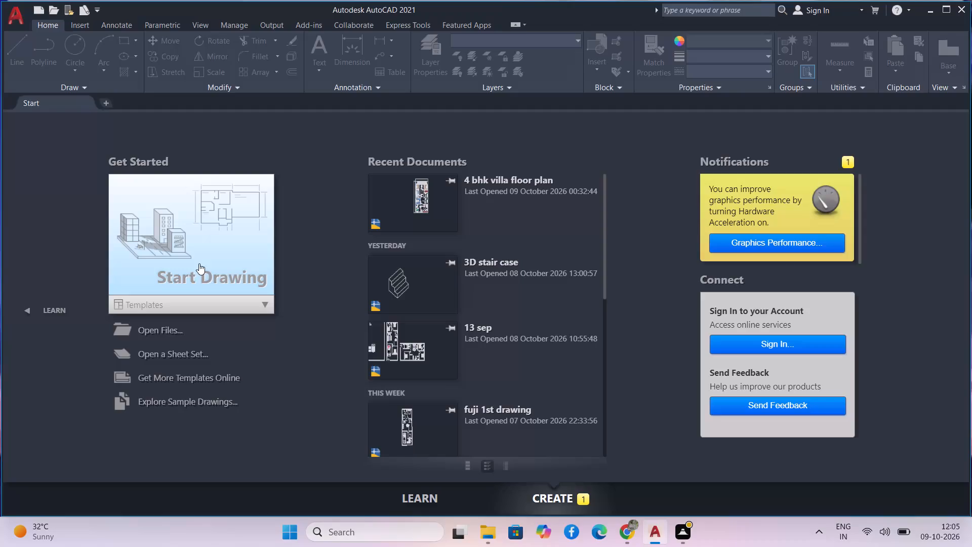
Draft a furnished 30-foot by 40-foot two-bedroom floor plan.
Start a new blank drawing.
left_click(199, 263)
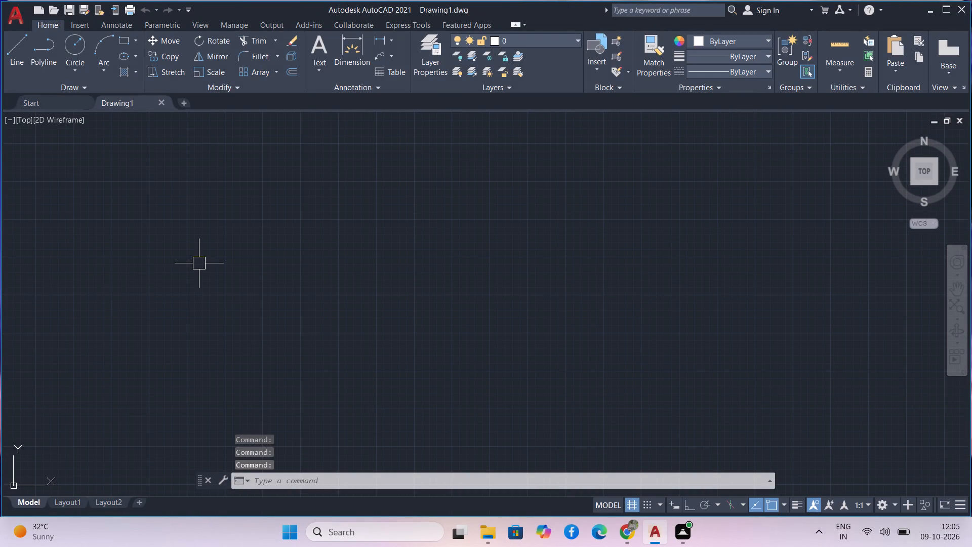
Configure the drawing units to Engineering length with 0'-0" precision and Inches as the insertion scale.
type("un")
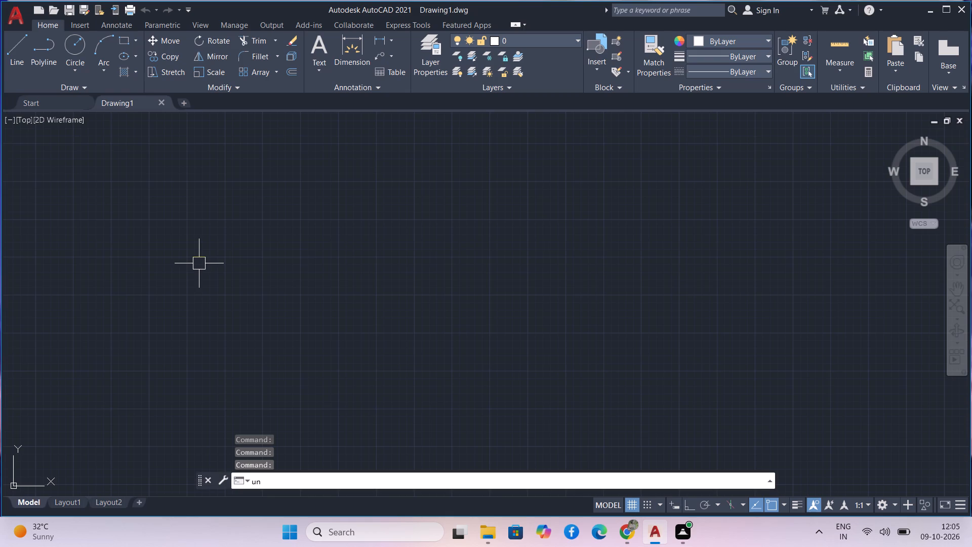
key("space")
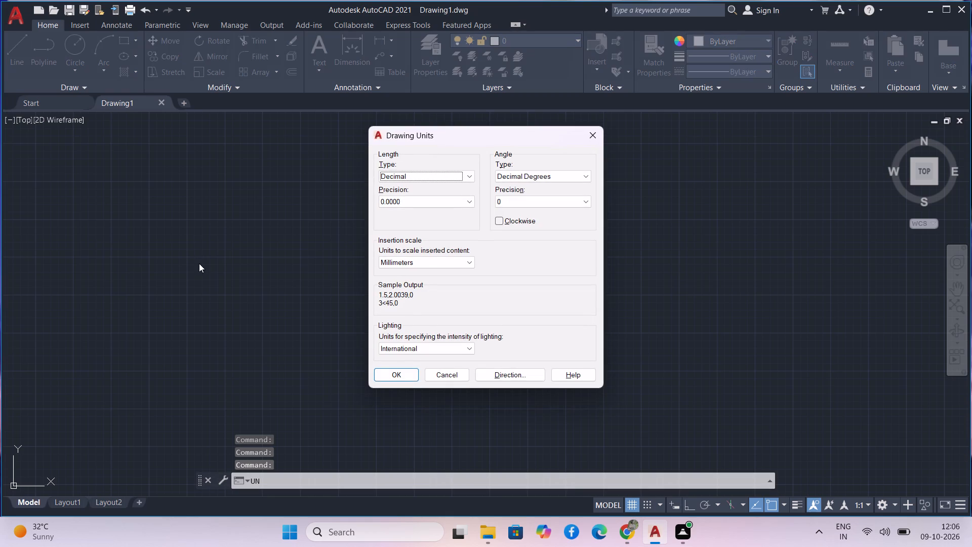
left_click(454, 180)
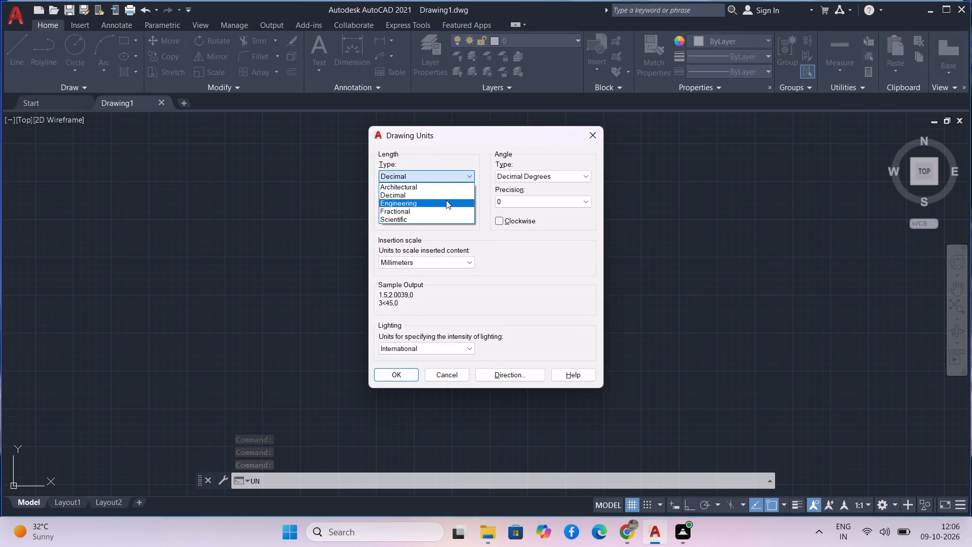
left_click(446, 200)
left_click(442, 205)
left_click(437, 212)
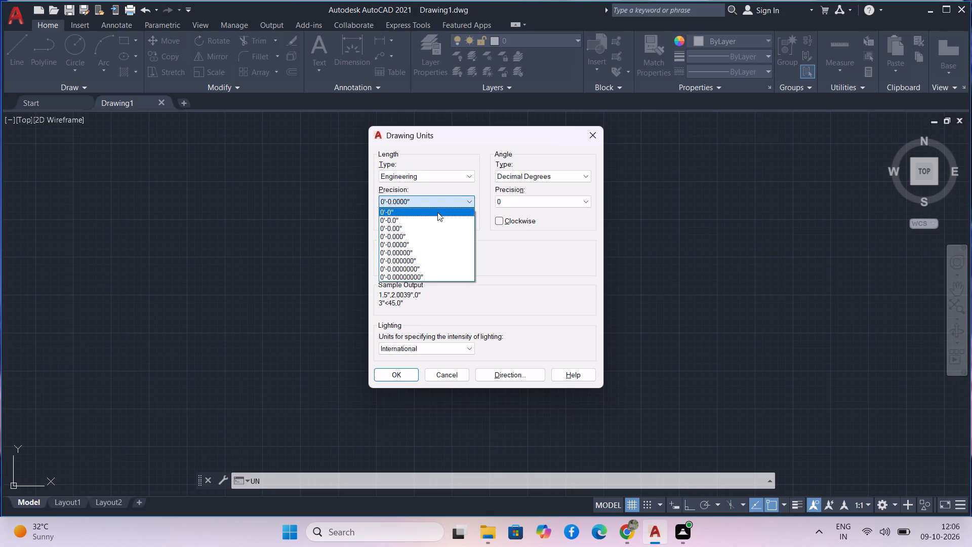
left_click(433, 260)
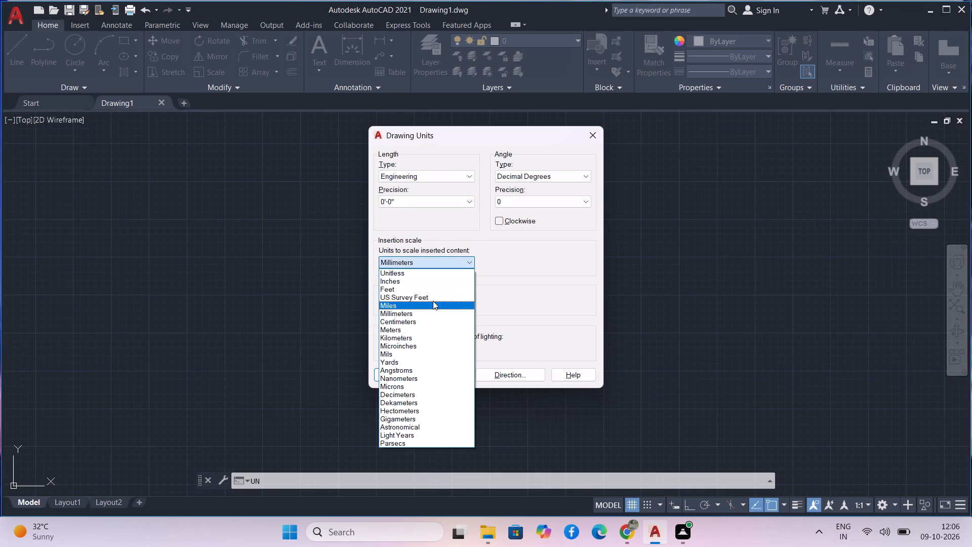
left_click(429, 282)
left_click(413, 373)
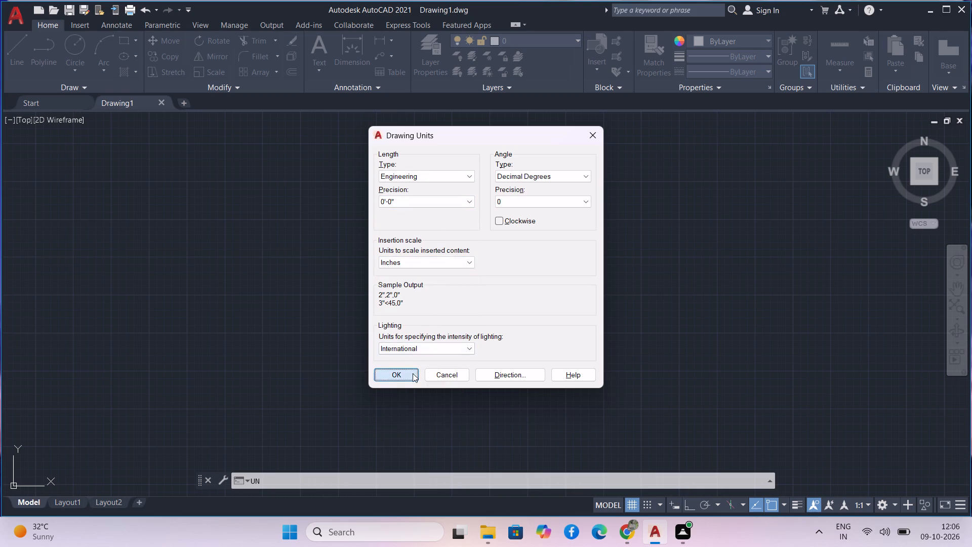
Modify the ISO-25 dimension style's primary units to Engineering format with 0'-0" precision.
type("d")
key("space")
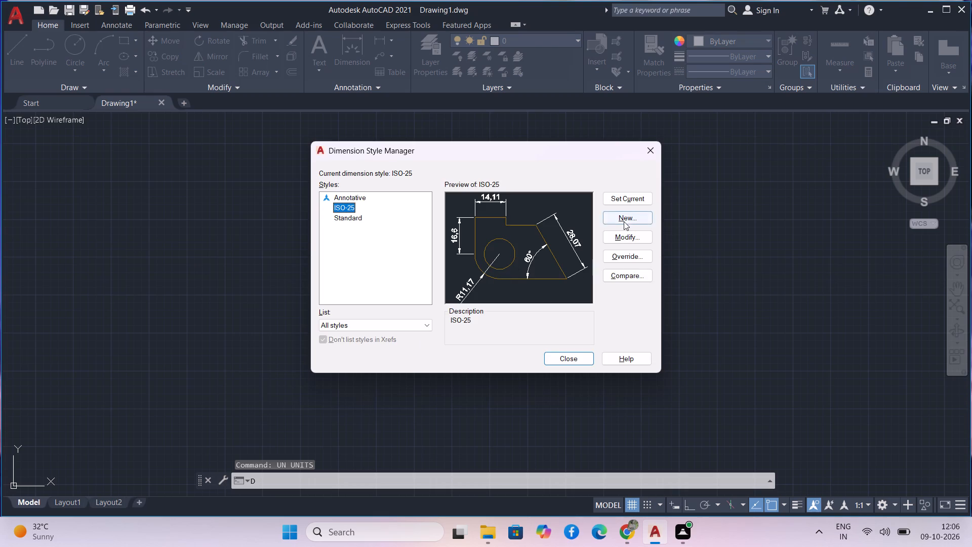
left_click(622, 235)
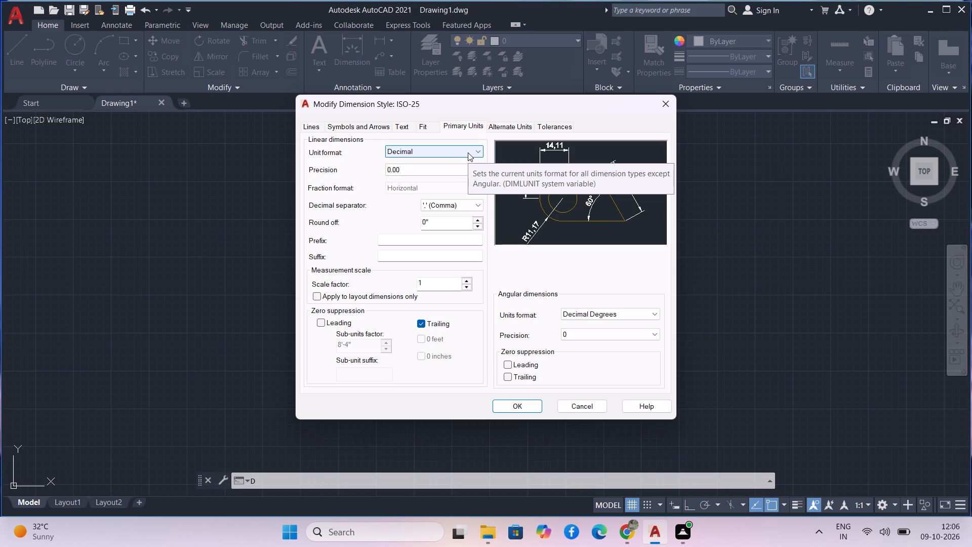
left_click(468, 152)
left_click(467, 178)
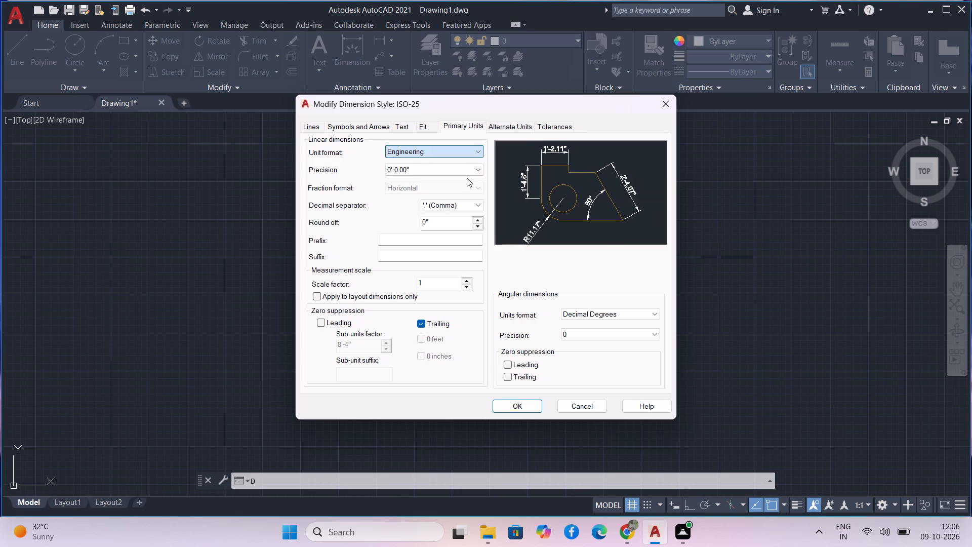
left_click(466, 173)
left_click(465, 179)
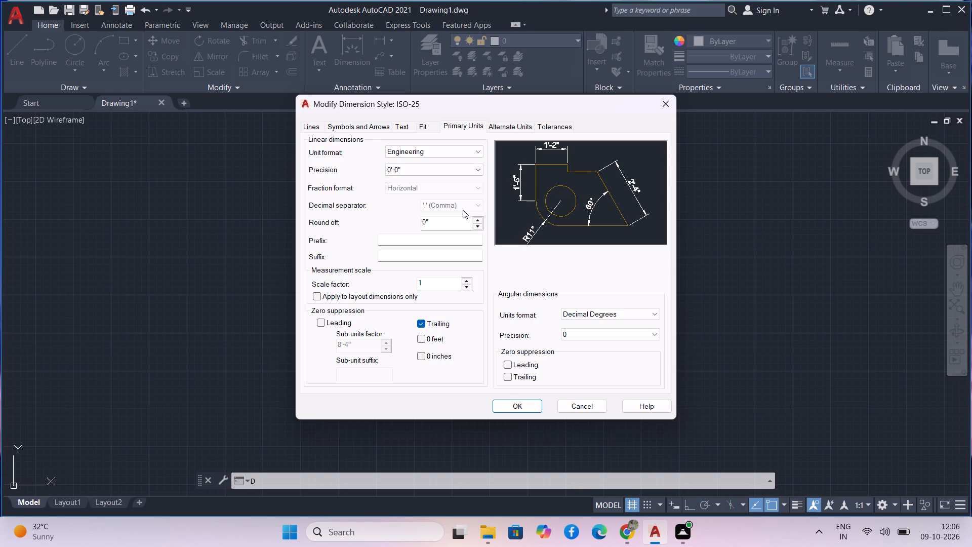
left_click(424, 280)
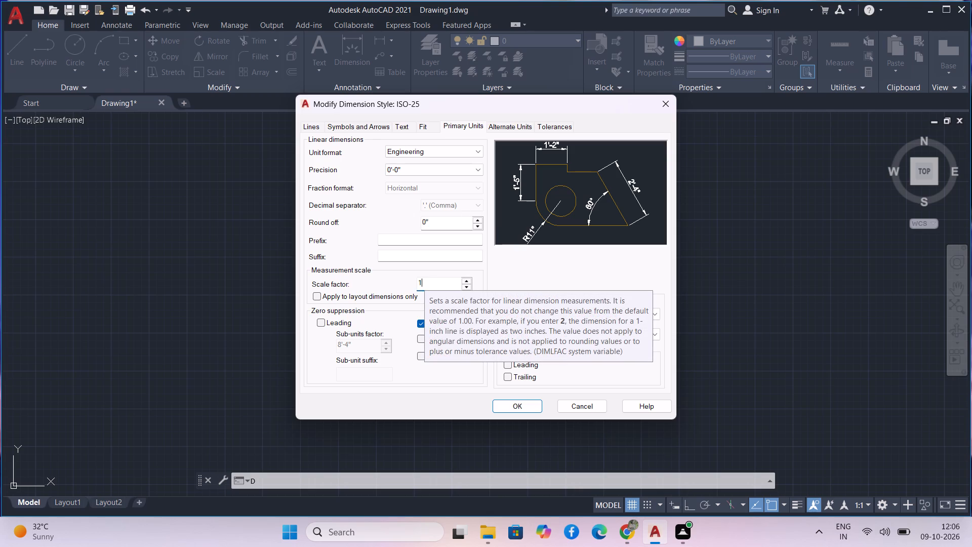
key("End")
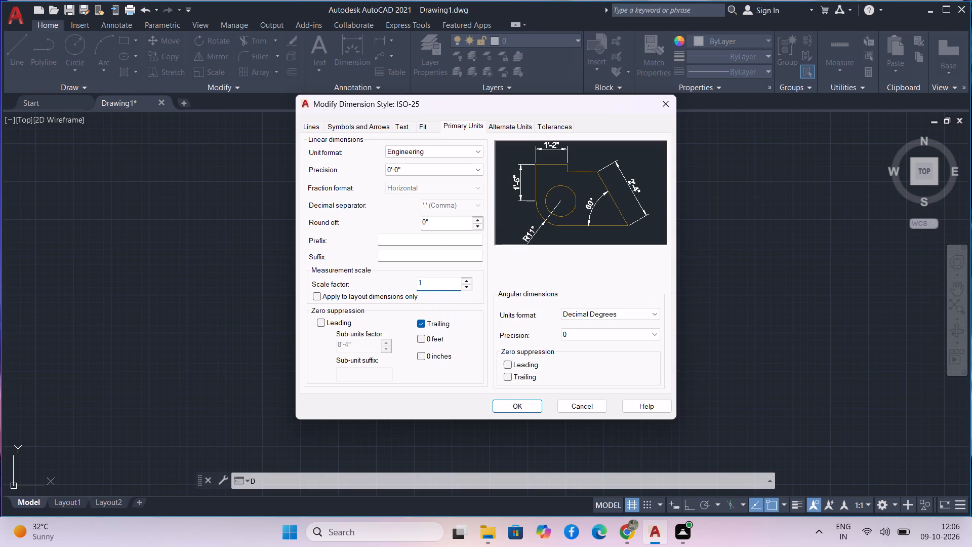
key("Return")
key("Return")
Clear the arrow size value in the ISO-25 dimension style's arrowhead settings.
left_click(363, 122)
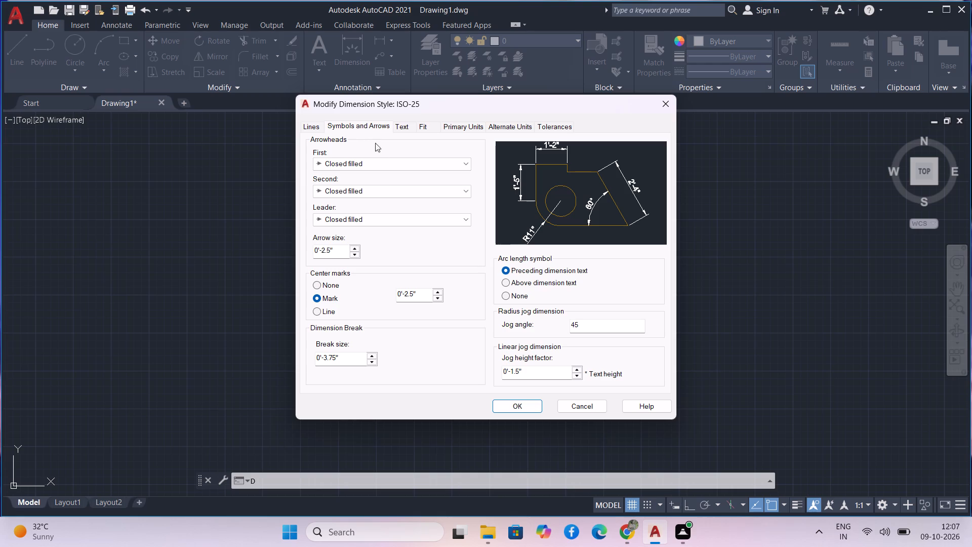
left_click(347, 249)
key("Left")
key("Left")
key("BackSpace")
key("BackSpace")
key("BackSpace")
key("BackSpace")
key("BackSpace")
key("BackSpace")
key("BackSpace")
key("BackSpace")
key("BackSpace")
key("BackSpace")
key("BackSpace")
key("BackSpace")
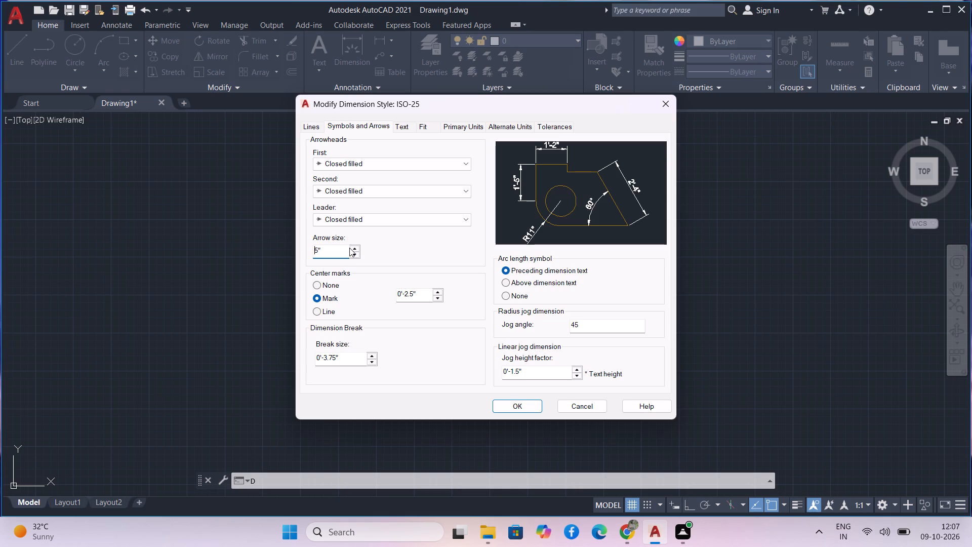
left_click(343, 250)
key("BackSpace")
key("BackSpace")
key("BackSpace")
key("BackSpace")
key("BackSpace")
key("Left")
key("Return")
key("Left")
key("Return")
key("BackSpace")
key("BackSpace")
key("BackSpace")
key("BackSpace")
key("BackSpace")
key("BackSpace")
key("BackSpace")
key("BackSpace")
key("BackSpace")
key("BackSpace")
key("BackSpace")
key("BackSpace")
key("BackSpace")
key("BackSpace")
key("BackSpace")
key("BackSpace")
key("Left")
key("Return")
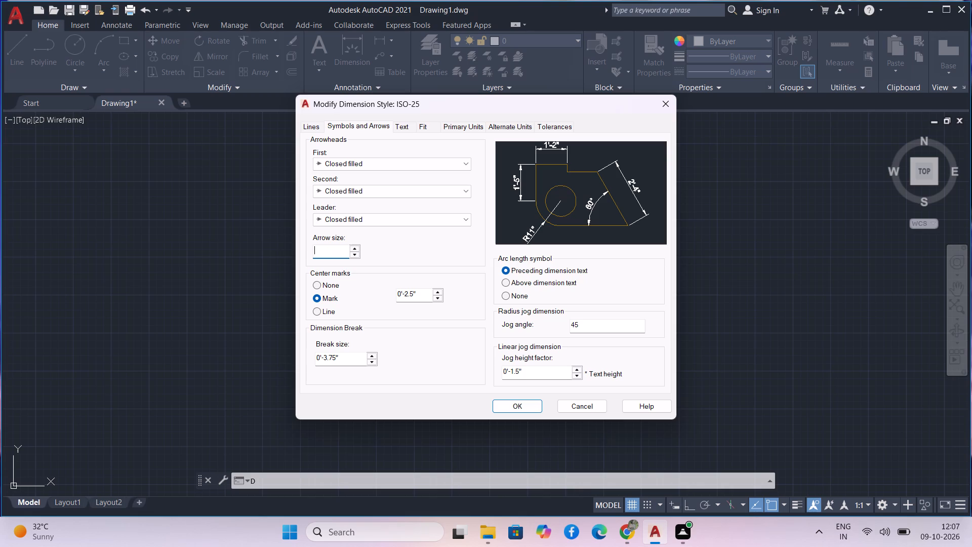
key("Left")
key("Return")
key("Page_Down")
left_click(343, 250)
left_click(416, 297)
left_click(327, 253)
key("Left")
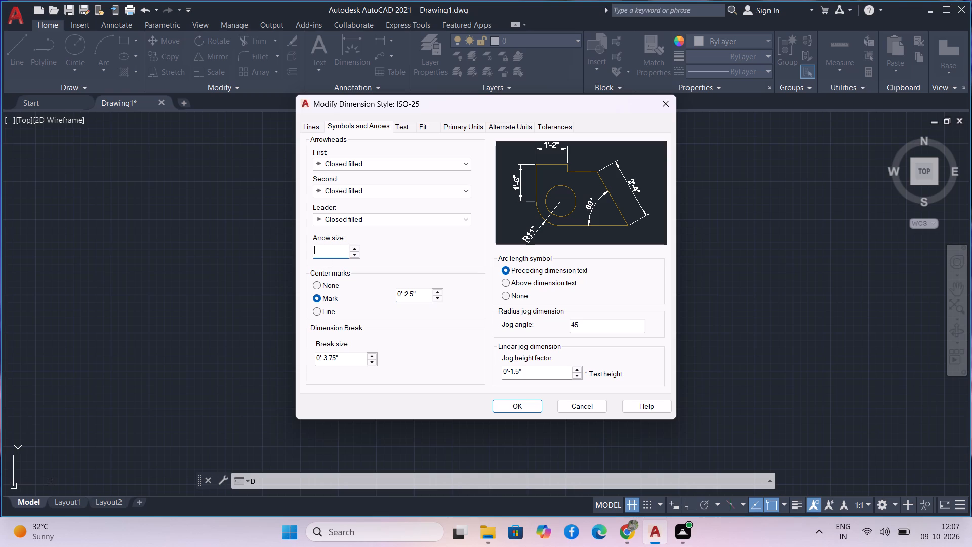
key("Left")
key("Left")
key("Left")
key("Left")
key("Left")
Set the ISO-25 dimension style's arrow size to 4".
double_click(352, 249)
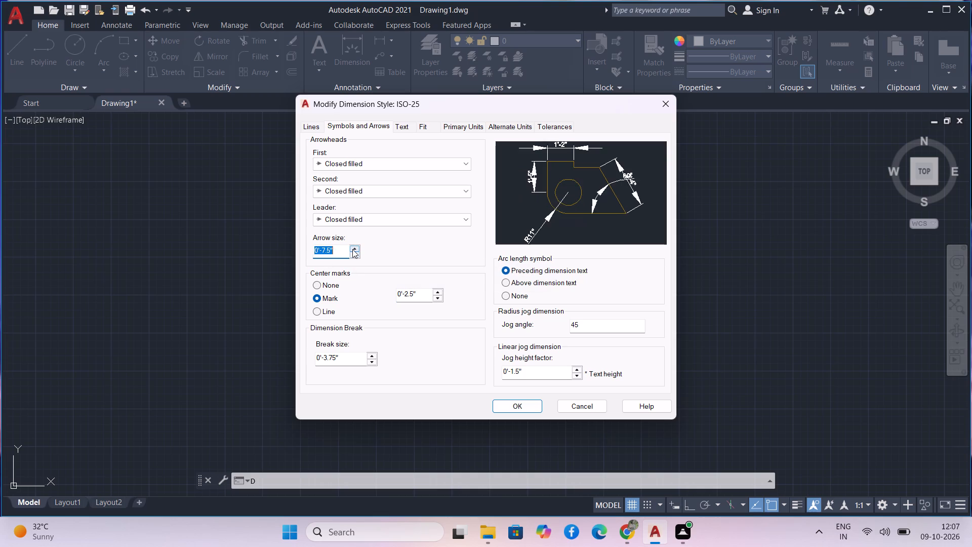
double_click(352, 249)
left_click(352, 249)
triple_click(352, 249)
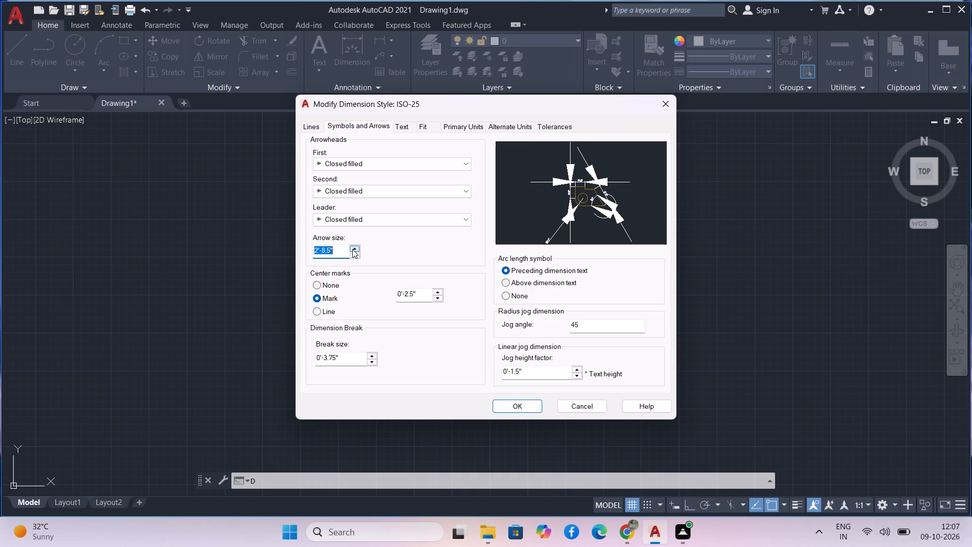
triple_click(352, 249)
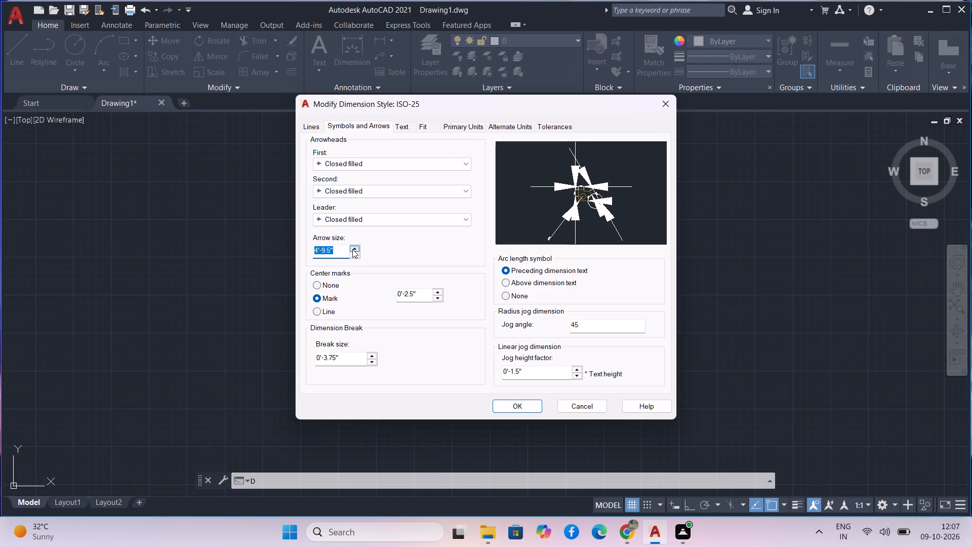
left_click(351, 252)
left_click(351, 255)
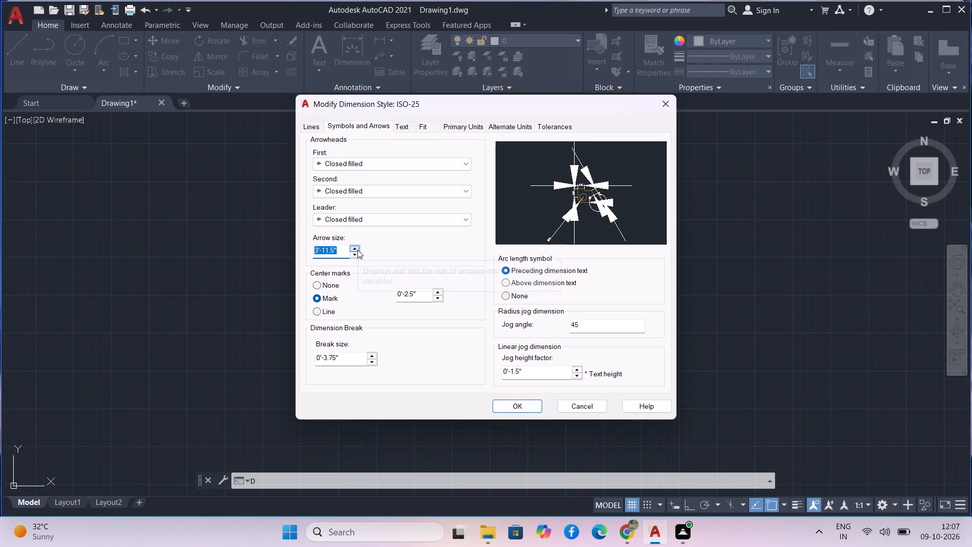
left_click(354, 250)
left_click_drag(335, 250, 336, 245)
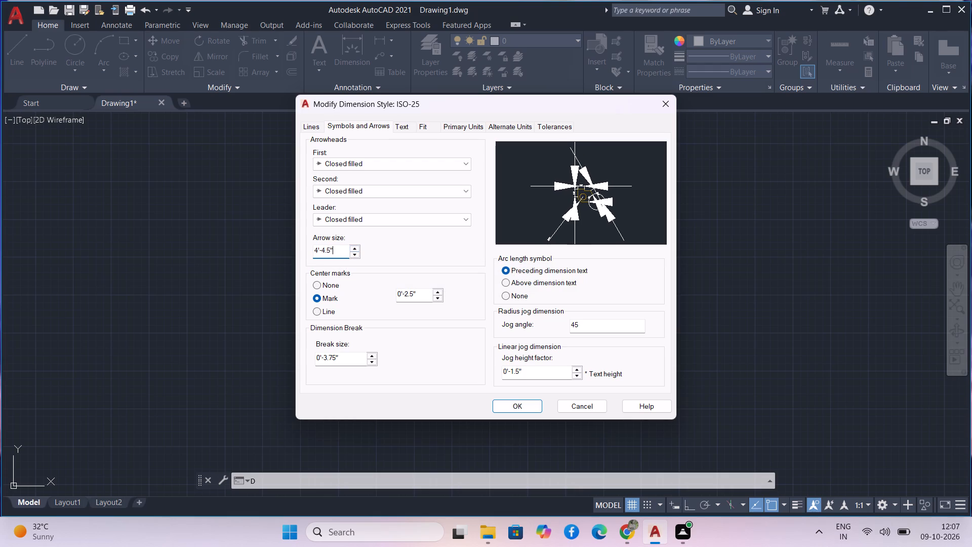
left_click_drag(336, 245, 337, 244)
key("BackSpace")
key("BackSpace")
key("BackSpace")
key("BackSpace")
key("BackSpace")
key("BackSpace")
key("shift+quotedbl")
Apply the 4" arrow size entered for the ISO-25 dimension style.
key("Return")
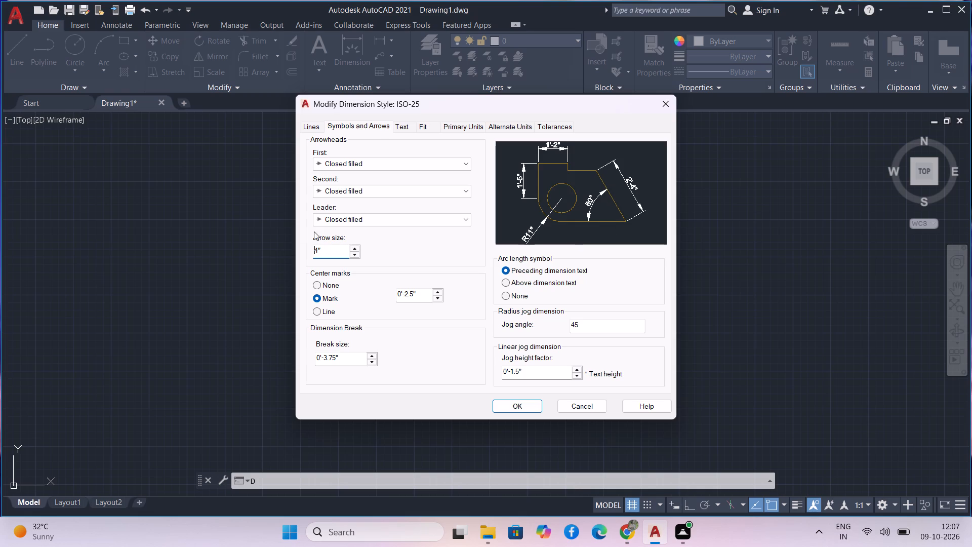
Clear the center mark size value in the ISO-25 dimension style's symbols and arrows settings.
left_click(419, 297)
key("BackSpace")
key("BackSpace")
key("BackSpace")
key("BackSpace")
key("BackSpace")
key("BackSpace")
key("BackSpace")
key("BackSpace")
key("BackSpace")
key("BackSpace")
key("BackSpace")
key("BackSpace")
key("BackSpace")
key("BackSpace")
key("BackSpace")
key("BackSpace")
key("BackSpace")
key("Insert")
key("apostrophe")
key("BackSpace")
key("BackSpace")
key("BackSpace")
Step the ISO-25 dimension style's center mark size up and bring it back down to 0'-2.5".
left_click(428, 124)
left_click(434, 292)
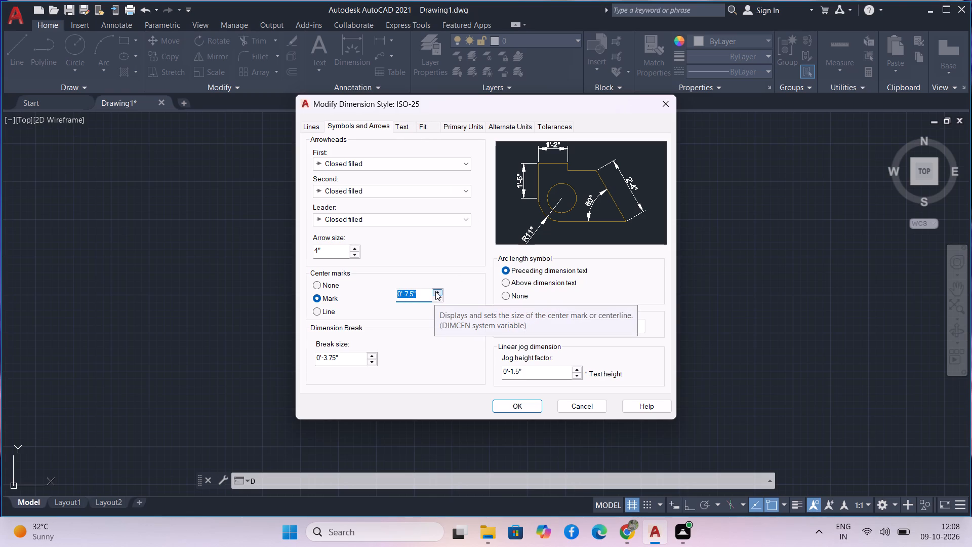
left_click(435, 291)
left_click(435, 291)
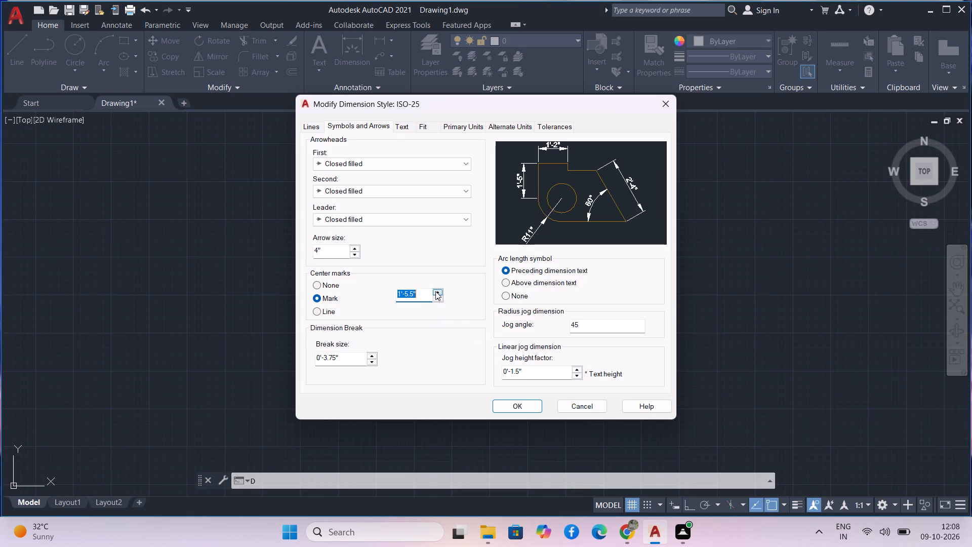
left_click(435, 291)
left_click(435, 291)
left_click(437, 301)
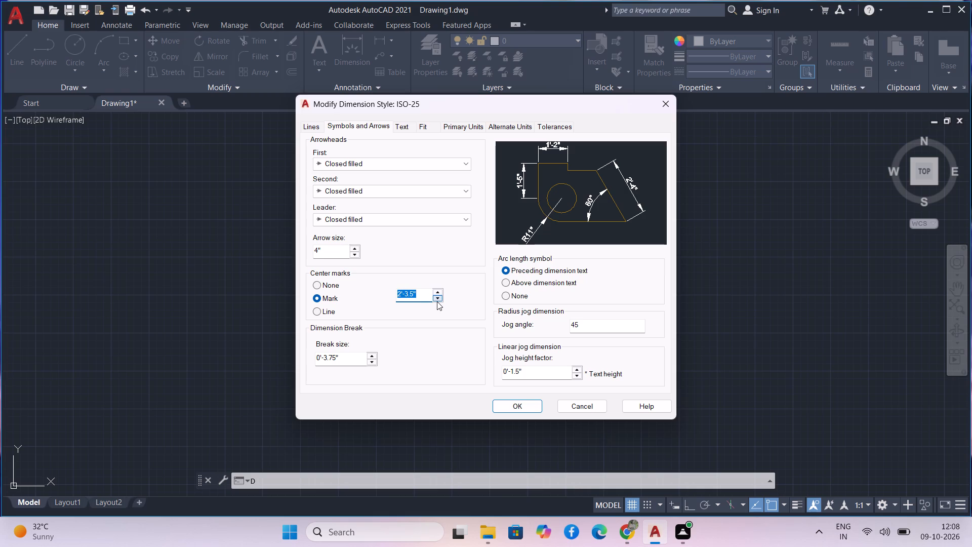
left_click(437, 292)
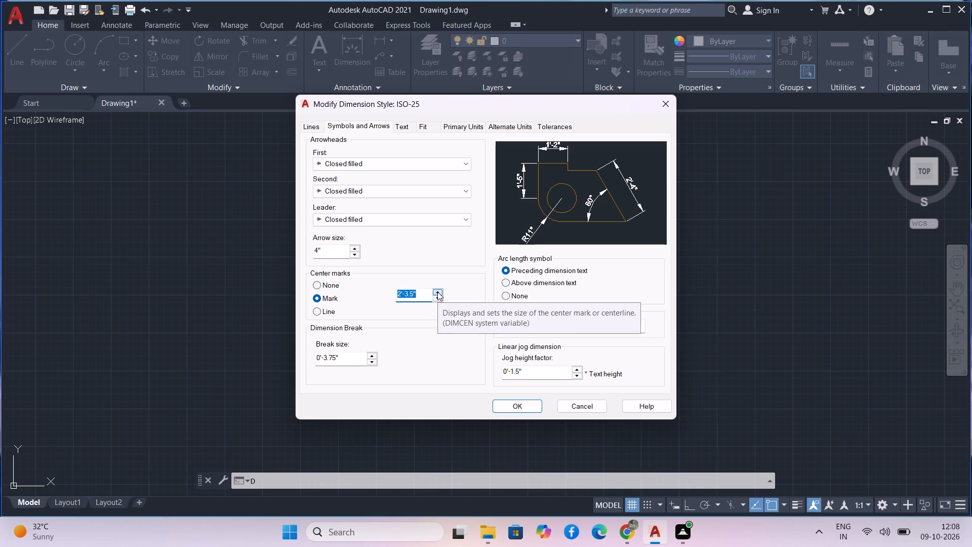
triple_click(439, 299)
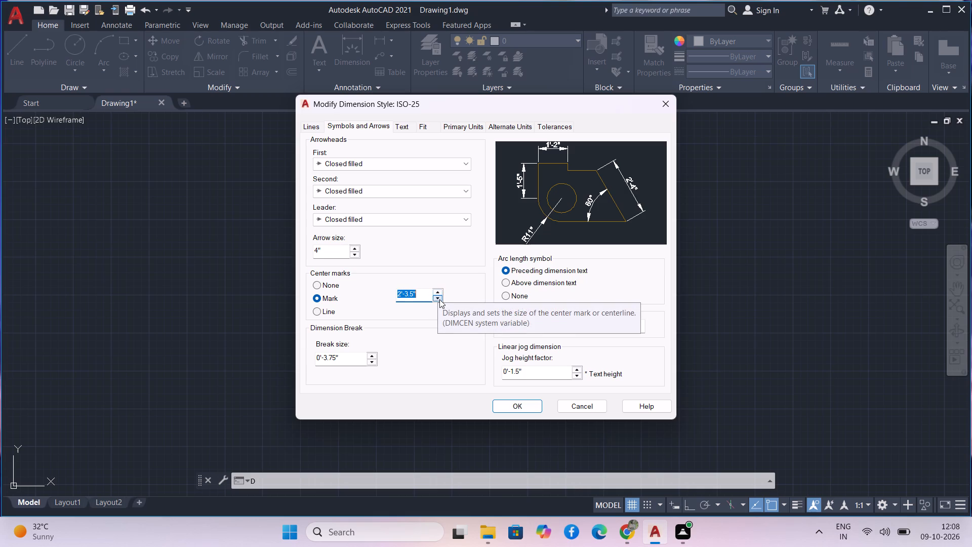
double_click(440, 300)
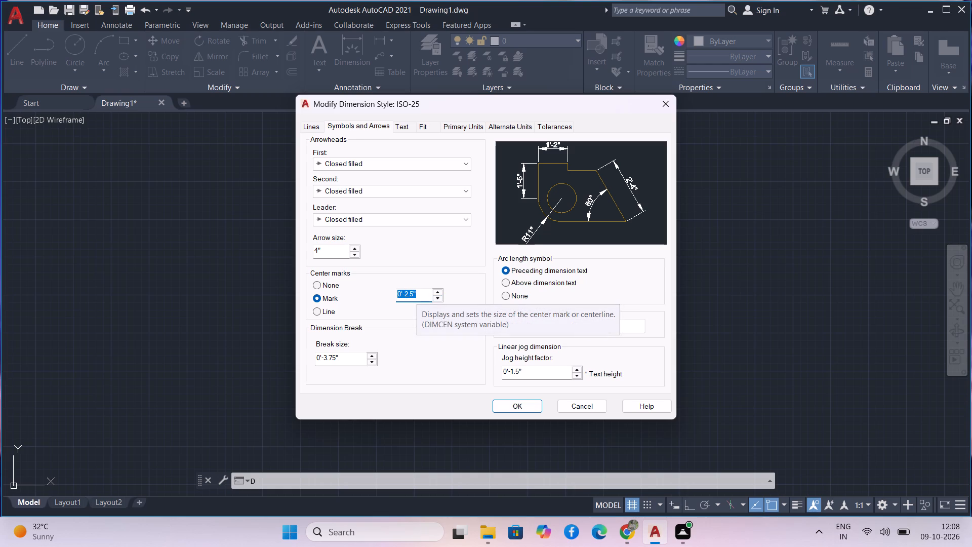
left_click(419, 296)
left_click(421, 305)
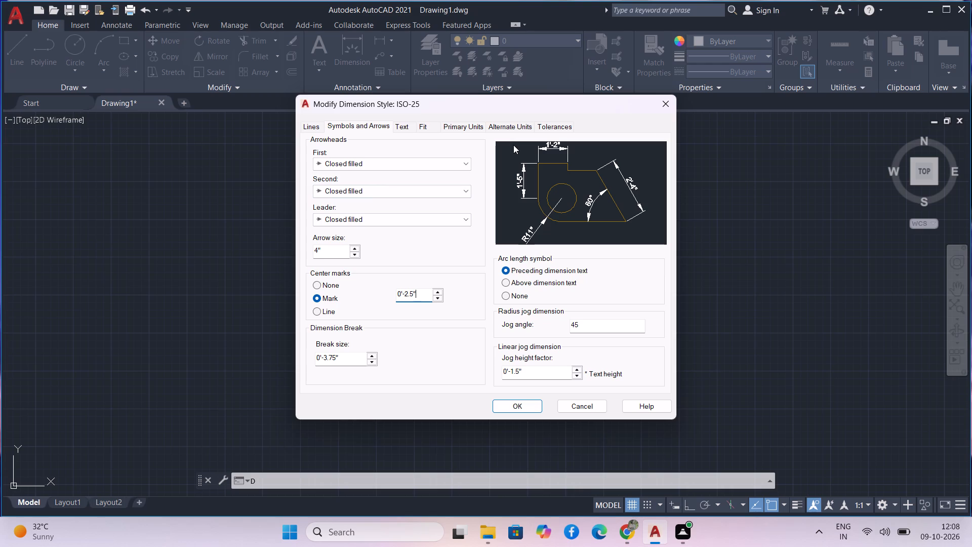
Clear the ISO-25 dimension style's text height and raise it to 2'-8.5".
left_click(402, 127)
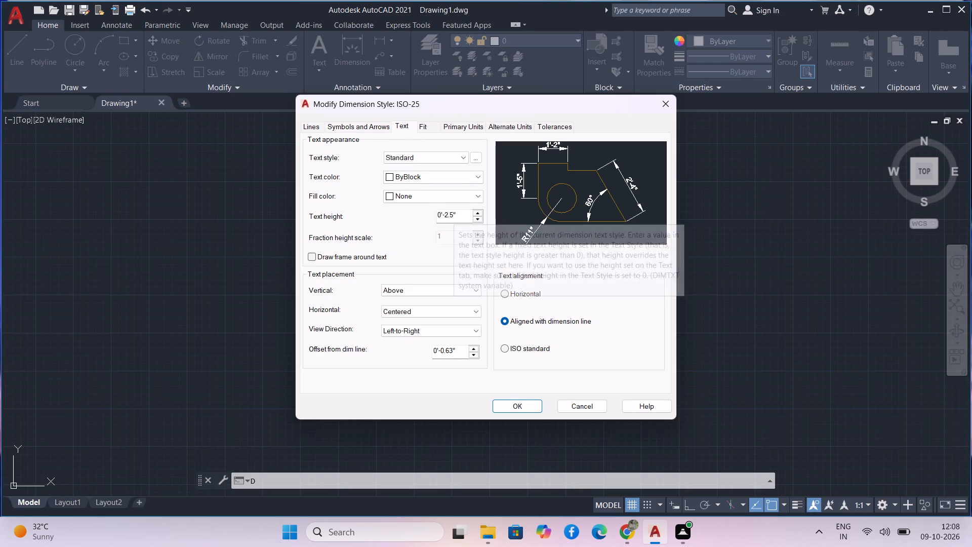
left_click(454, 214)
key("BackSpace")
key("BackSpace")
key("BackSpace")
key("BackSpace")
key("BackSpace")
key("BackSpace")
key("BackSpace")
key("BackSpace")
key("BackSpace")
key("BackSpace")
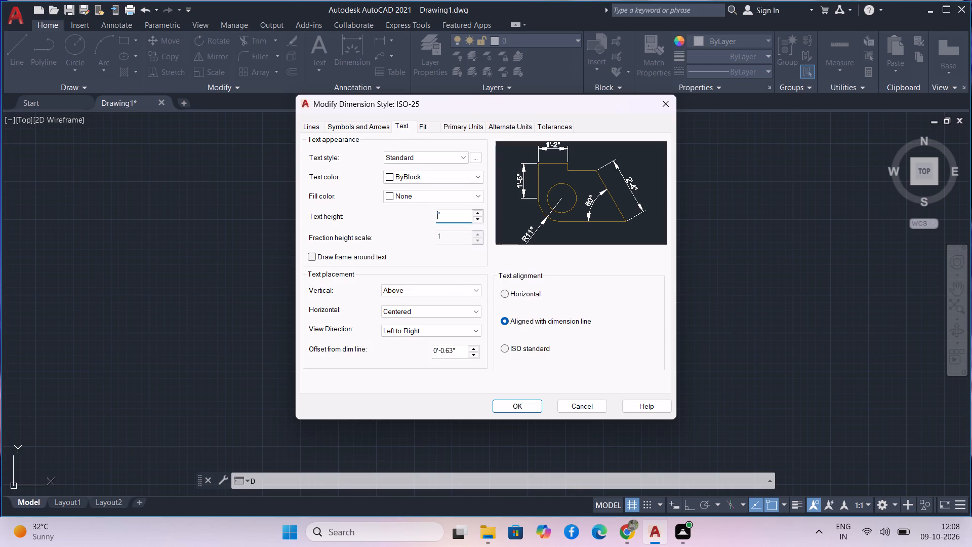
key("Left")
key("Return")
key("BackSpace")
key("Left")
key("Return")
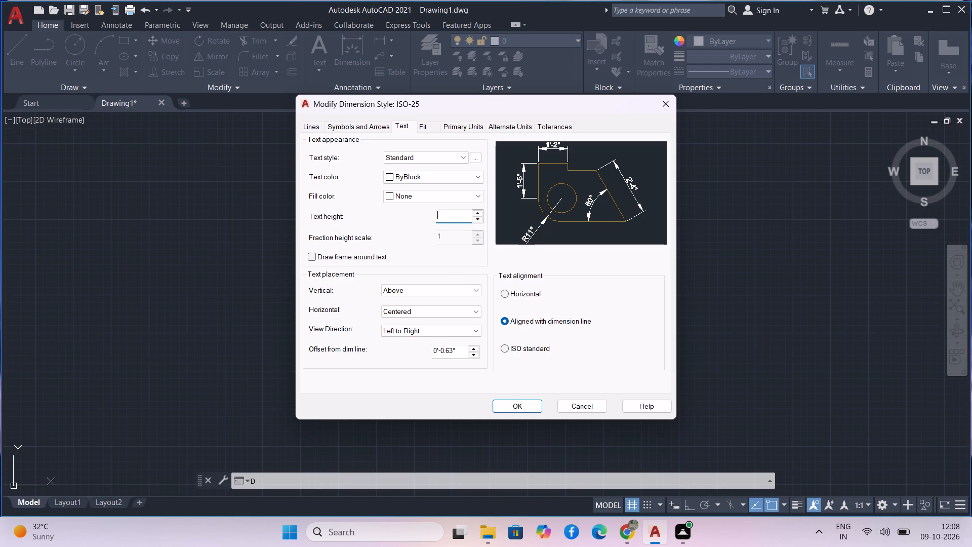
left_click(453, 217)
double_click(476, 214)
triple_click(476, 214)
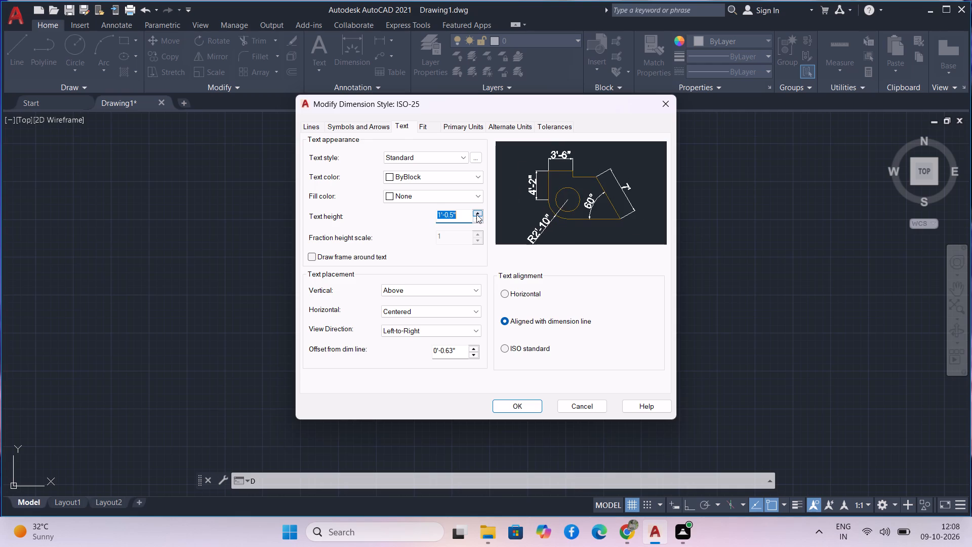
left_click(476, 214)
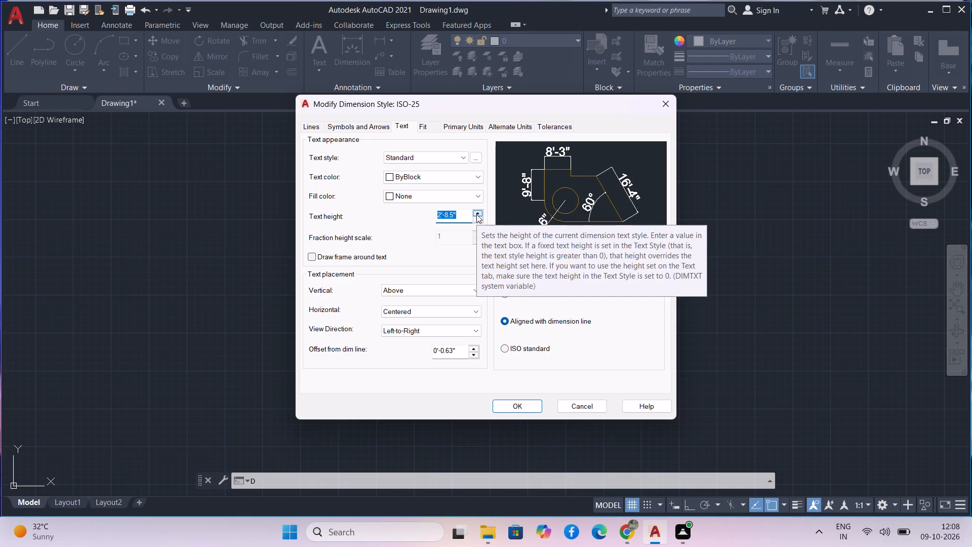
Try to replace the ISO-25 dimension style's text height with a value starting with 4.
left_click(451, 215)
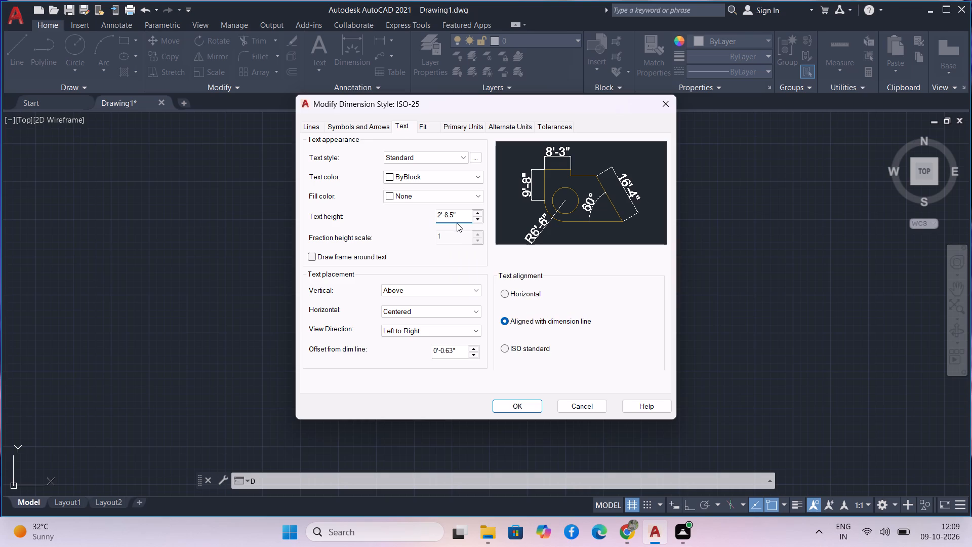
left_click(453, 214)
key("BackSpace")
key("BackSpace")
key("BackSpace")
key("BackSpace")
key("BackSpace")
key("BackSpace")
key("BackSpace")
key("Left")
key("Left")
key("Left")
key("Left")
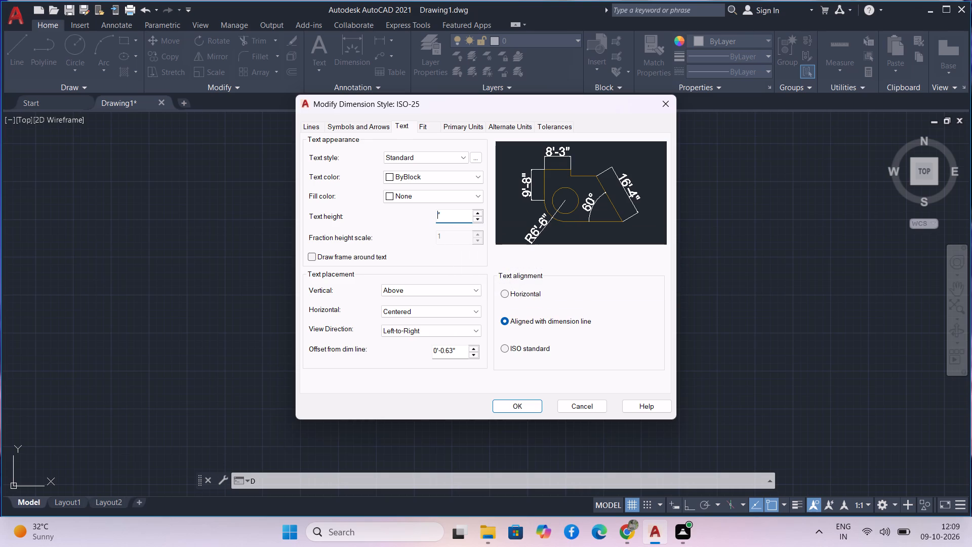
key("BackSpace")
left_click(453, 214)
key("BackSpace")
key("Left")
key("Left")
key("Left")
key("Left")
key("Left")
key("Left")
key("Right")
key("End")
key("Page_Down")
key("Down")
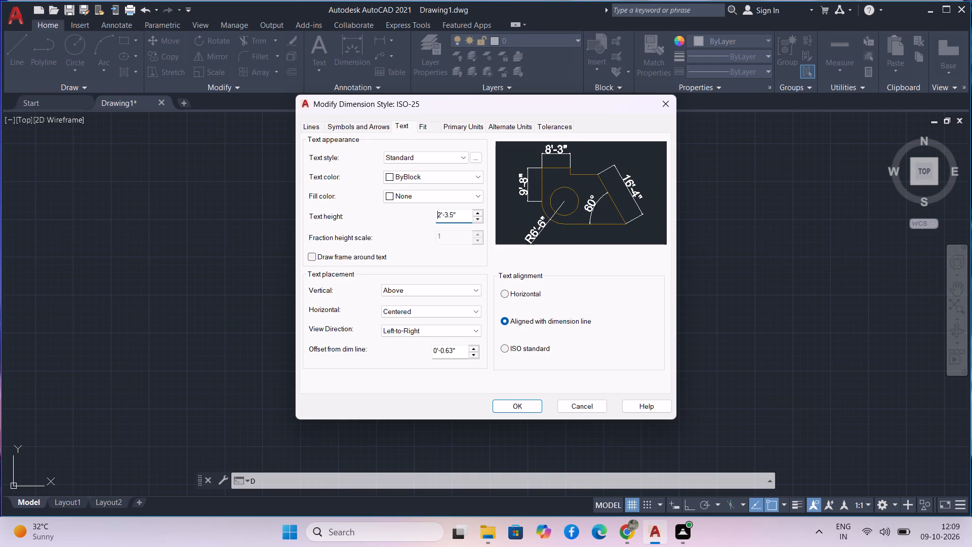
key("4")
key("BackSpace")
Set the ISO-25 dimension style's text height to 4".
left_click(463, 217)
key("BackSpace")
key("BackSpace")
key("BackSpace")
key("BackSpace")
key("BackSpace")
key("BackSpace")
key("BackSpace")
key("BackSpace")
key("BackSpace")
key("BackSpace")
key("BackSpace")
key("BackSpace")
key("BackSpace")
key("BackSpace")
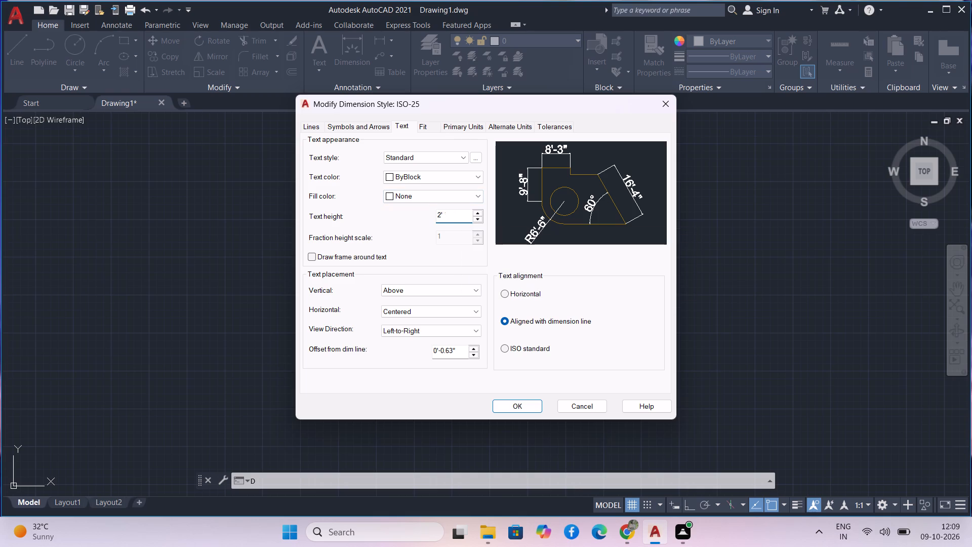
key("4")
key("Return")
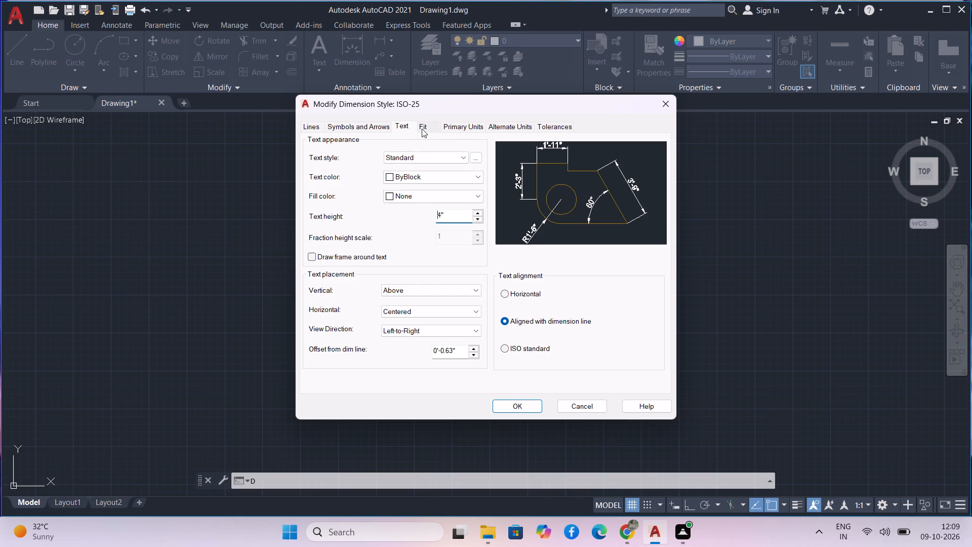
Review the ISO-25 dimension style's primary units and accept the style modifications.
left_click(377, 123)
left_click(395, 124)
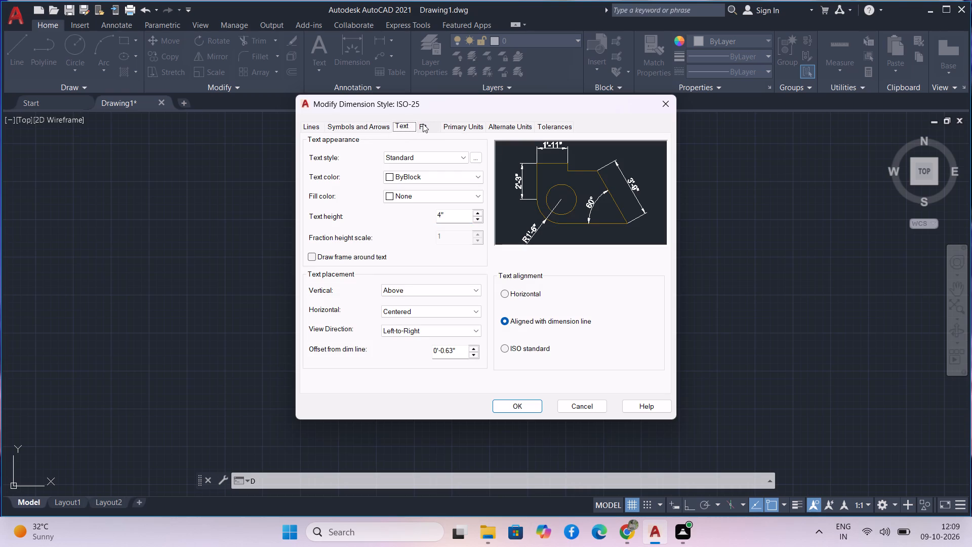
left_click(423, 124)
left_click(449, 130)
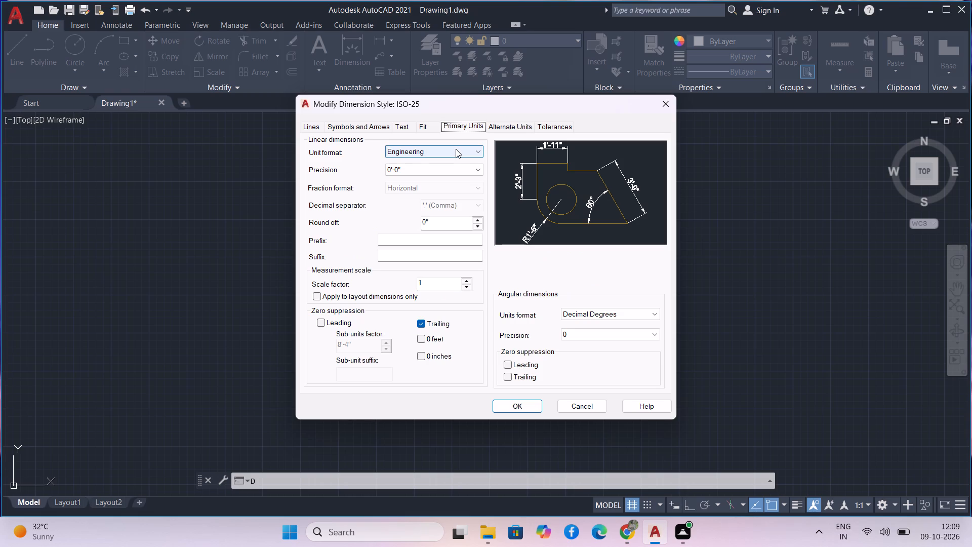
left_click(508, 405)
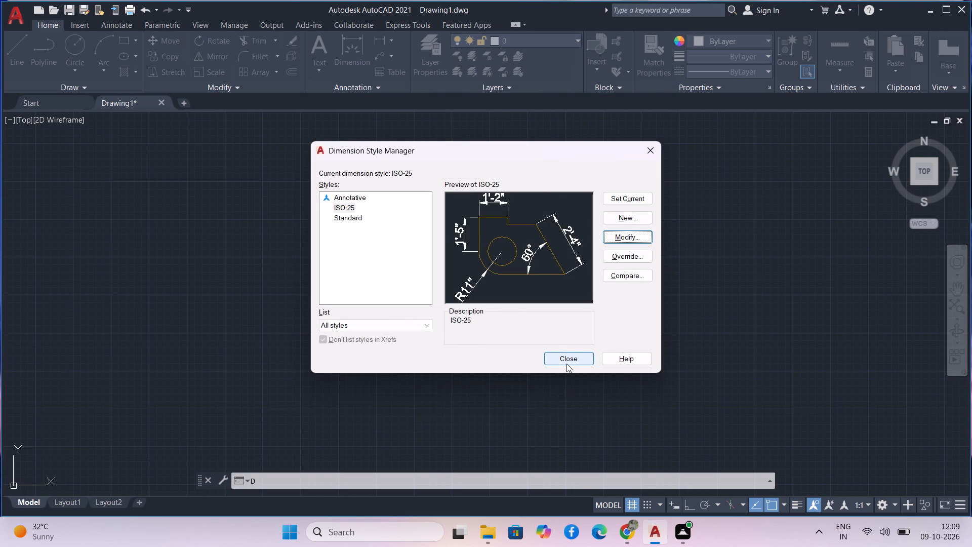
Close the Dimension Style Manager.
left_click(566, 364)
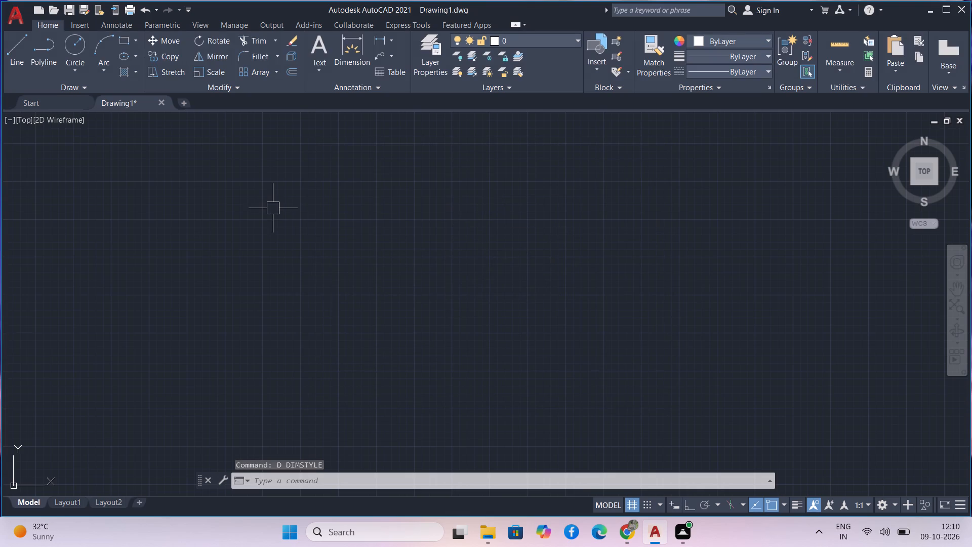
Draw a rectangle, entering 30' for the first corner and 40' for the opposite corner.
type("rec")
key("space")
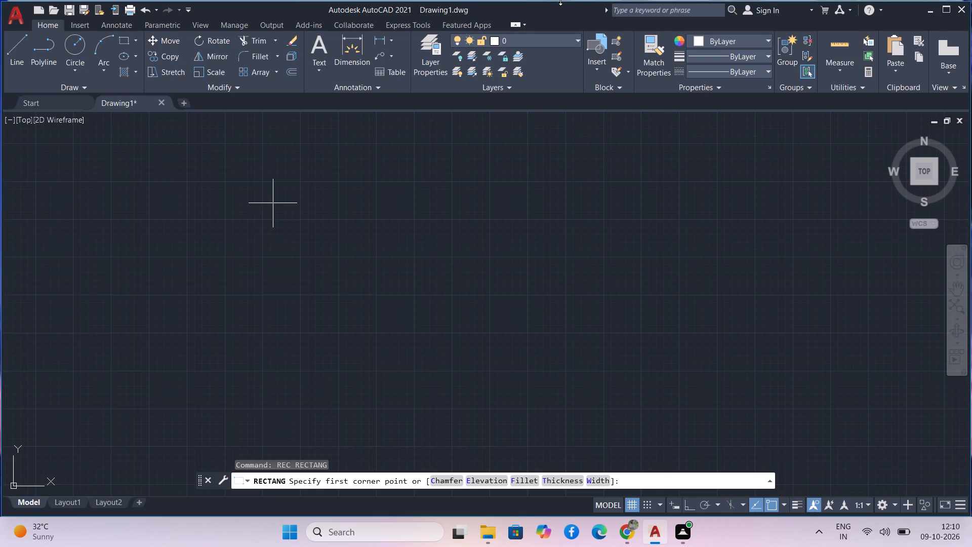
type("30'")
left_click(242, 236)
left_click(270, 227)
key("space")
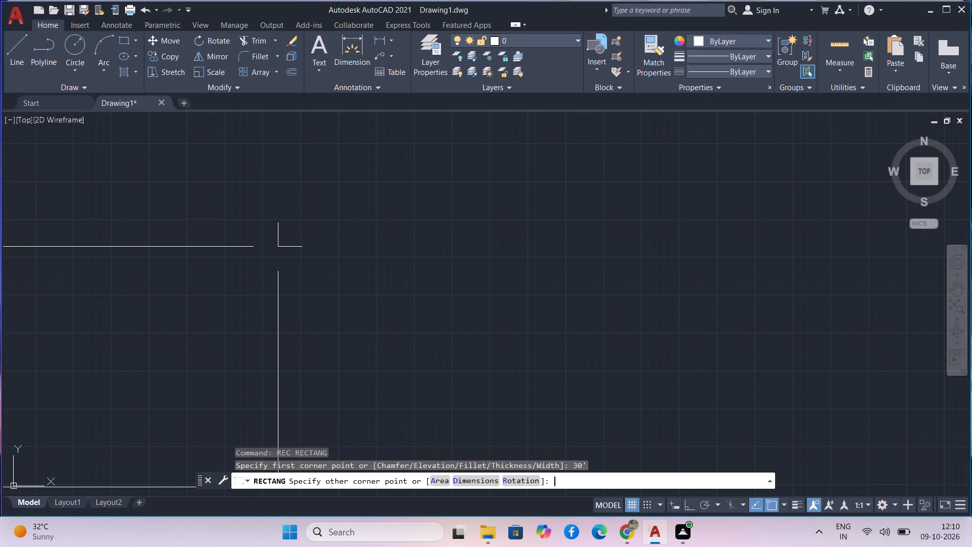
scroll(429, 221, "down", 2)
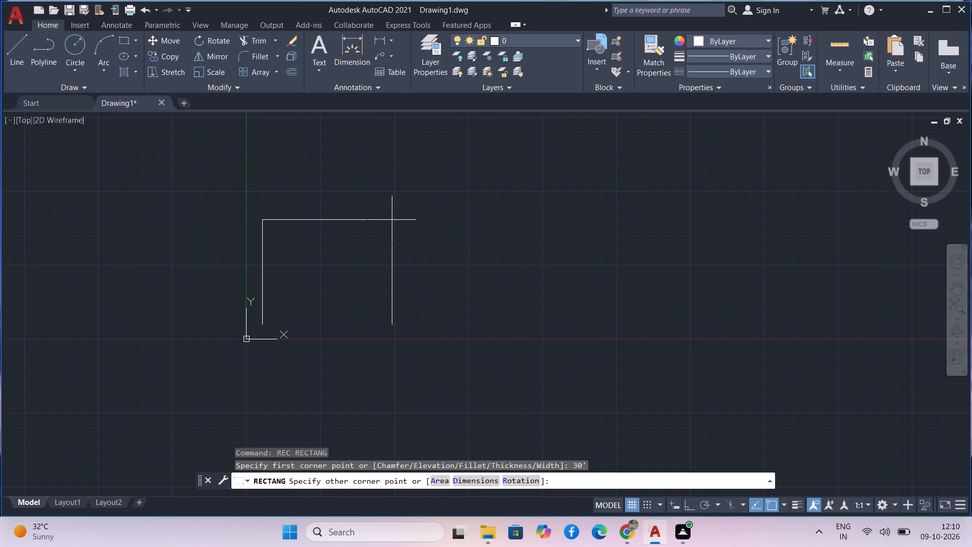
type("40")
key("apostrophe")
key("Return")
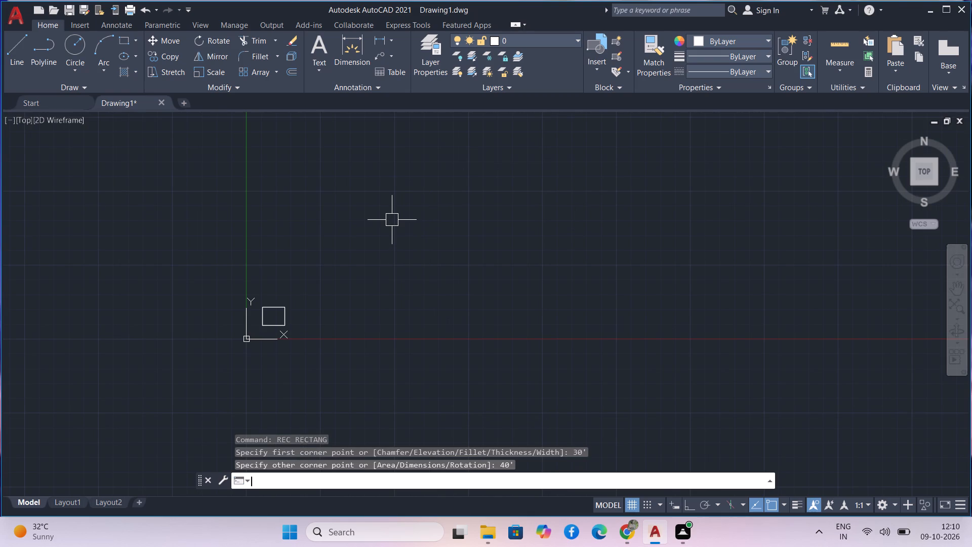
Check the rectangle's side lengths with a quick measurement.
scroll(275, 319, "up", 4)
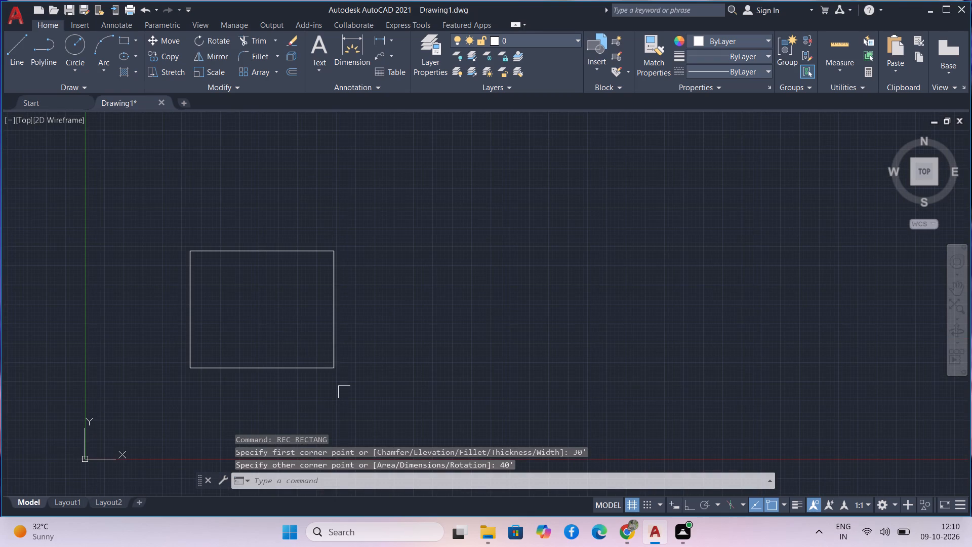
left_click(855, 48)
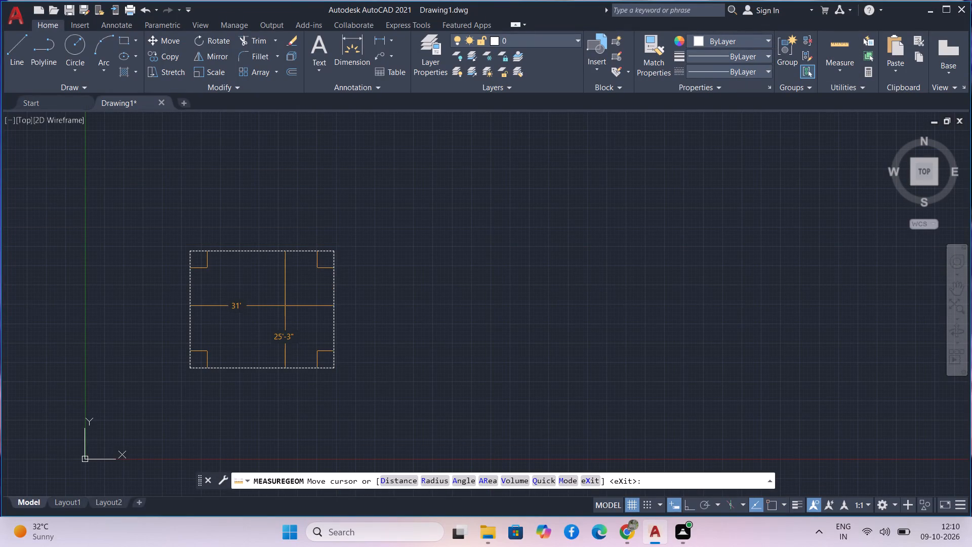
key("Escape")
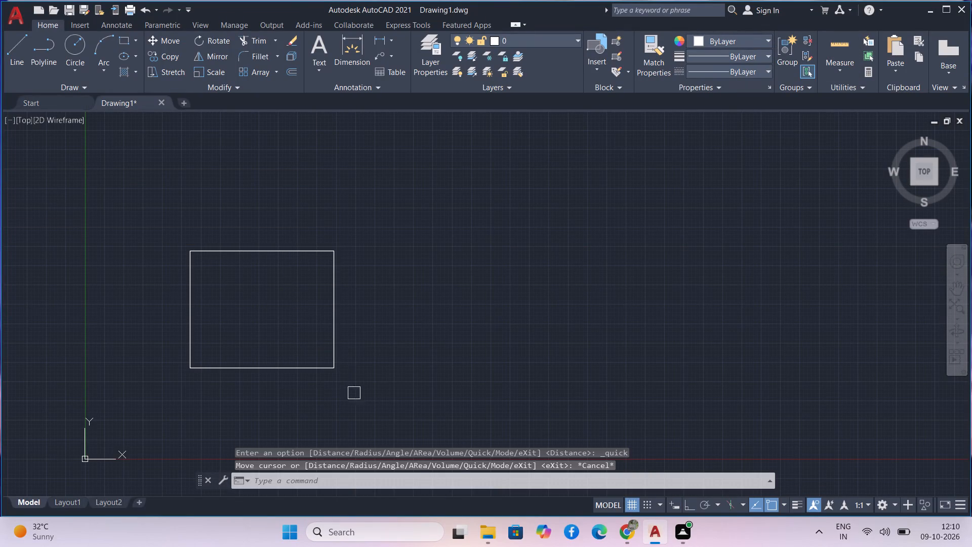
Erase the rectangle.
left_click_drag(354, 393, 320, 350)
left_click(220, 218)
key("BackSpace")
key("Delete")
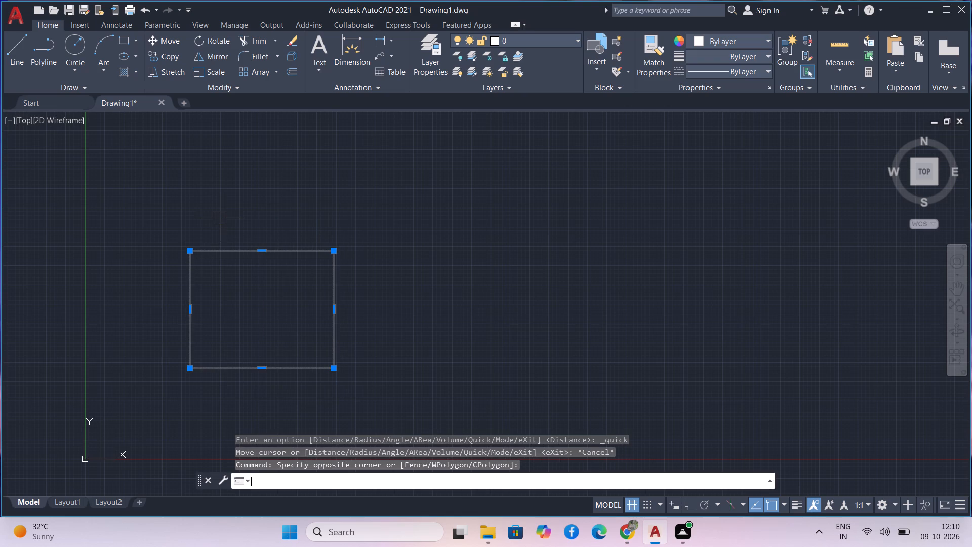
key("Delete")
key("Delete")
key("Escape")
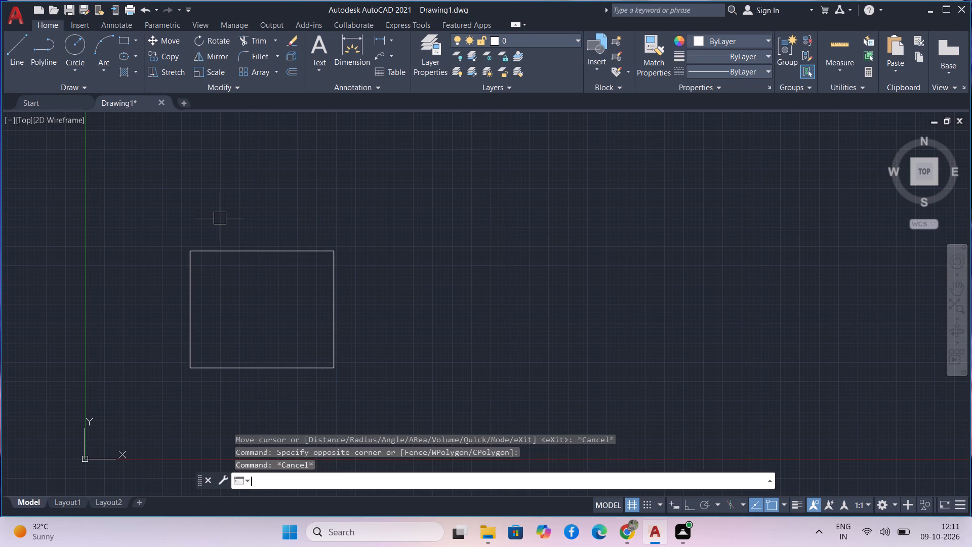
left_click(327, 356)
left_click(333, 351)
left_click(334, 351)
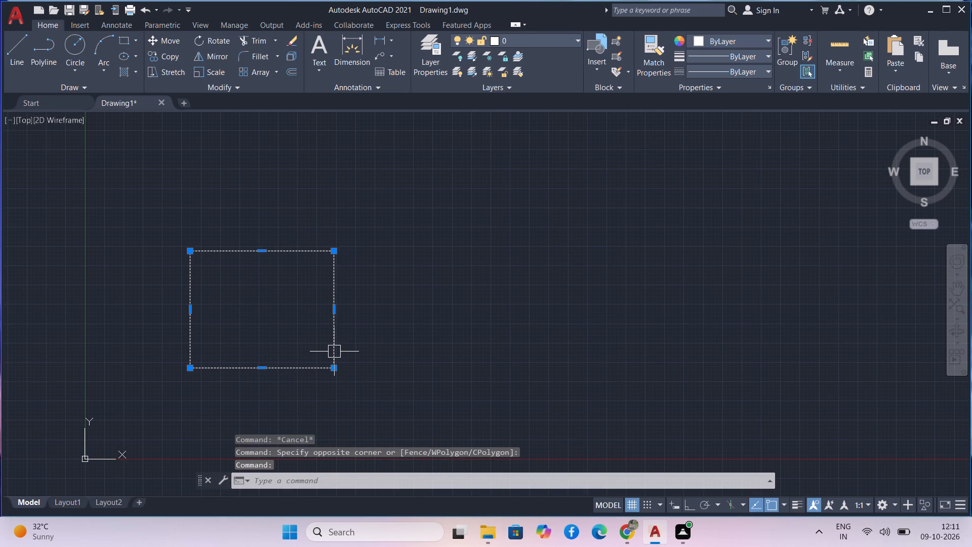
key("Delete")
Draw a rectangle by dimensions with length 30 and width 30', entering 40' for the other corner.
scroll(497, 251, "down", 2)
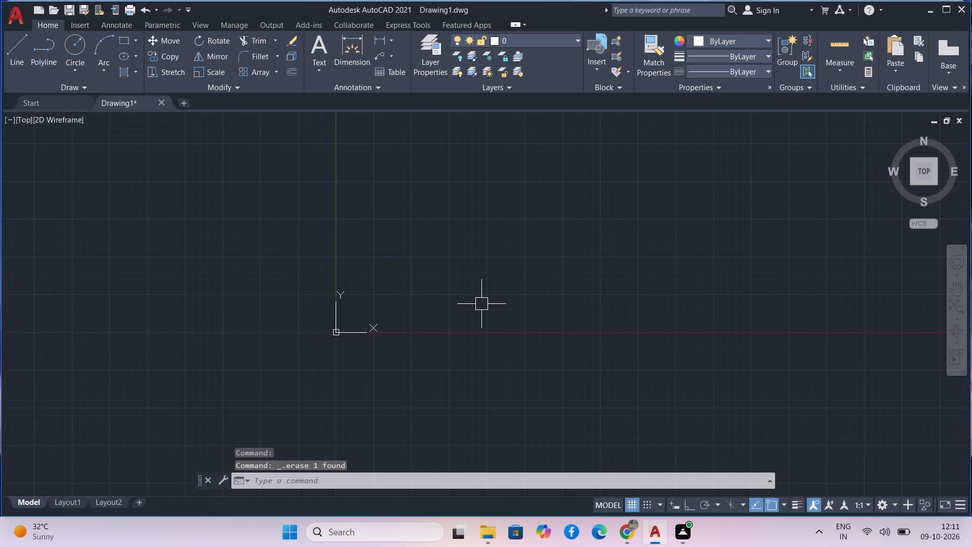
type("rec")
key("space")
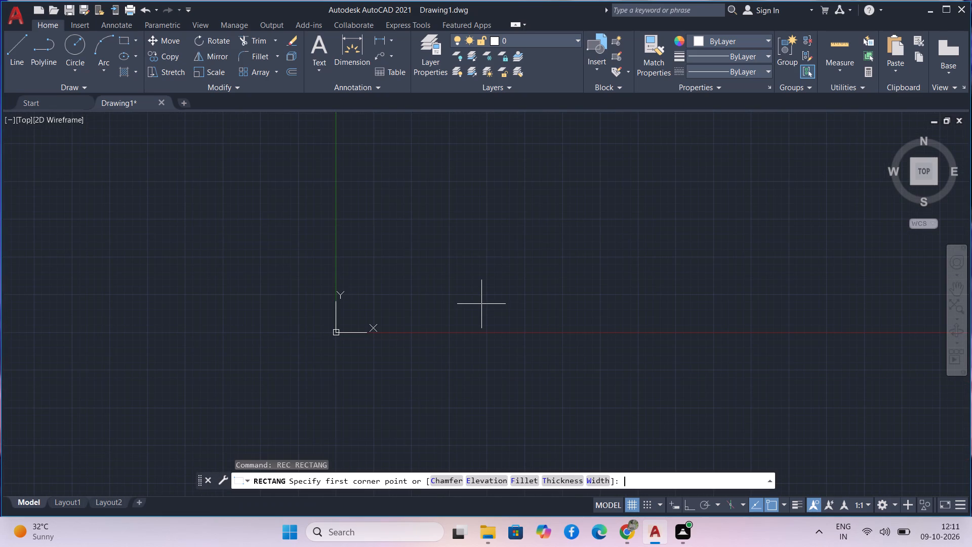
middle_click_drag(438, 213, 314, 300)
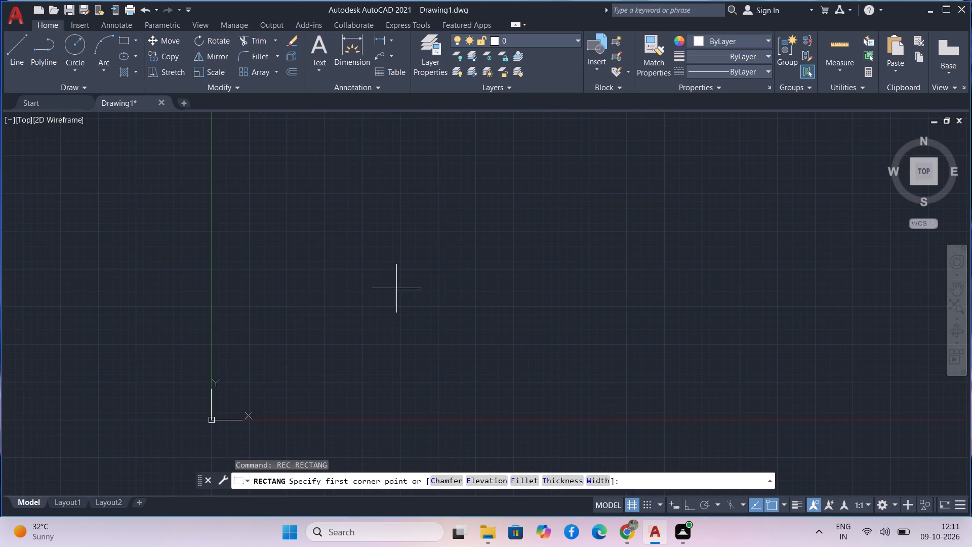
left_click(439, 232)
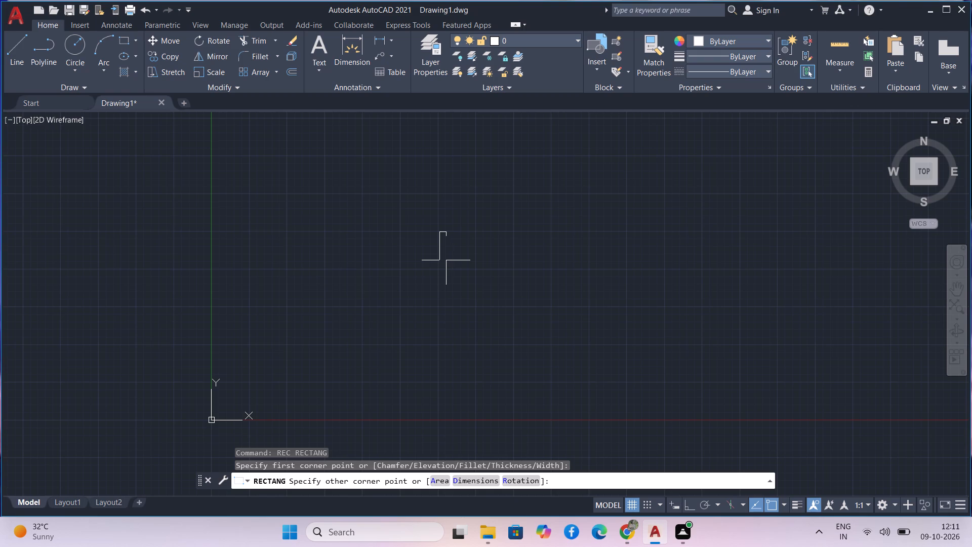
type("d")
key("space")
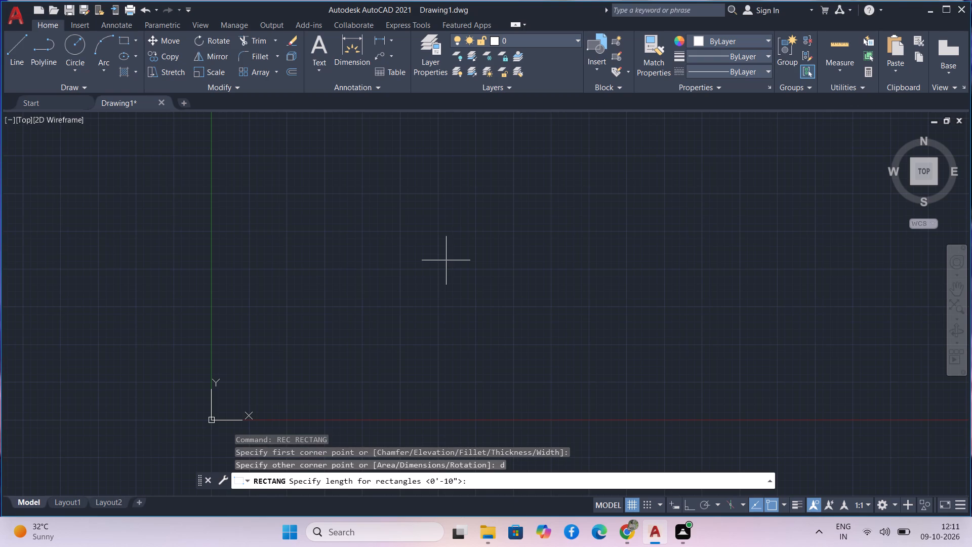
type("30")
key("Return")
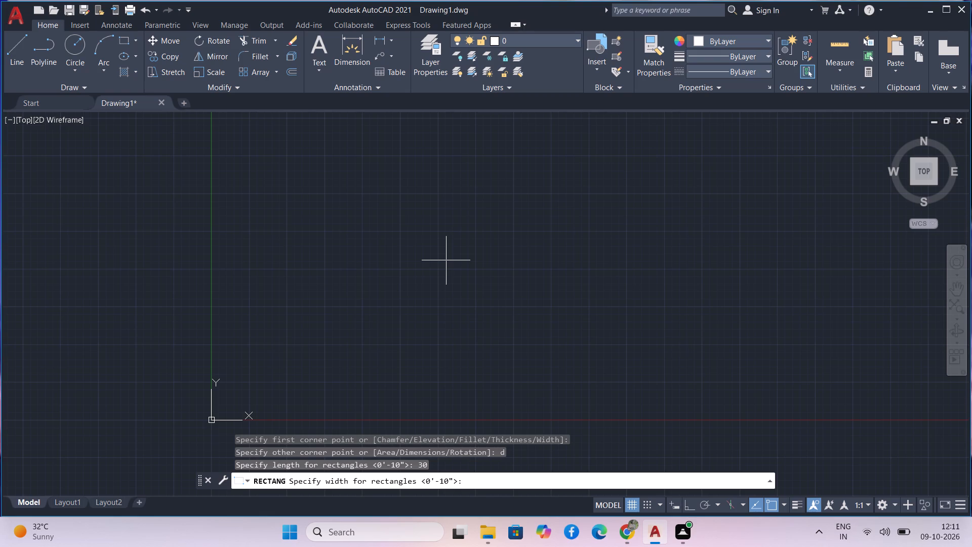
key("4")
key("ctrl+z")
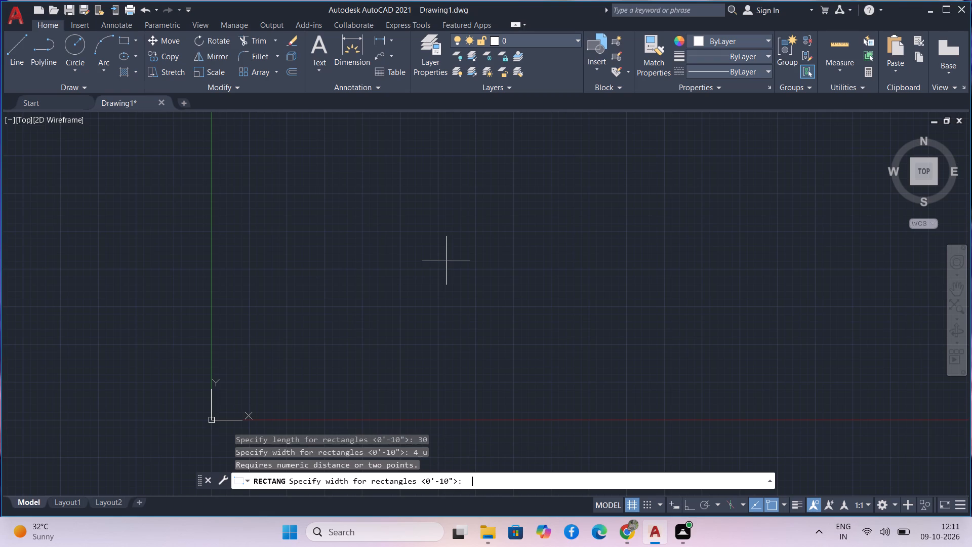
type("30")
key("apostrophe")
key("Return")
type("40'")
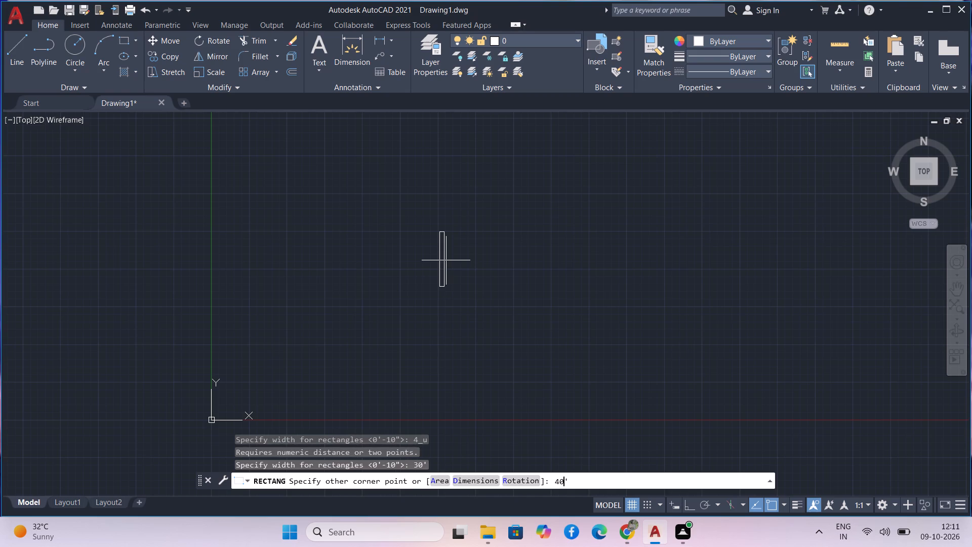
key("Return")
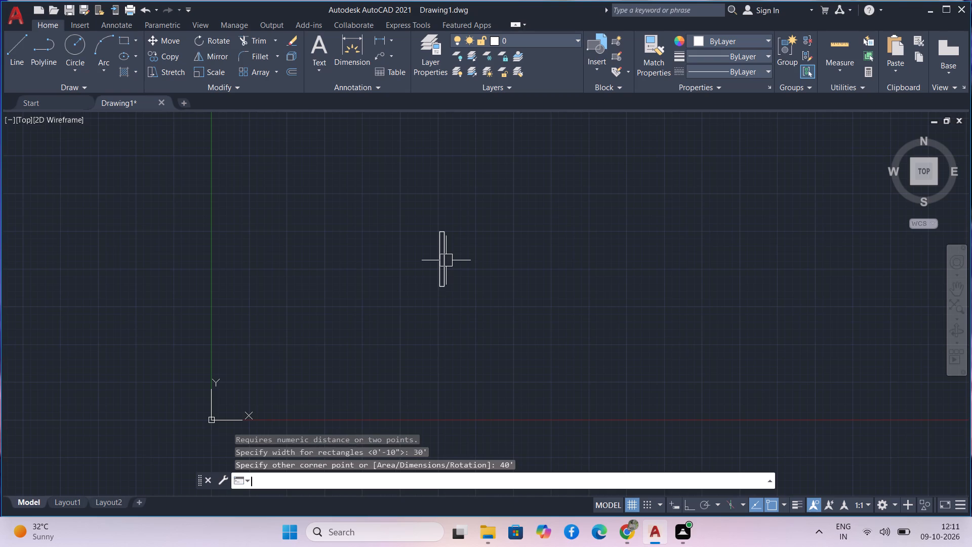
Check the narrow rectangle's height and width with a quick measurement.
scroll(446, 260, "up", 1)
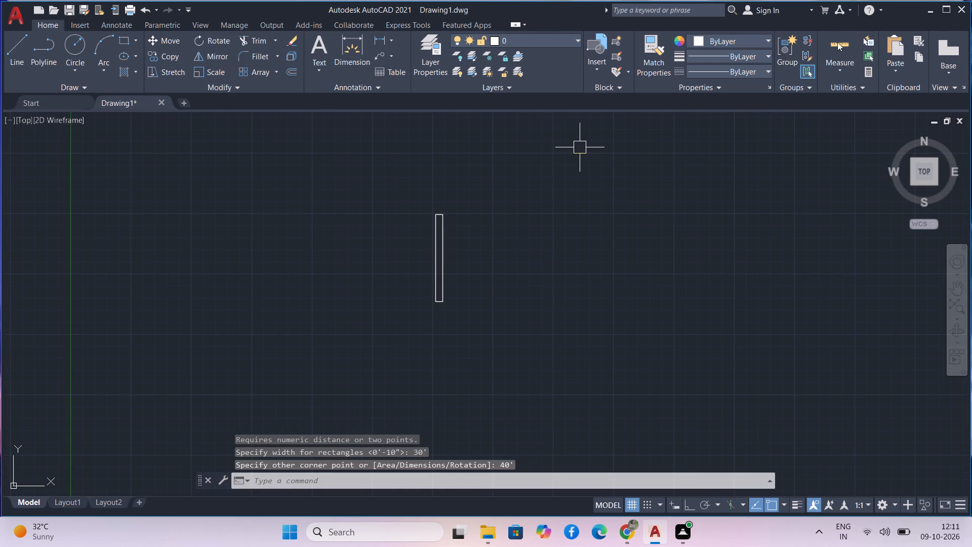
left_click(833, 38)
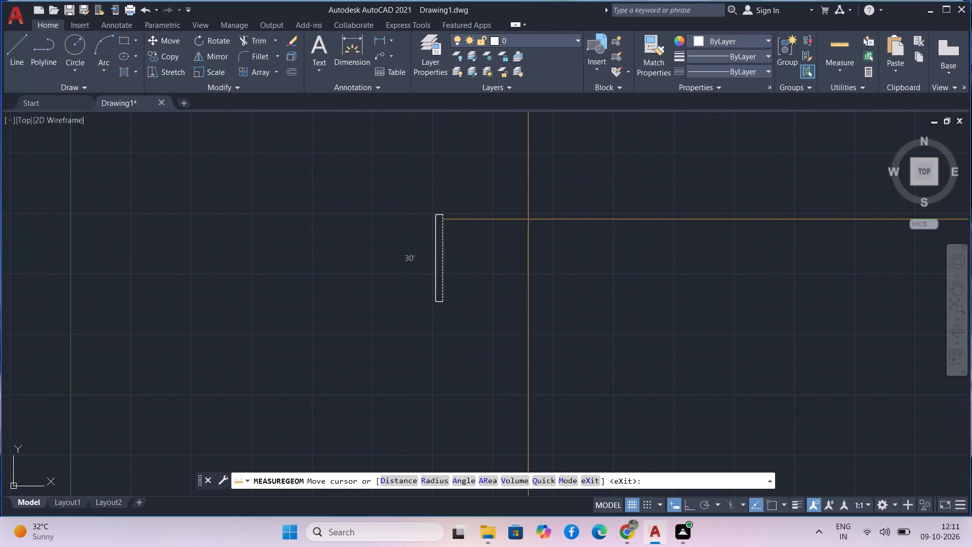
scroll(528, 219, "up", 4)
scroll(489, 191, "up", 3)
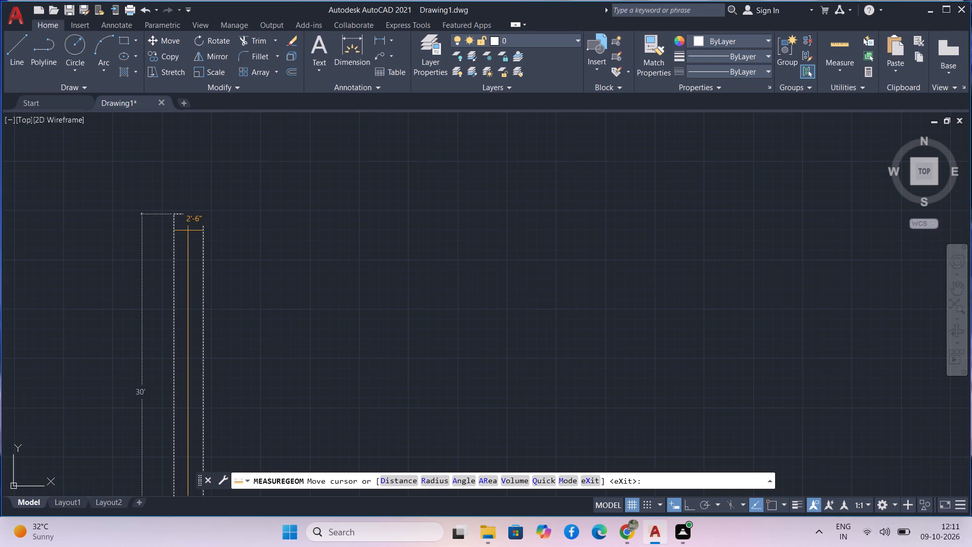
key("s")
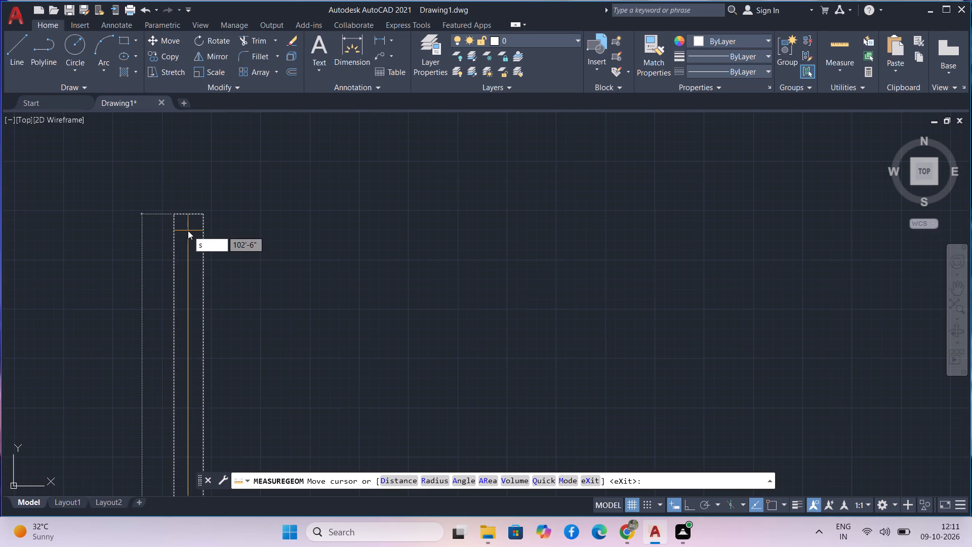
key("t")
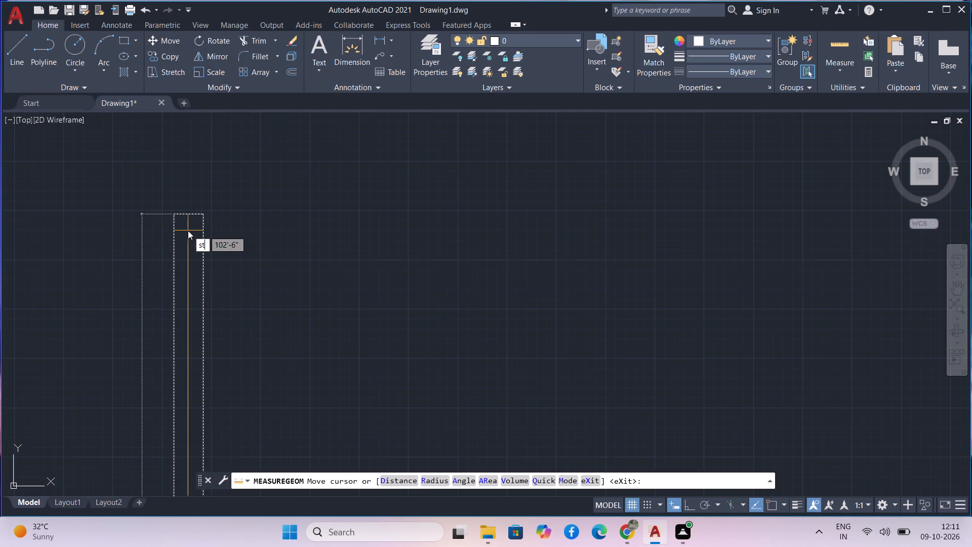
key("Escape")
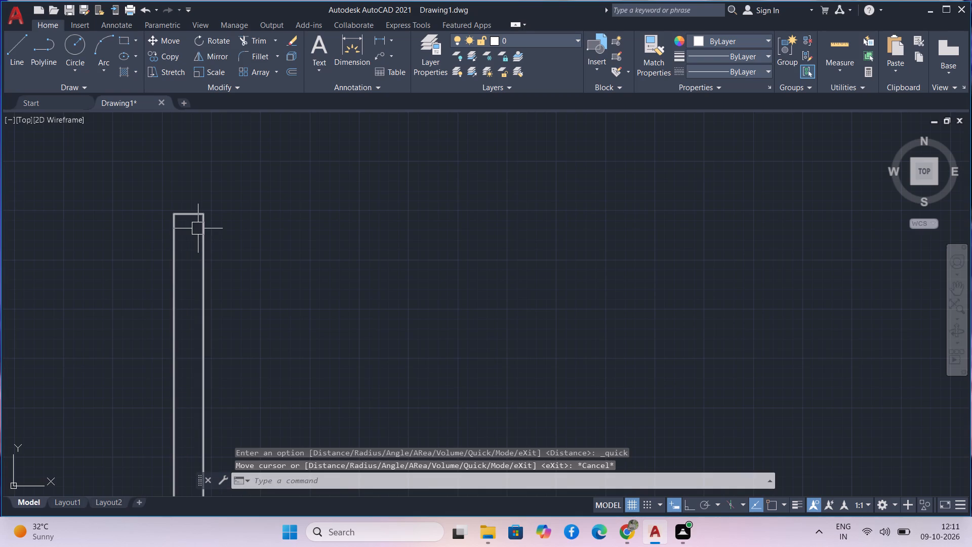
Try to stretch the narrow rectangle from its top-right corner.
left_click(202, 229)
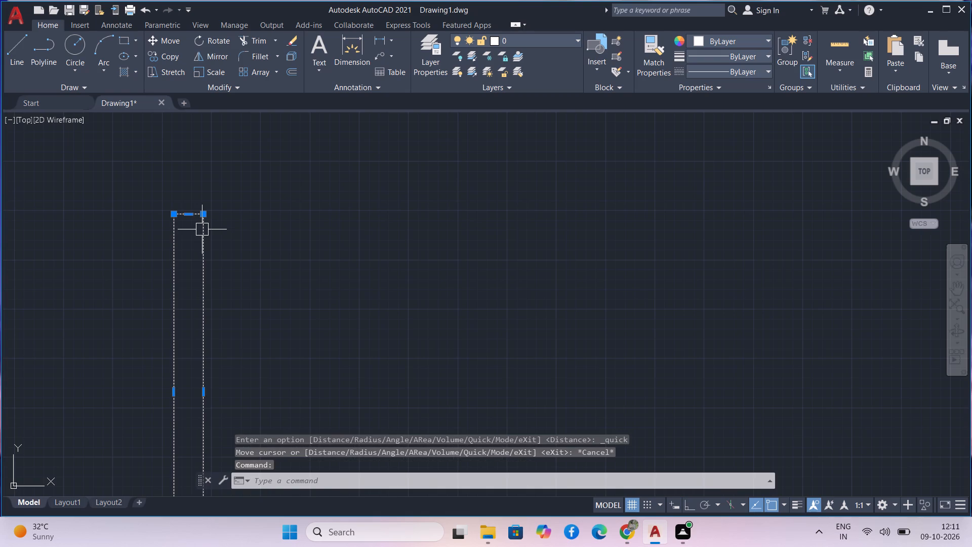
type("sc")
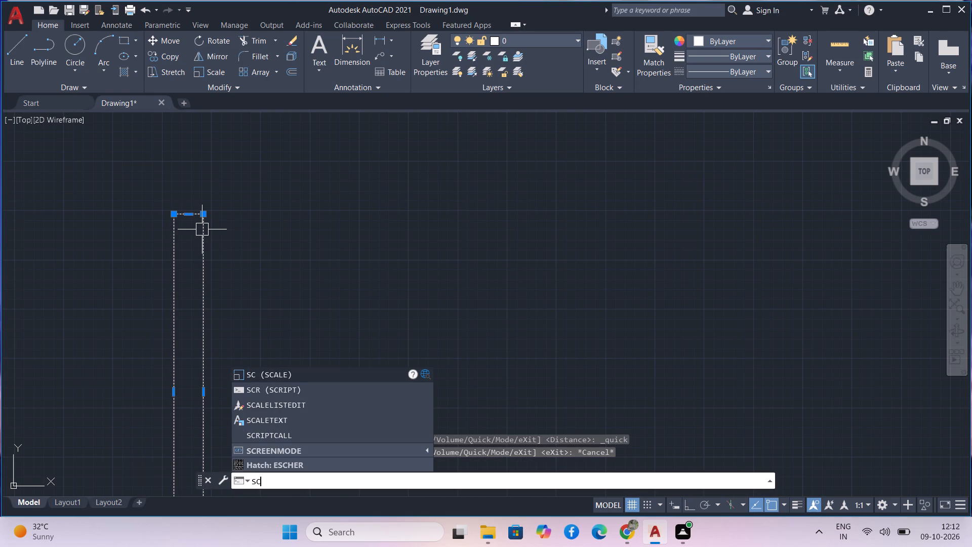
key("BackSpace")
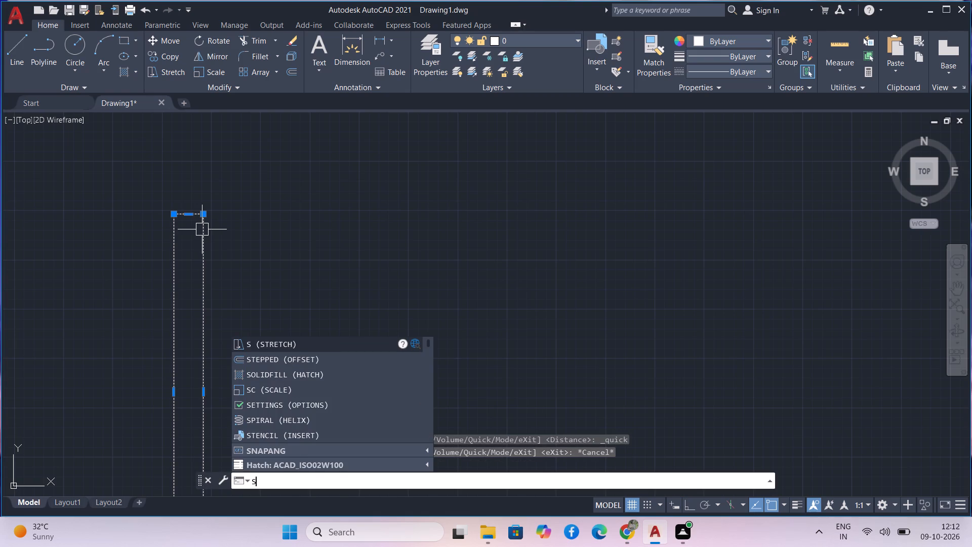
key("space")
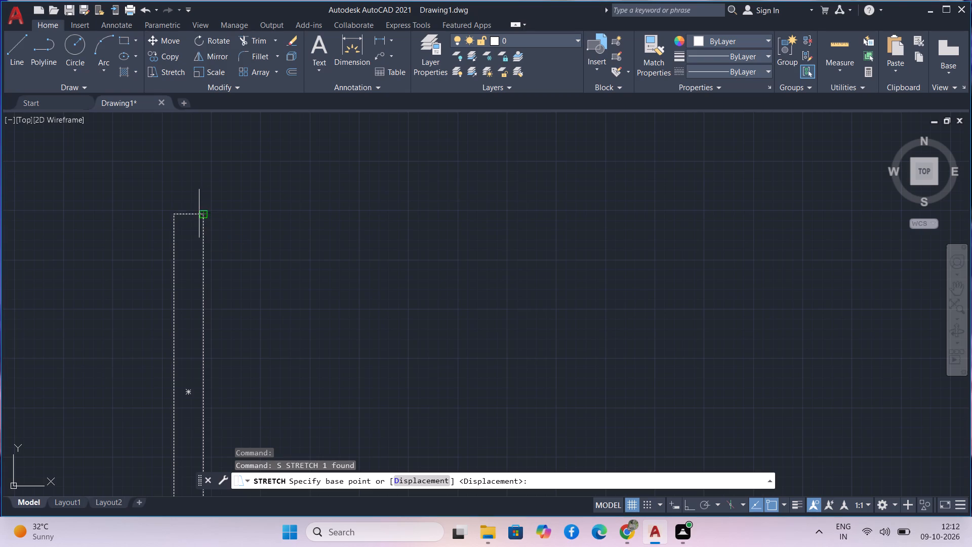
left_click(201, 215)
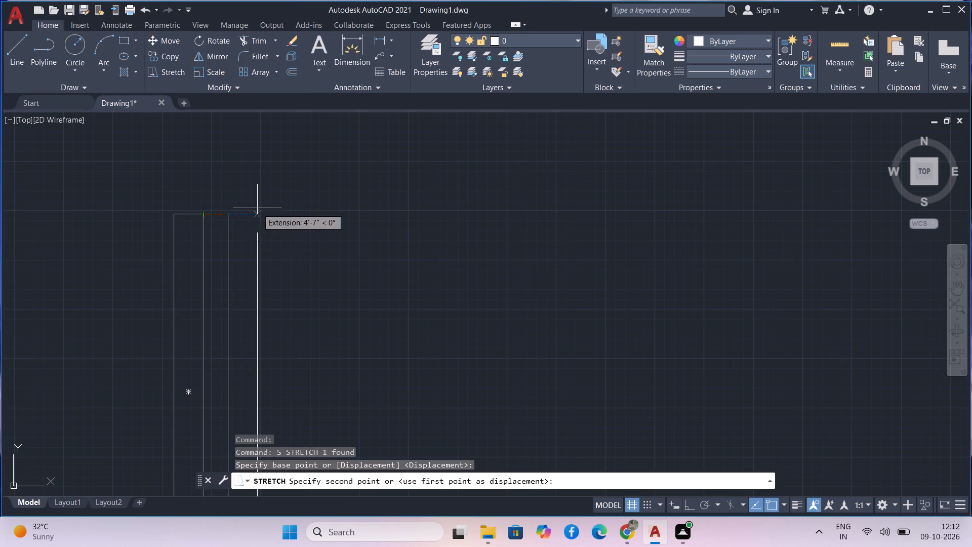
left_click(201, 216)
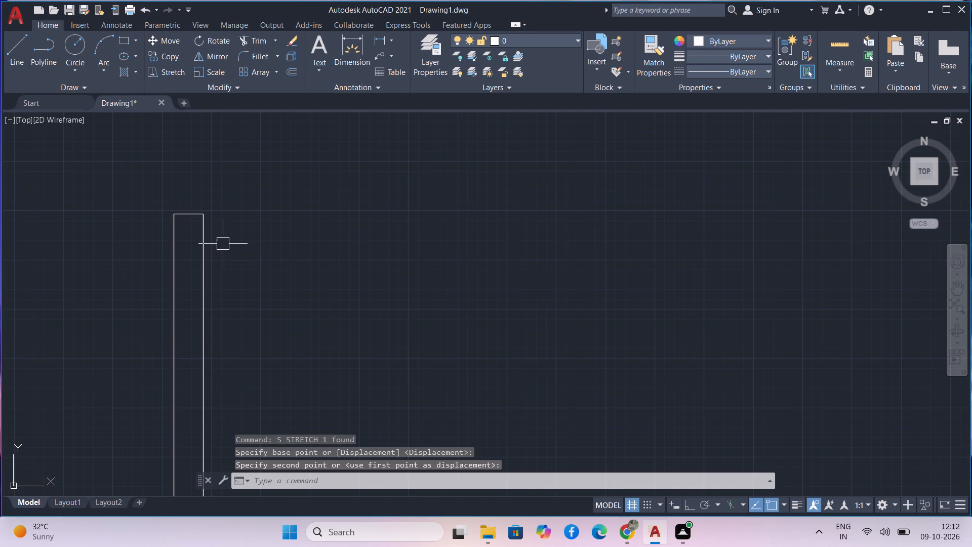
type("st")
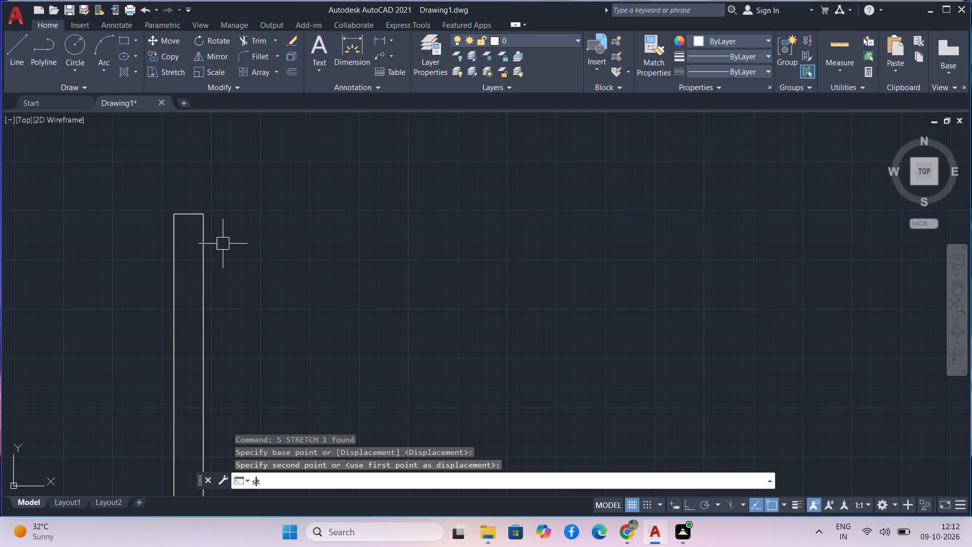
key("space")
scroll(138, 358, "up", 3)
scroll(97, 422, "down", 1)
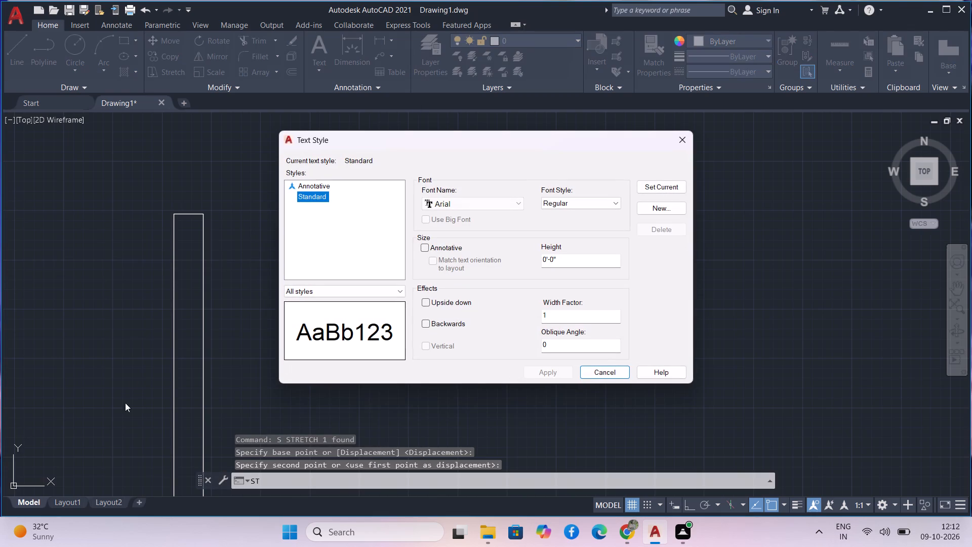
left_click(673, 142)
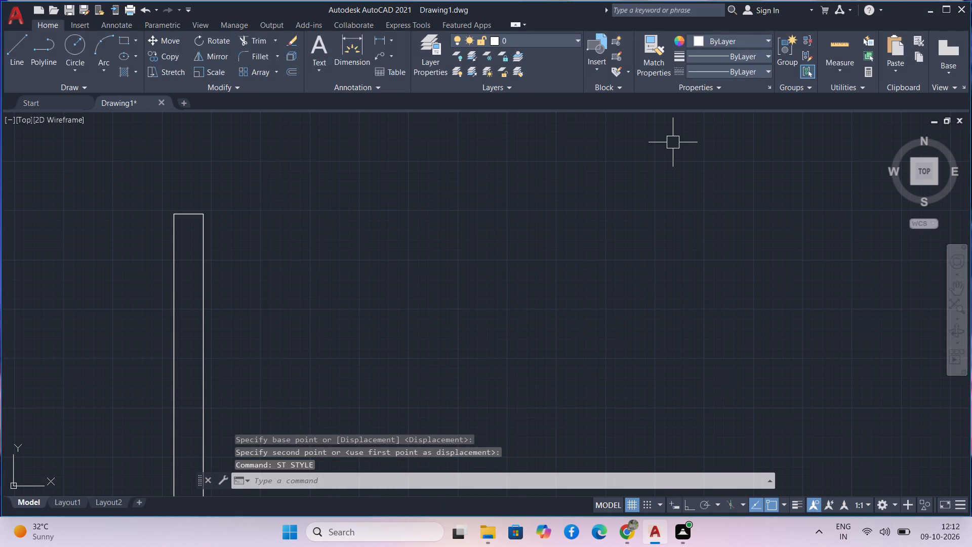
Draw a rectangle by dimensions with length 30' and width 40' in the empty space beside the narrow rectangle.
type("rec")
key("space")
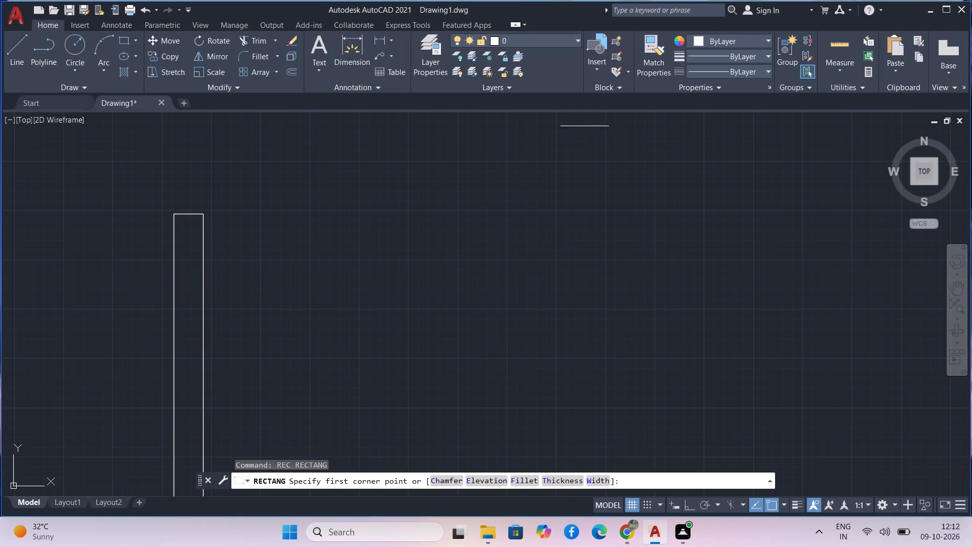
middle_click_drag(521, 180, 432, 139)
scroll(474, 185, "down", 2)
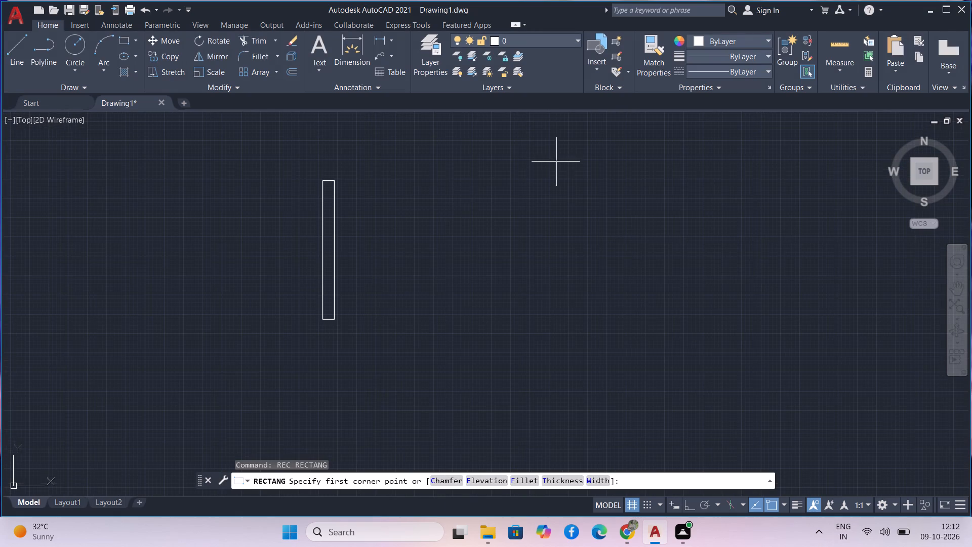
middle_click_drag(544, 163, 444, 202)
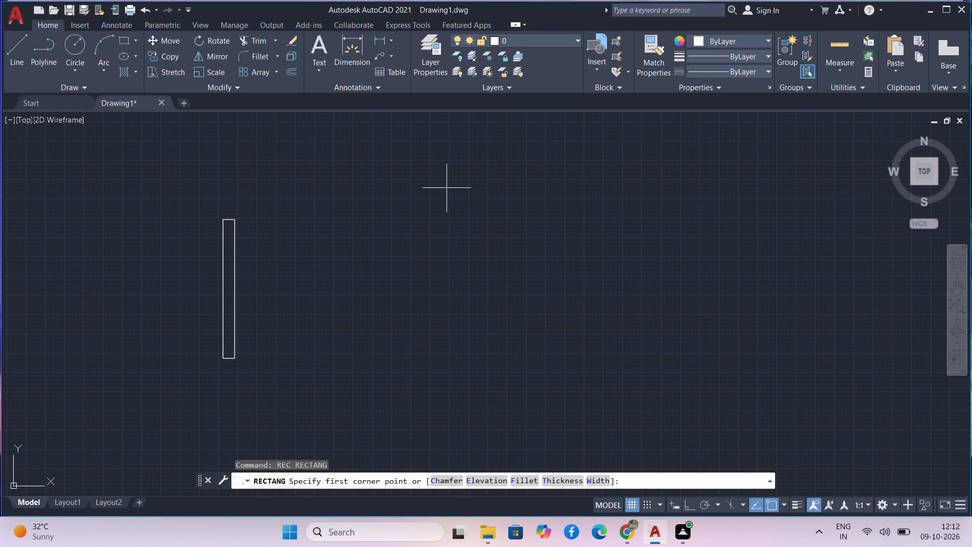
left_click(386, 203)
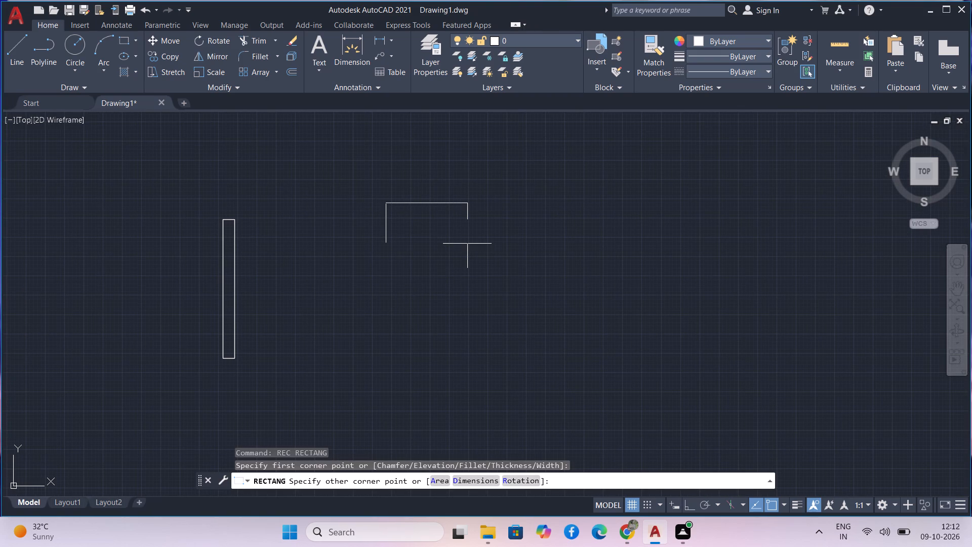
type("d")
key("space")
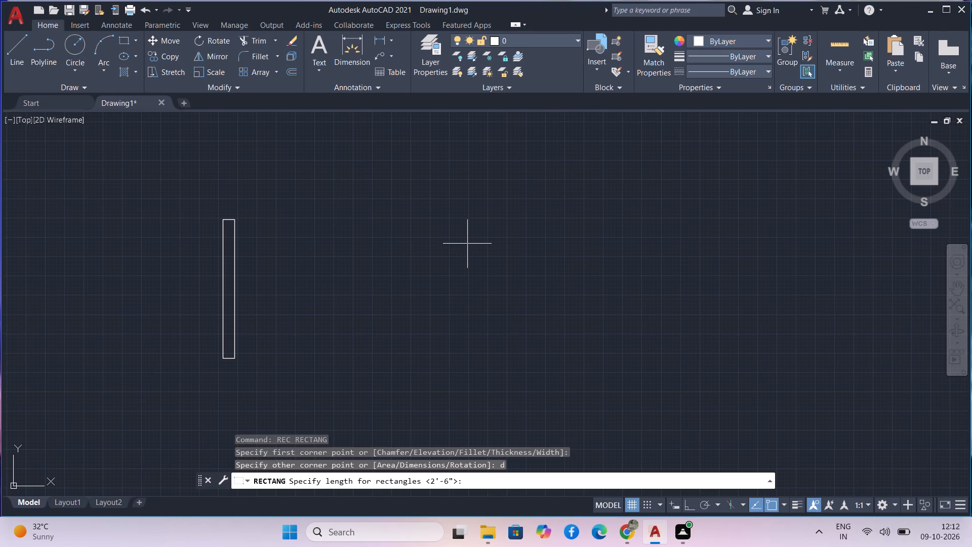
type("30")
key("apostrophe")
key("Return")
type("40'")
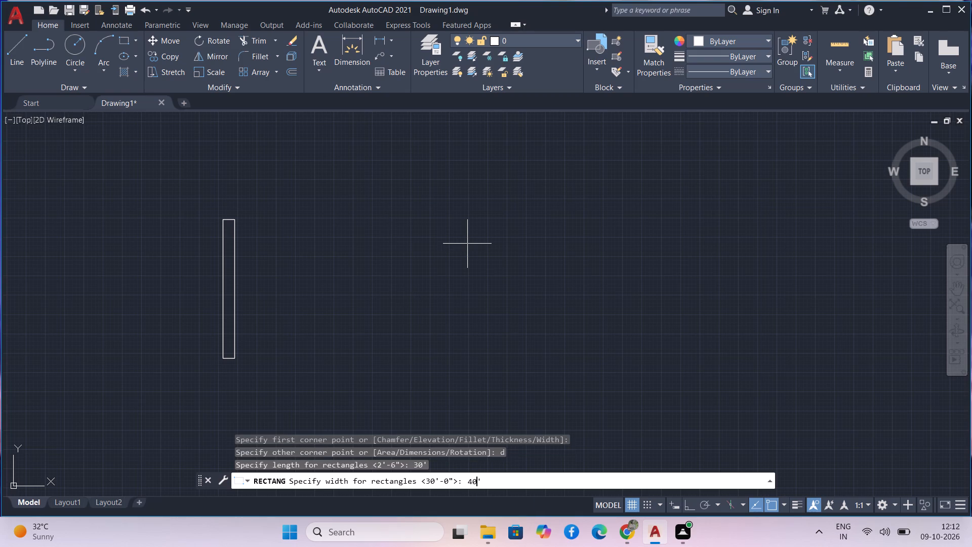
key("Return")
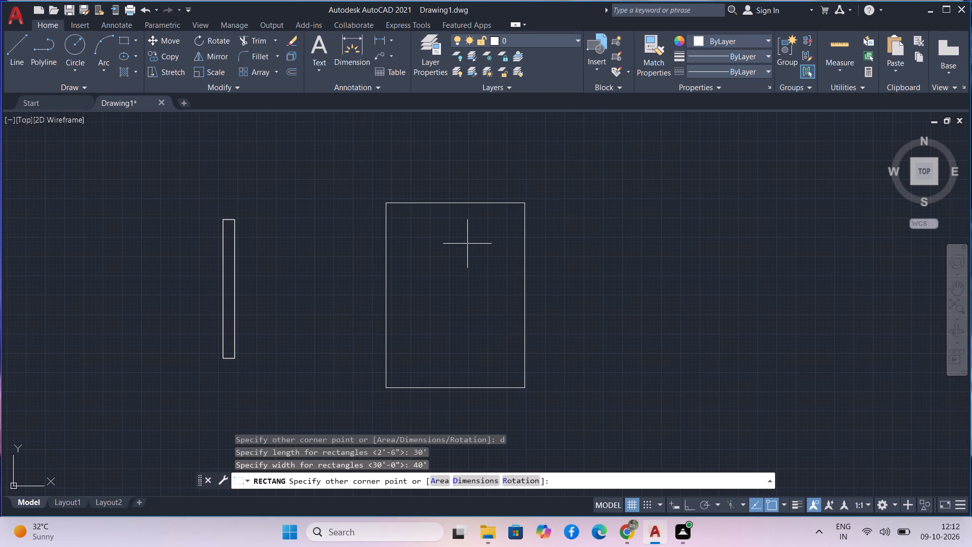
left_click(460, 289)
Erase the narrow rectangle.
left_click_drag(242, 263, 239, 259)
left_click(177, 223)
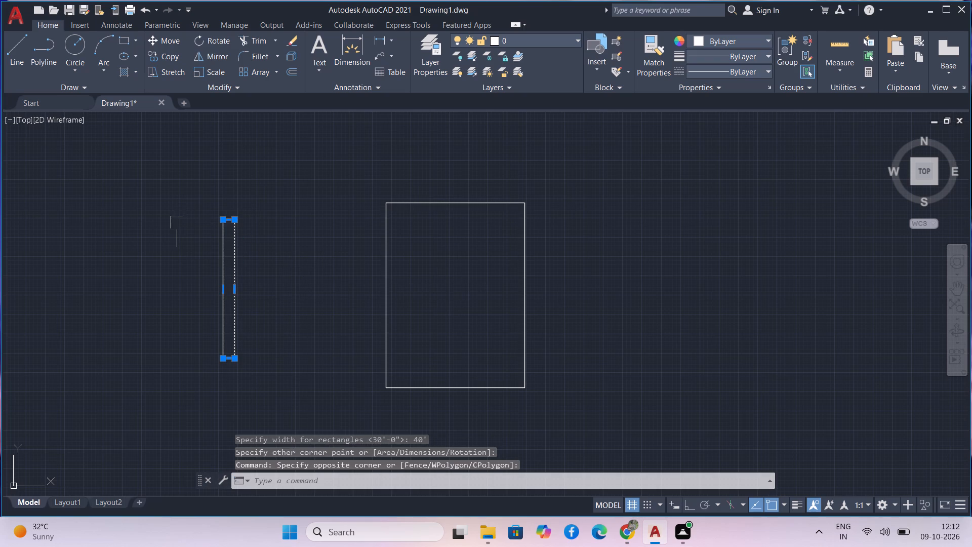
key("Delete")
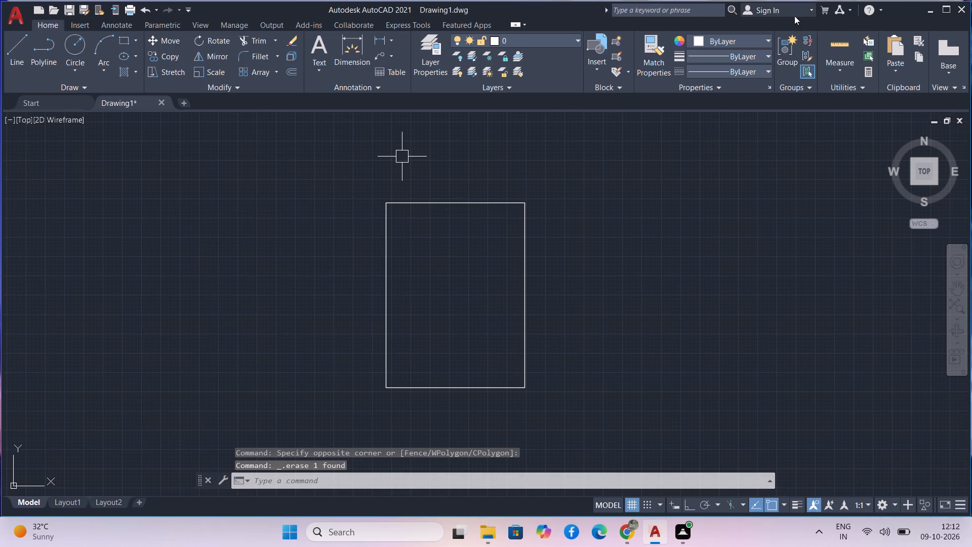
Check the new rectangle's side lengths with a quick measurement.
left_click(836, 38)
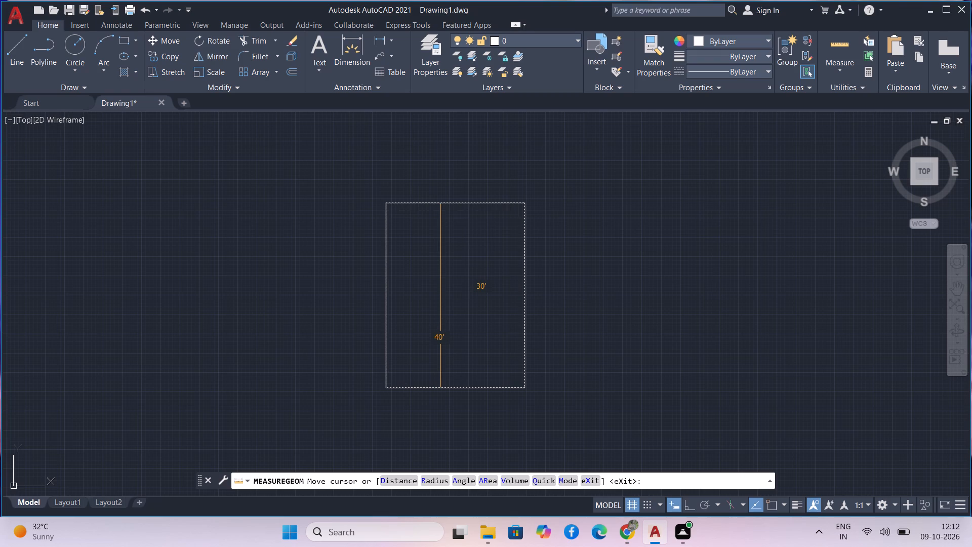
key("Escape")
Offset the rectangle inward by 9 to form the outer wall thickness.
middle_click_drag(437, 290, 368, 293)
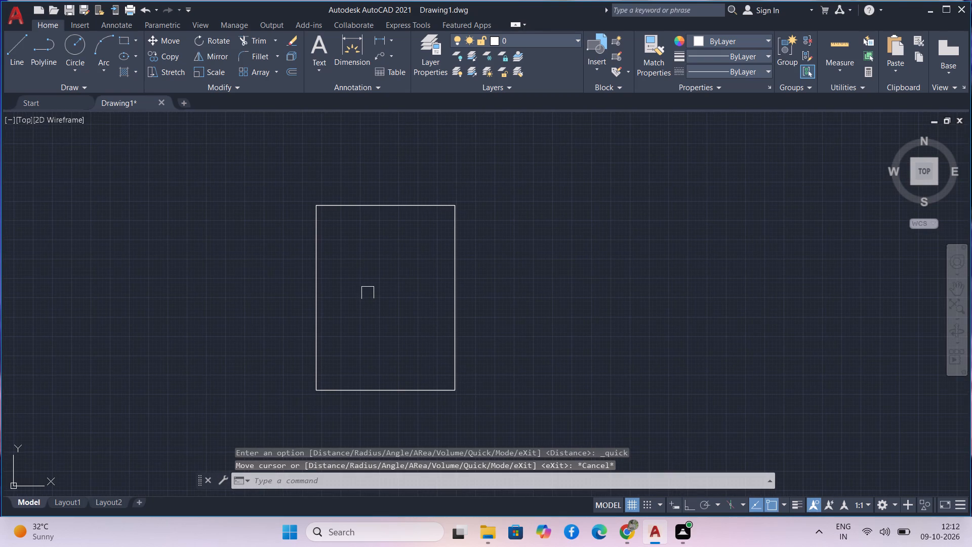
type("o")
key("space")
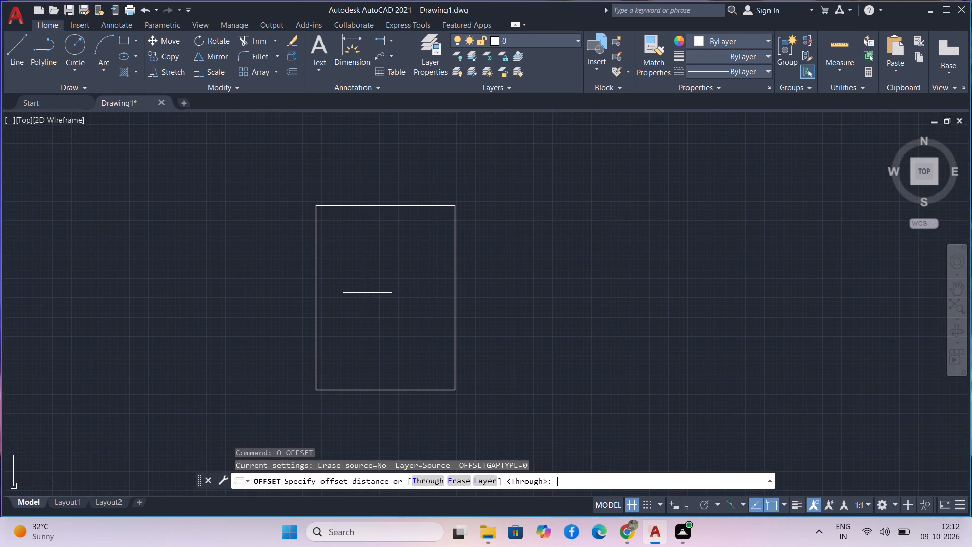
key("9")
key("Return")
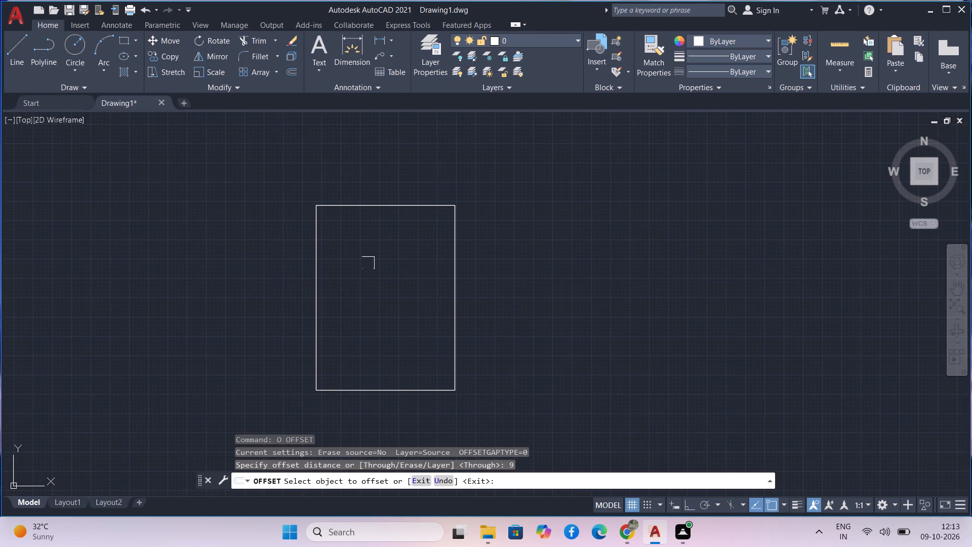
left_click(319, 289)
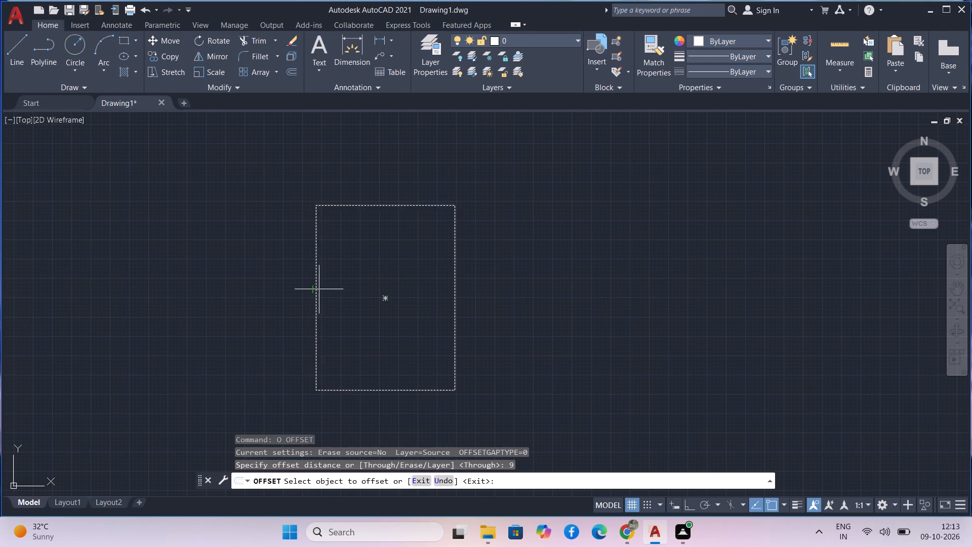
left_click(328, 287)
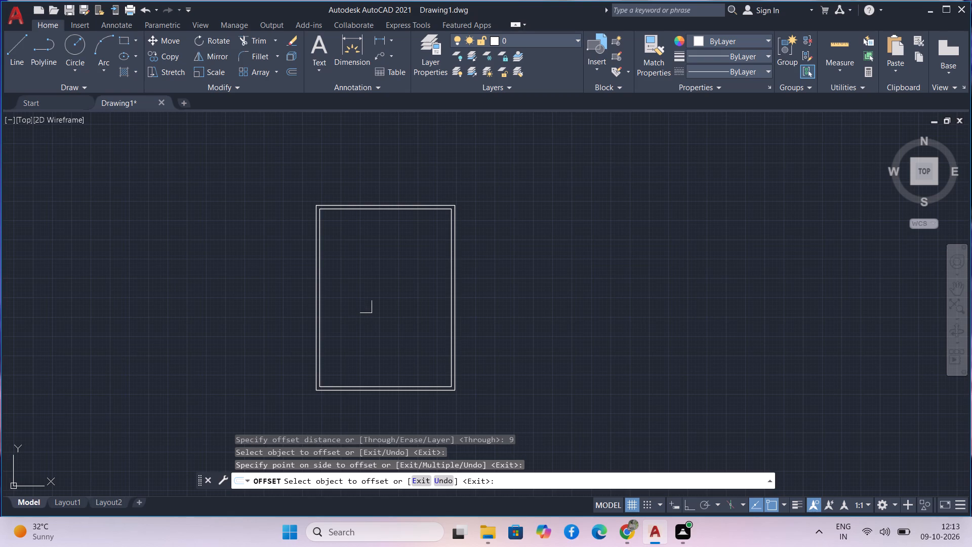
key("space")
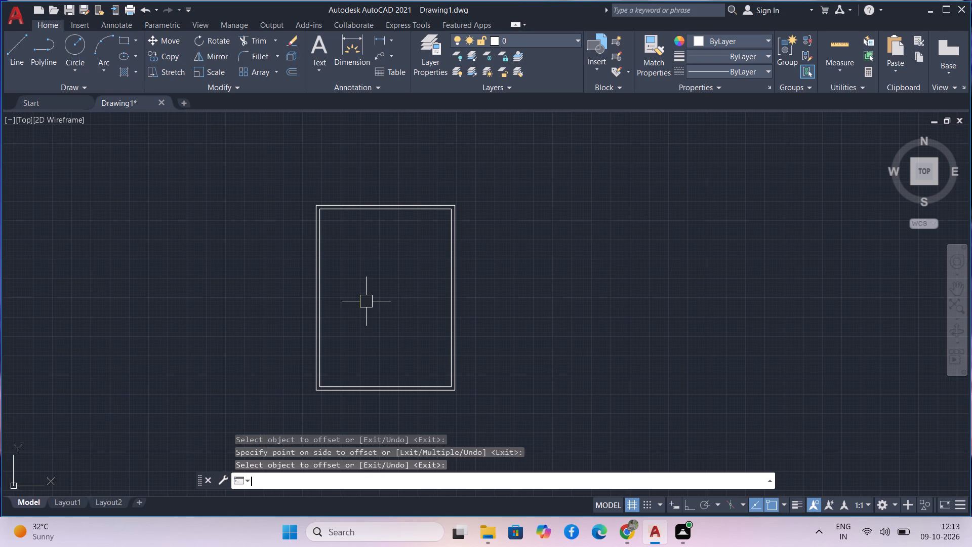
Explode the inner rectangle into separate lines.
type("x")
key("space")
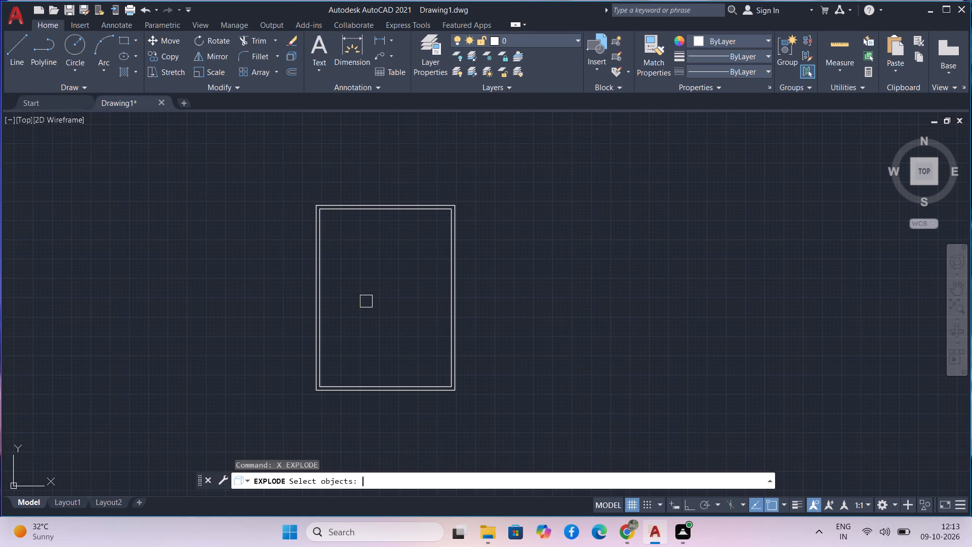
left_click(353, 210)
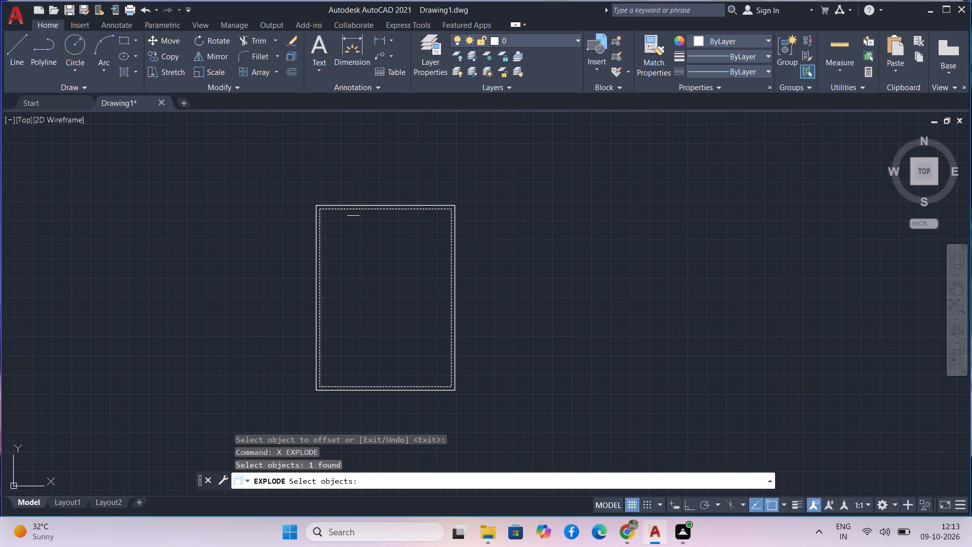
key("space")
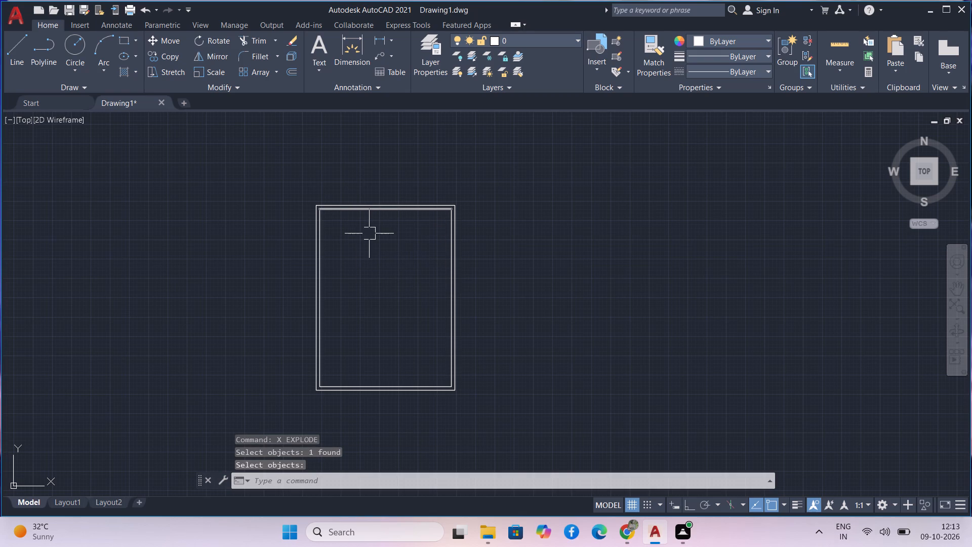
Offset the inner rectangle's top line 12' downward into the interior.
middle_click_drag(366, 239, 275, 222)
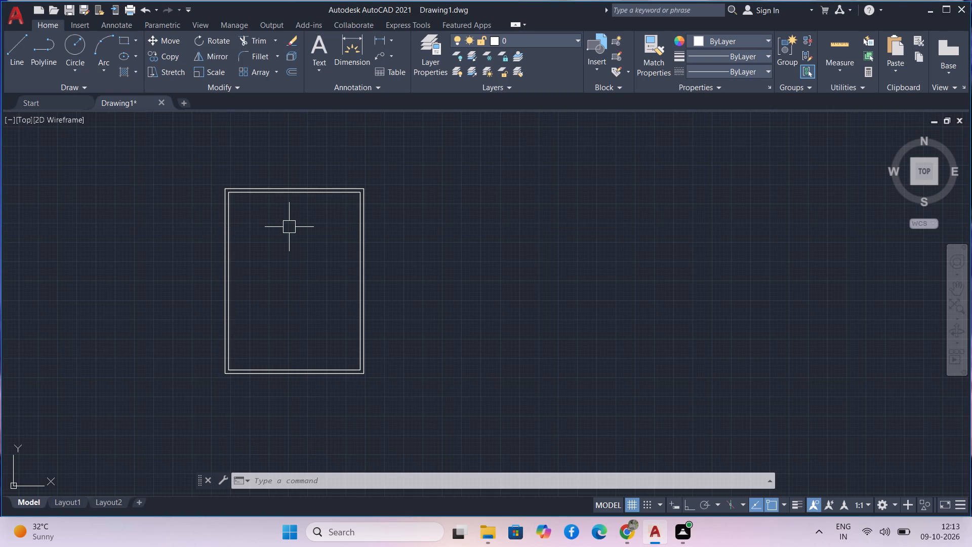
left_click(252, 191)
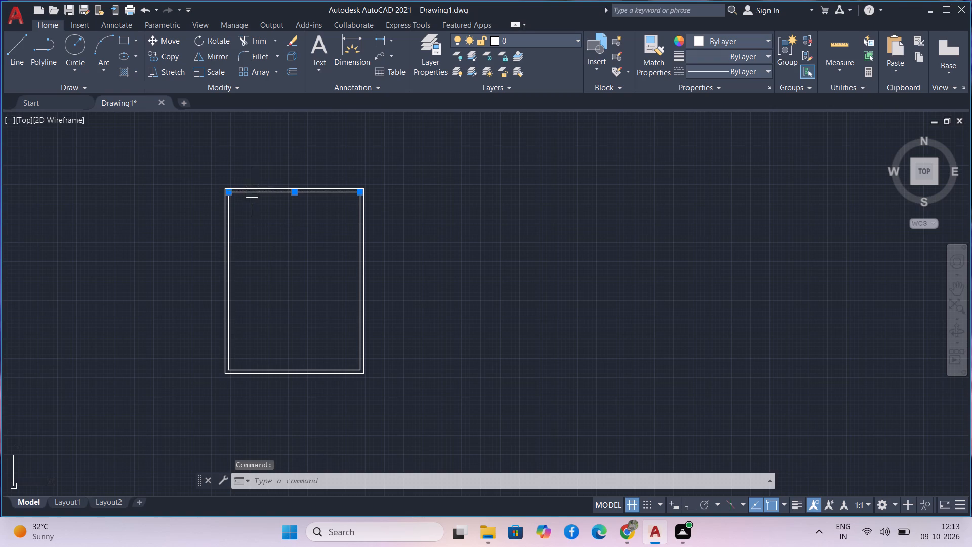
key("Escape")
type("o 12'")
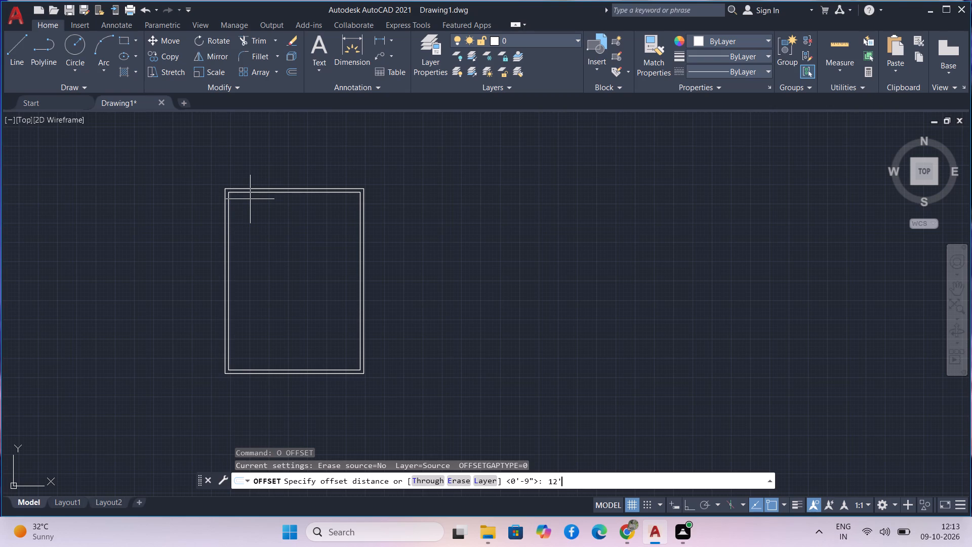
key("space")
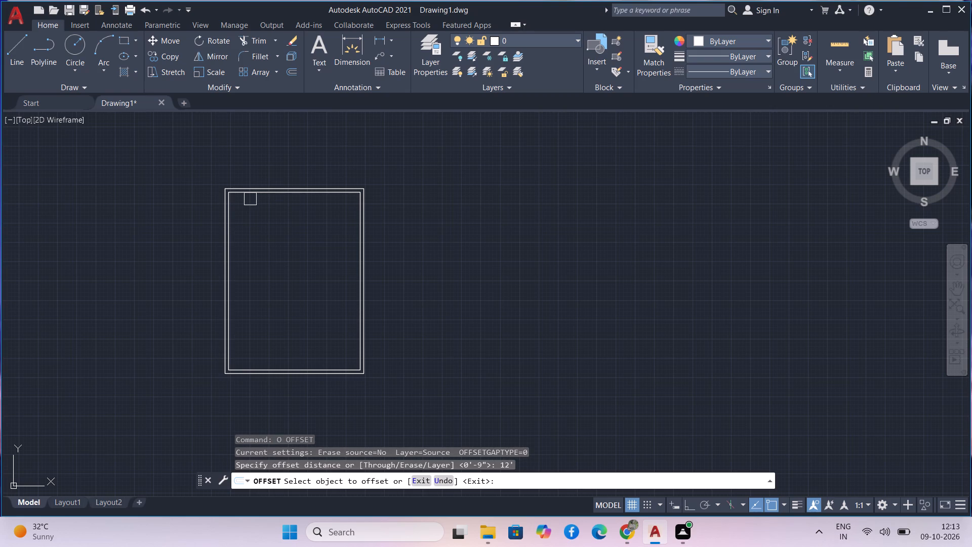
left_click(254, 193)
left_click(247, 227)
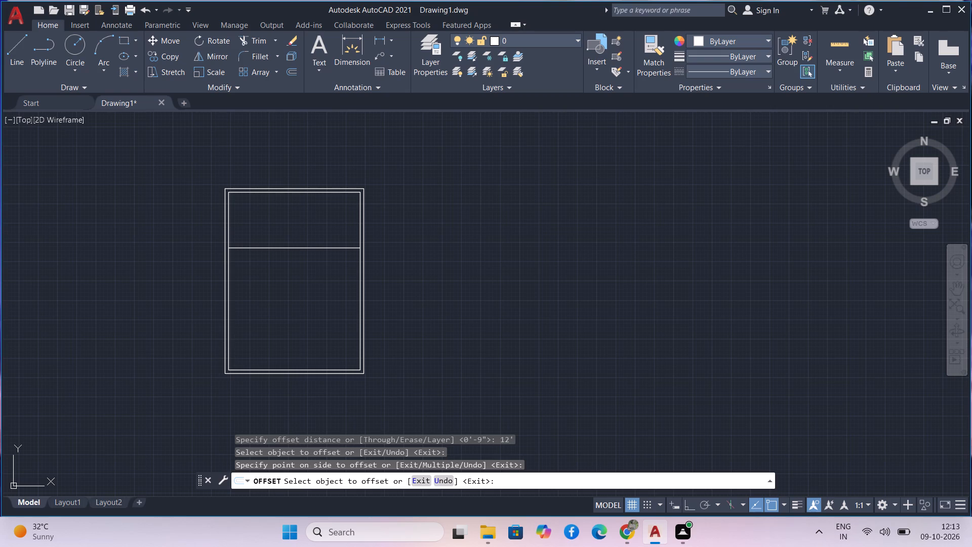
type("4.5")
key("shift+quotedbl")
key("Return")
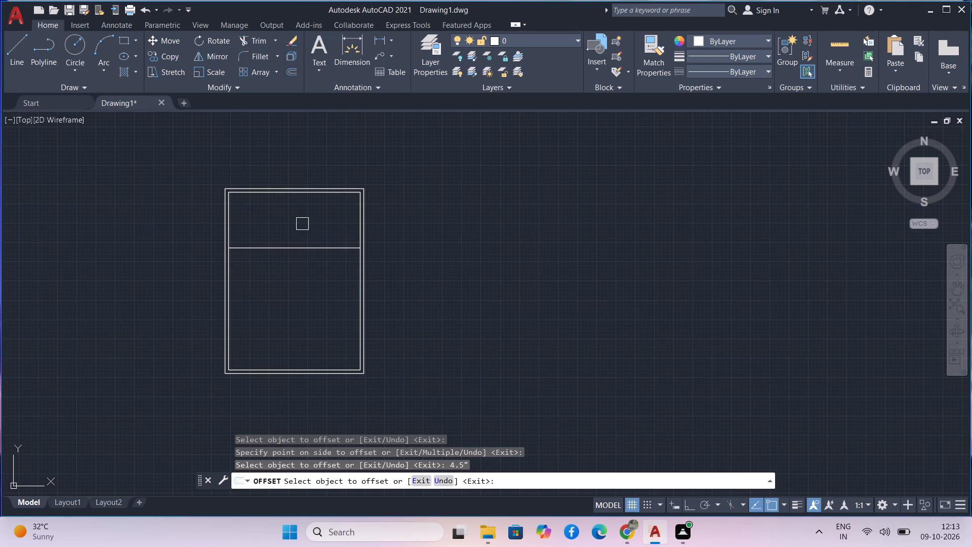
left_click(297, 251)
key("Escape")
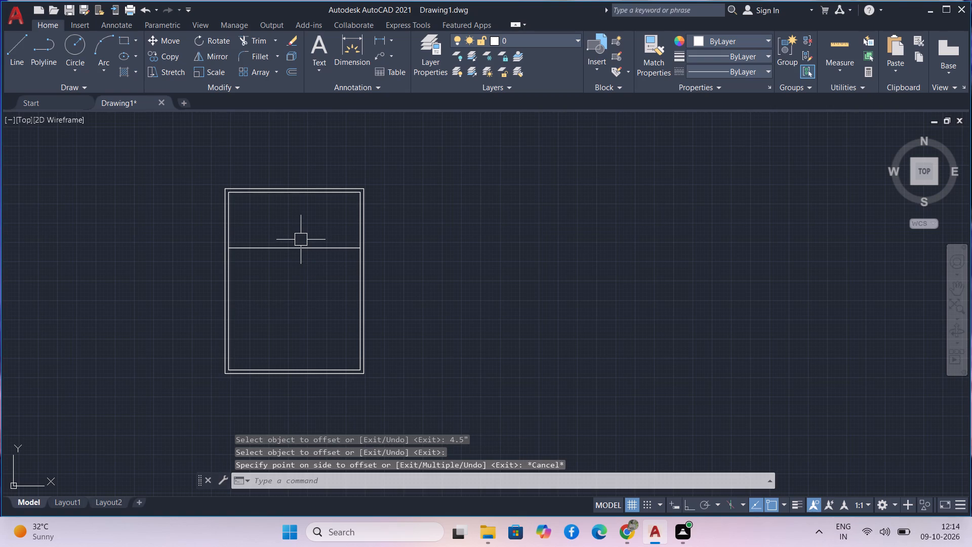
Offset the horizontal partition line downward by 4.5 to form the interior wall thickness.
type("o 4.5")
key("Return")
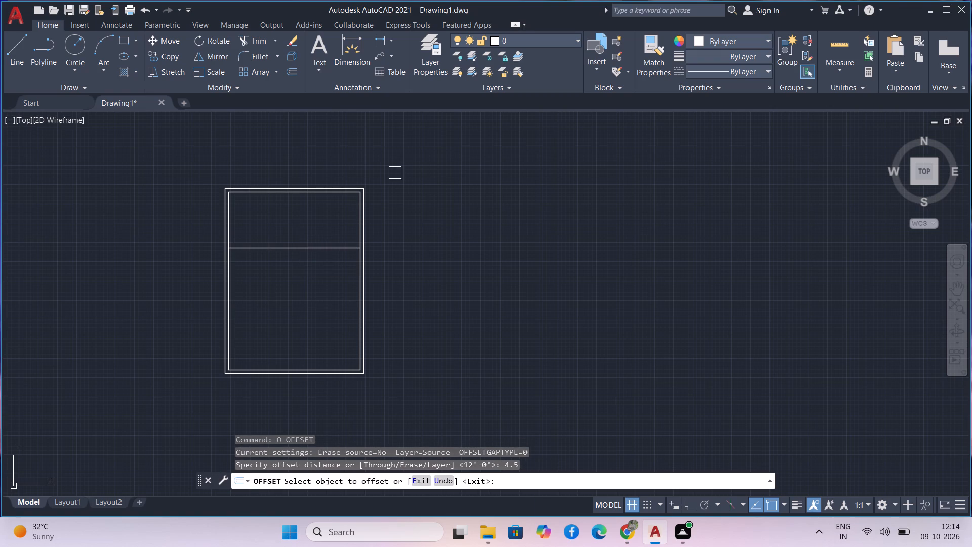
left_click(312, 251)
left_click(307, 279)
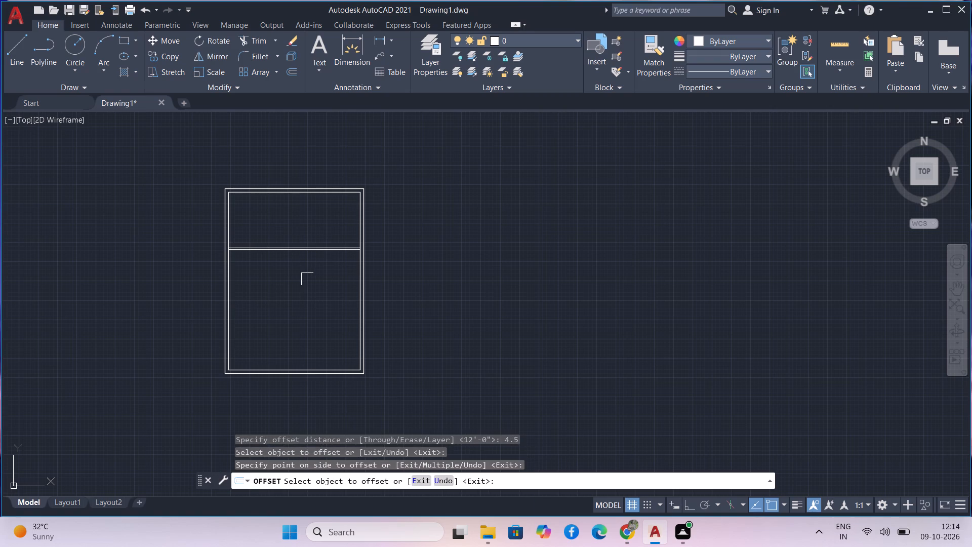
scroll(290, 231, "up", 2)
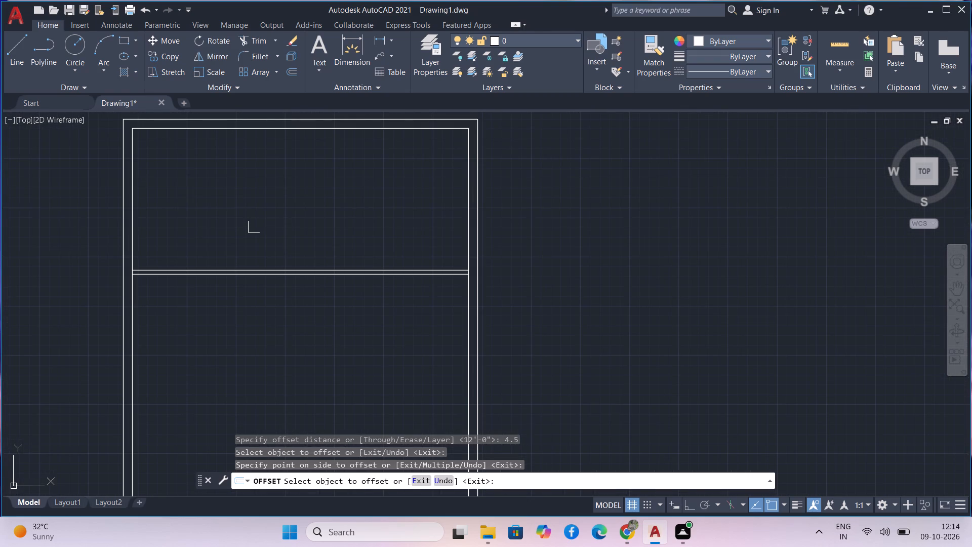
type("o")
key("space")
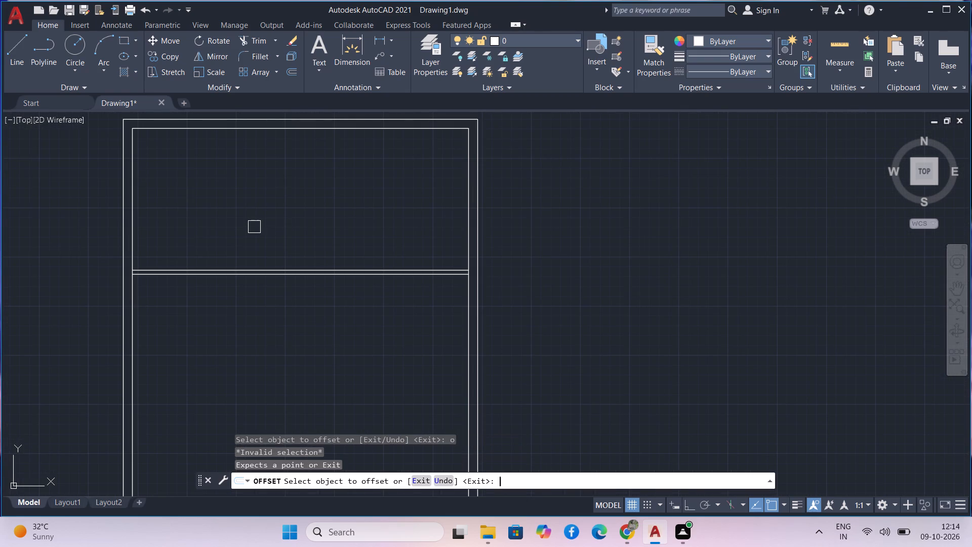
key("Escape")
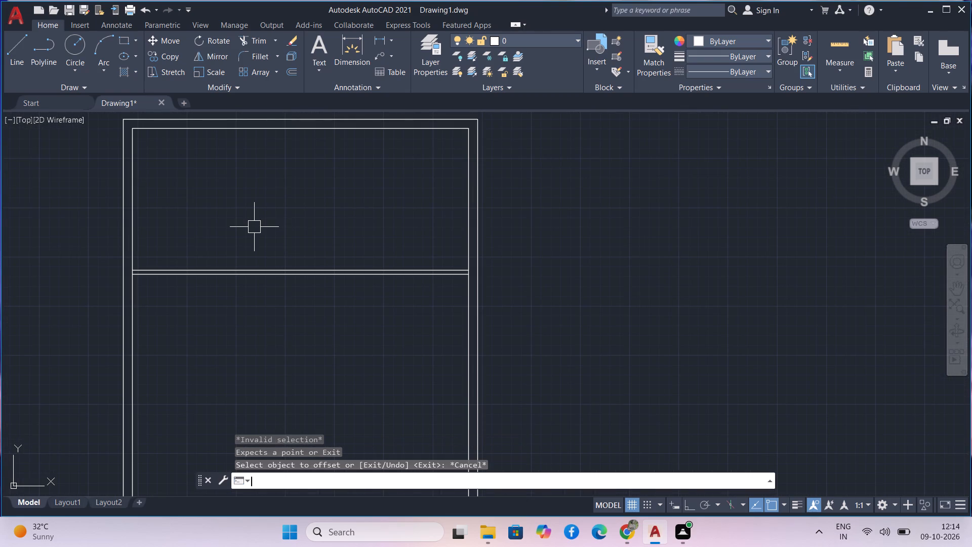
Offset the inner rectangle's left line 13' rightward into the interior.
type("o 13")
key("apostrophe")
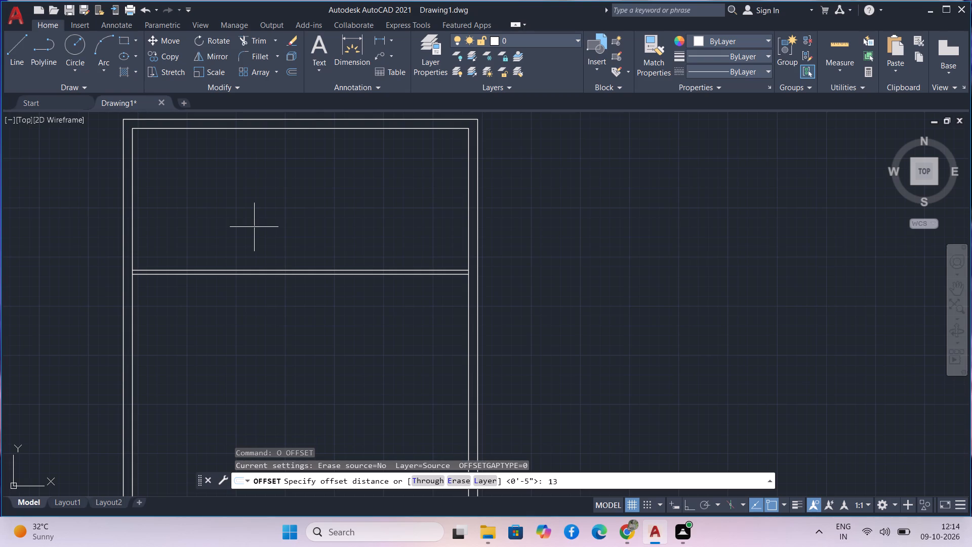
key("Return")
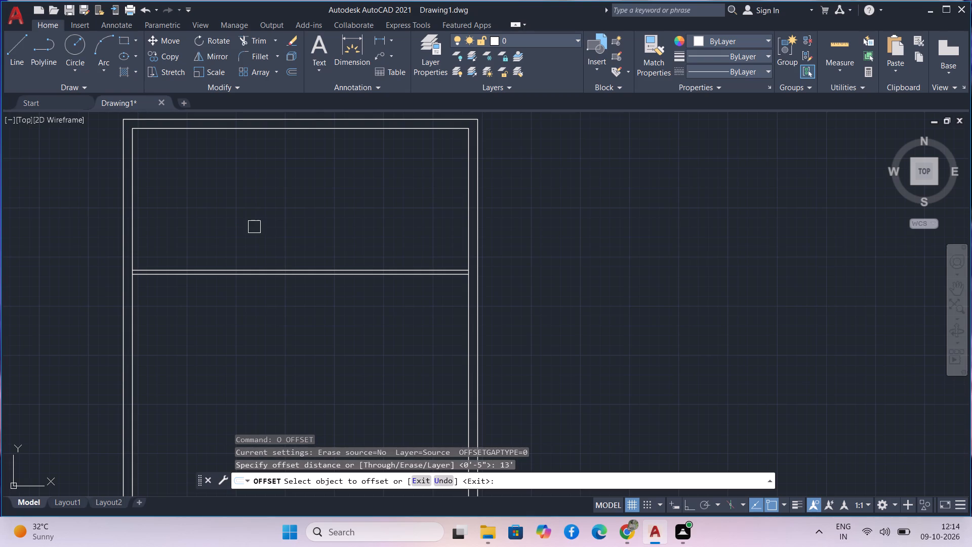
left_click(133, 233)
left_click(161, 237)
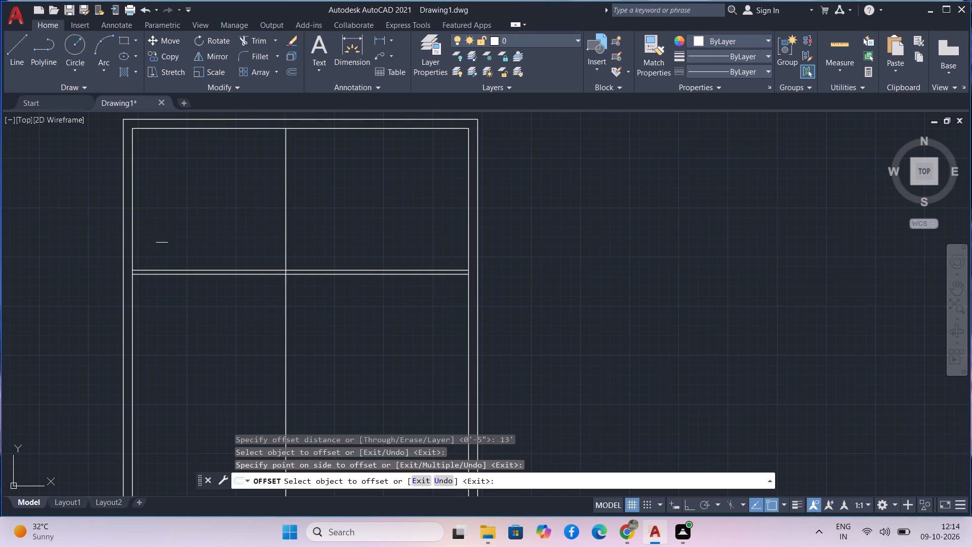
middle_click_drag(209, 231, 147, 256)
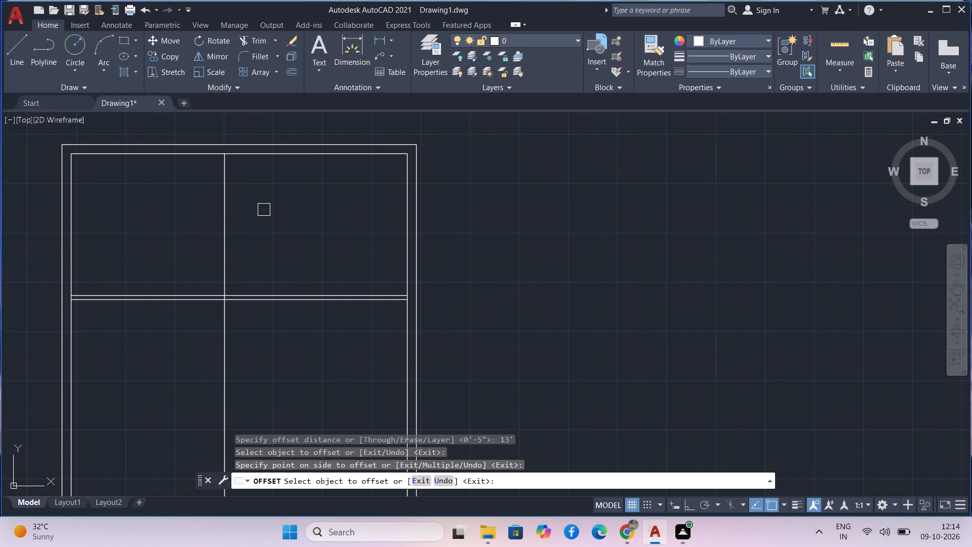
key("Return")
Offset the inner rectangle's top line 5' downward to add another horizontal division.
type("o")
key("space")
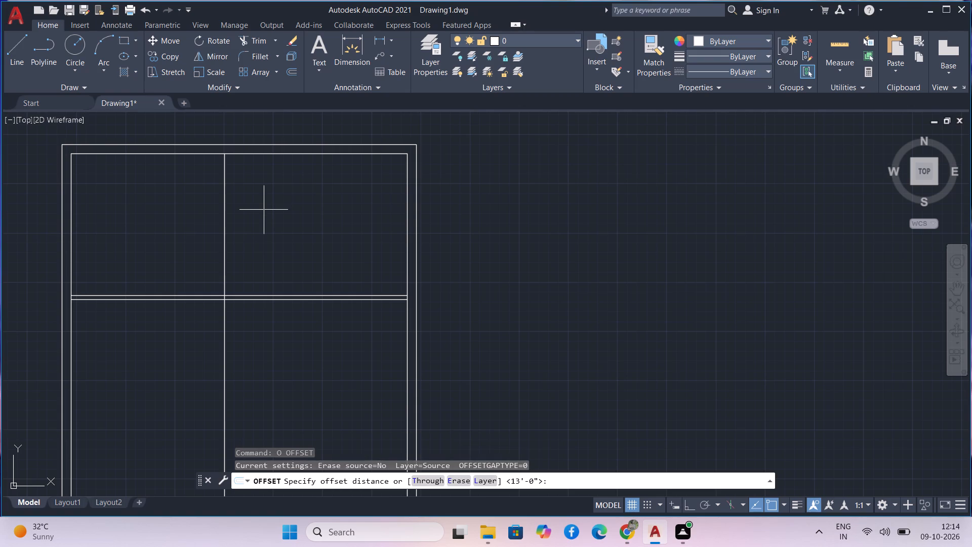
key("5")
key("apostrophe")
key("Return")
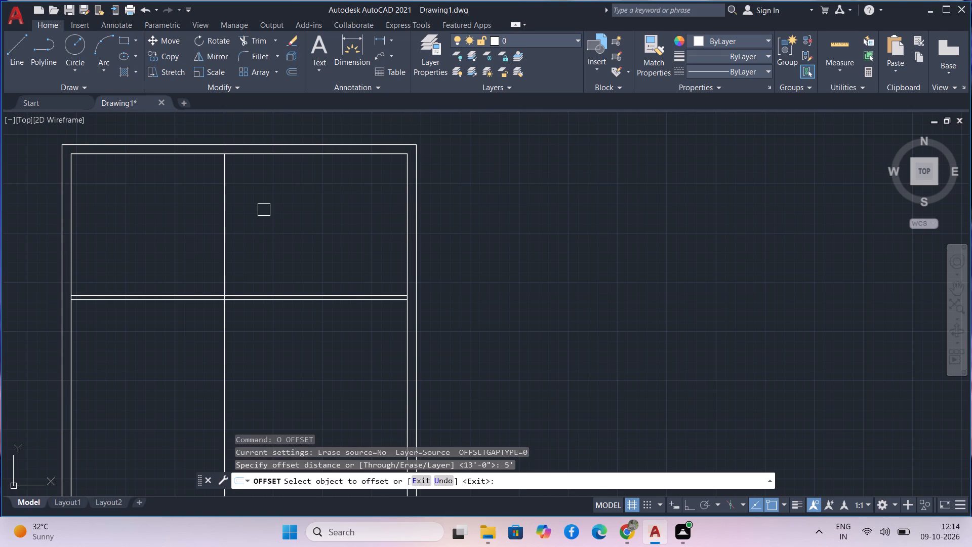
left_click(293, 159)
left_click(290, 198)
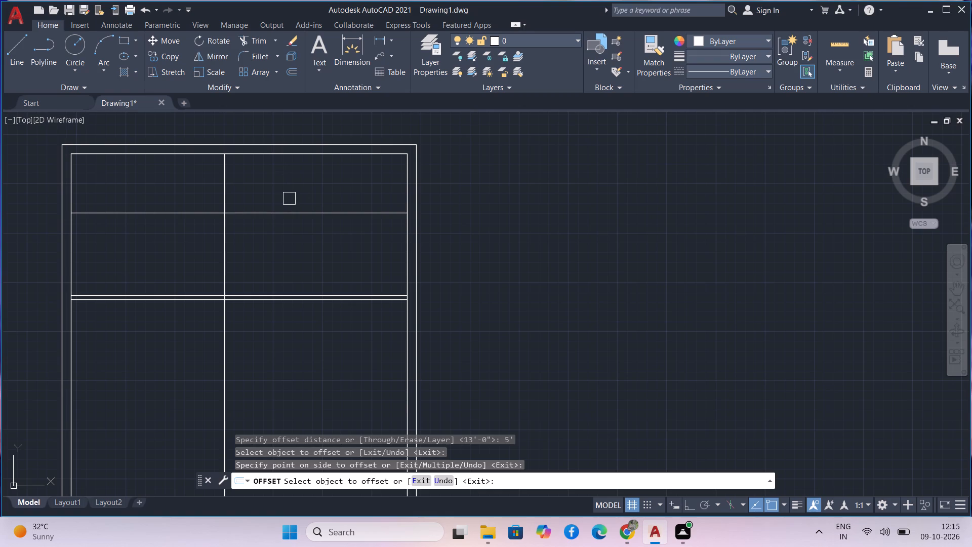
key("Escape")
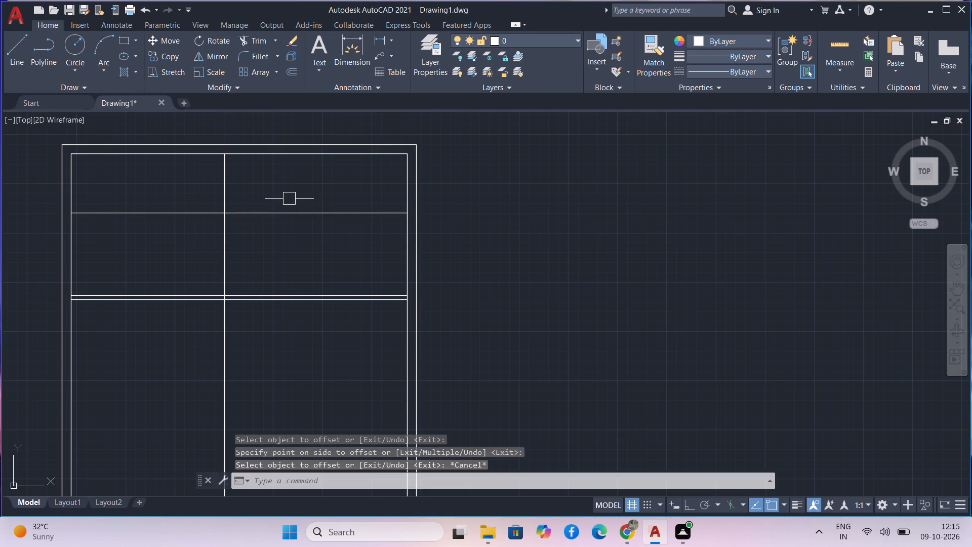
Offset the vertical division line 8' to the right.
type("o")
key("space")
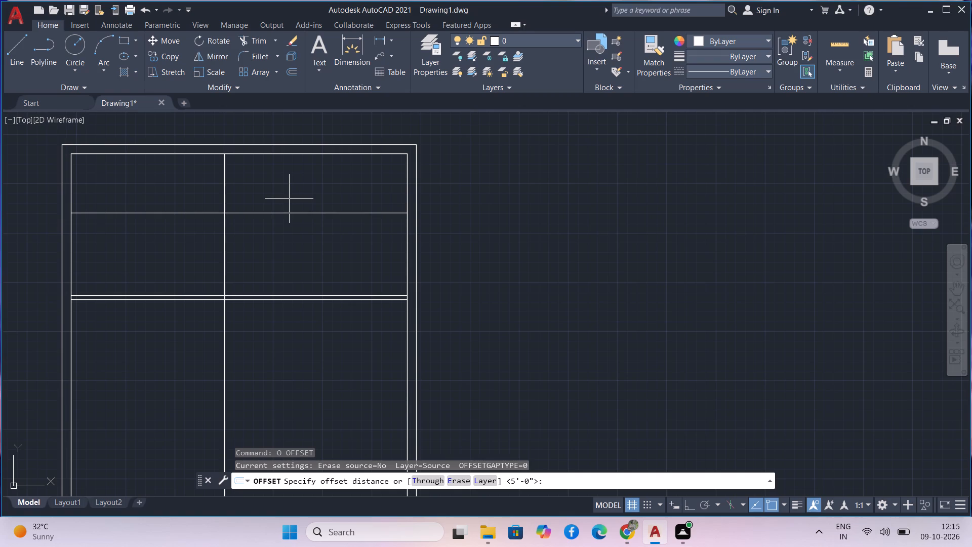
key("8")
key("apostrophe")
key("Return")
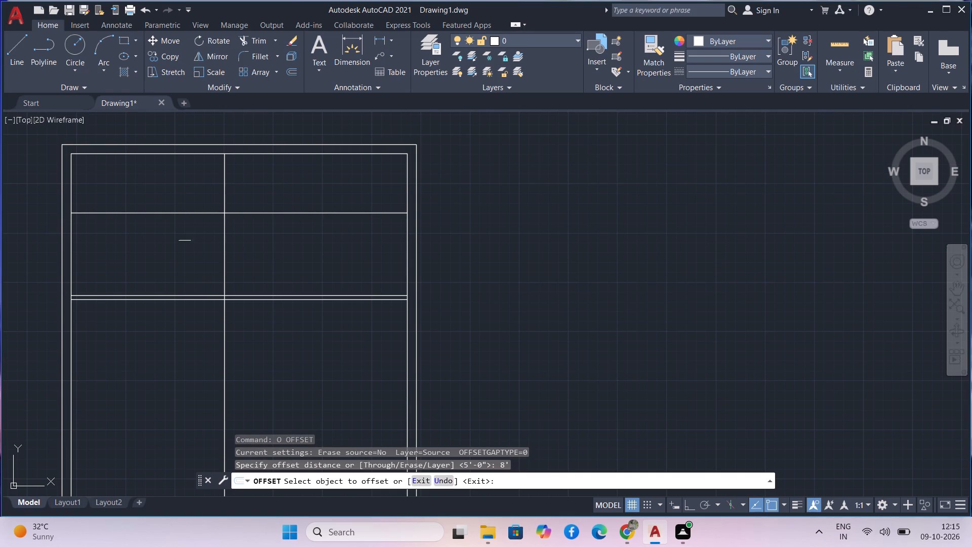
left_click(228, 258)
left_click(256, 264)
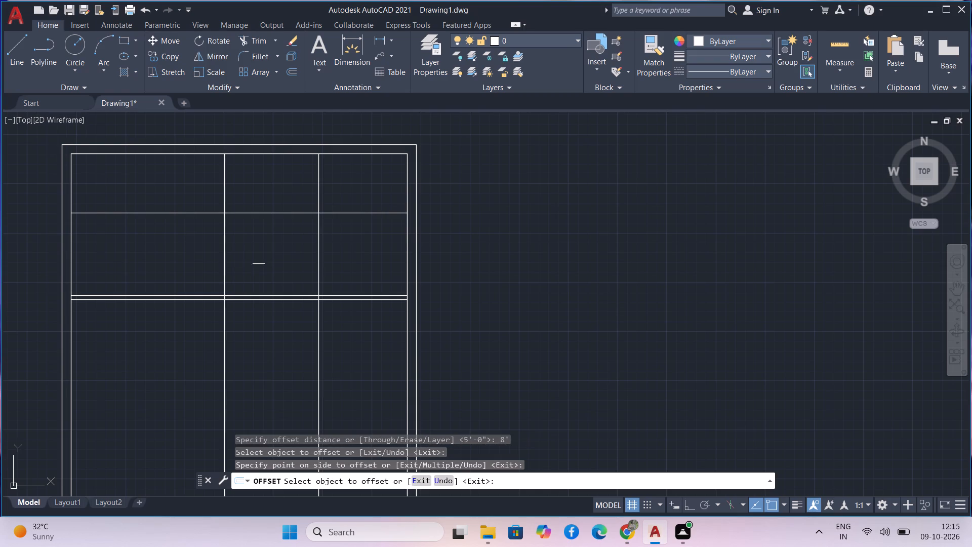
Check the width and depth of the plan's upper-right compartment with a quick measurement.
middle_click_drag(371, 258, 361, 259)
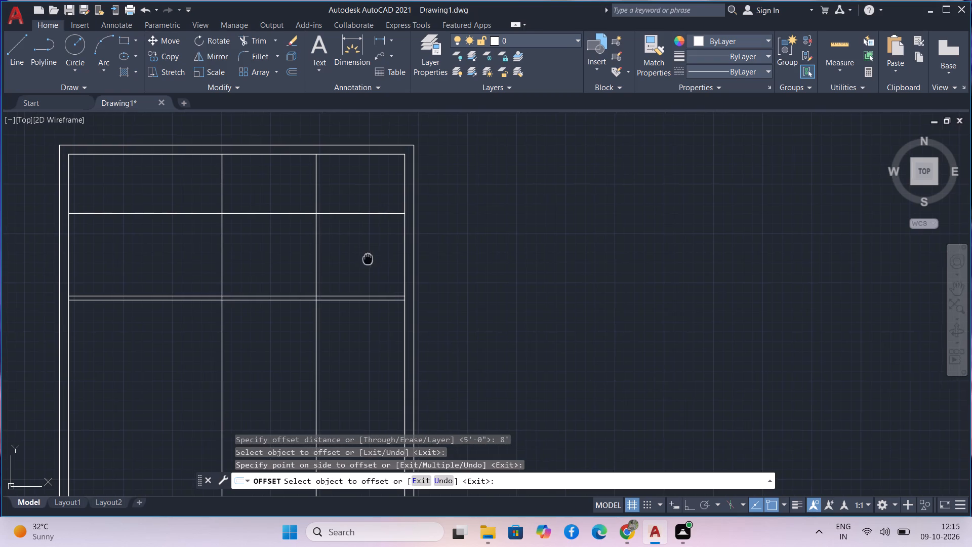
middle_click_drag(361, 259, 263, 261)
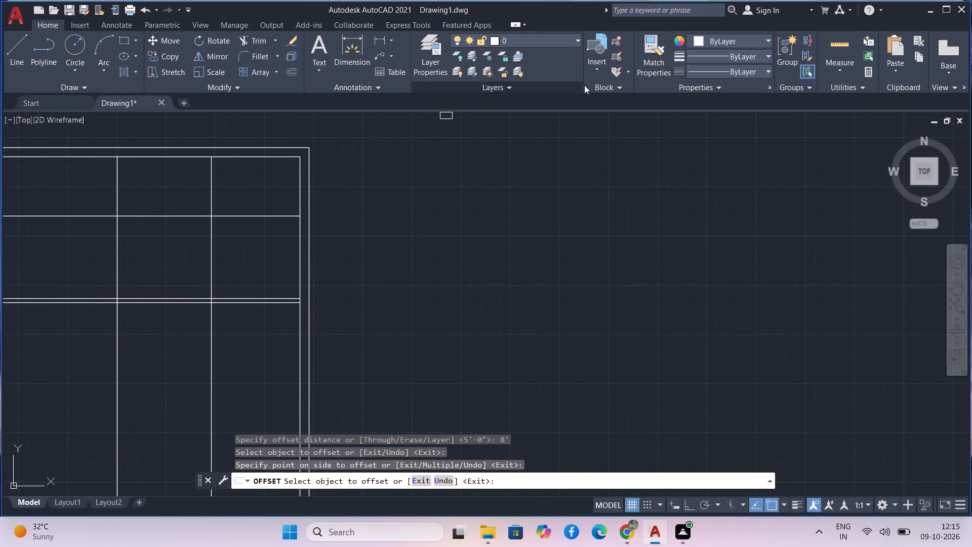
left_click(839, 40)
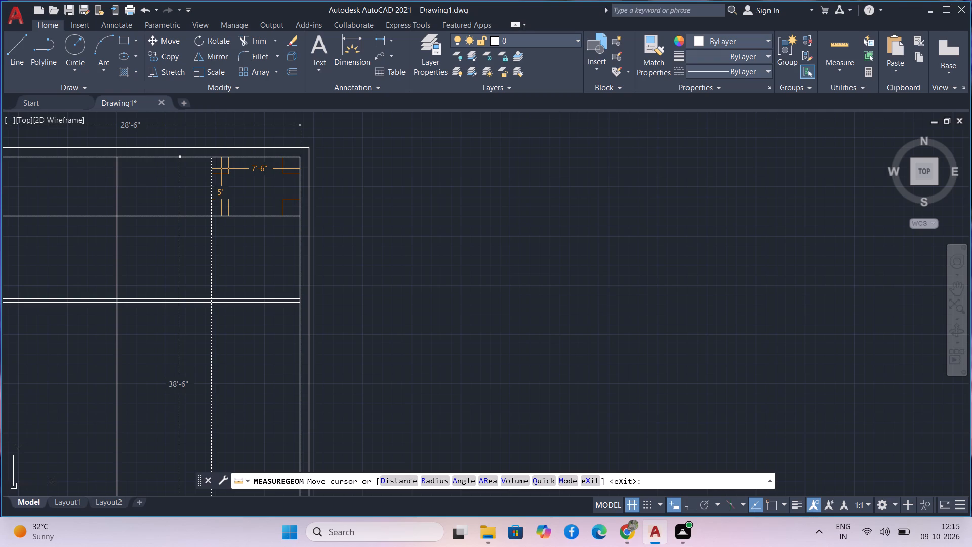
scroll(226, 172, "down", 2)
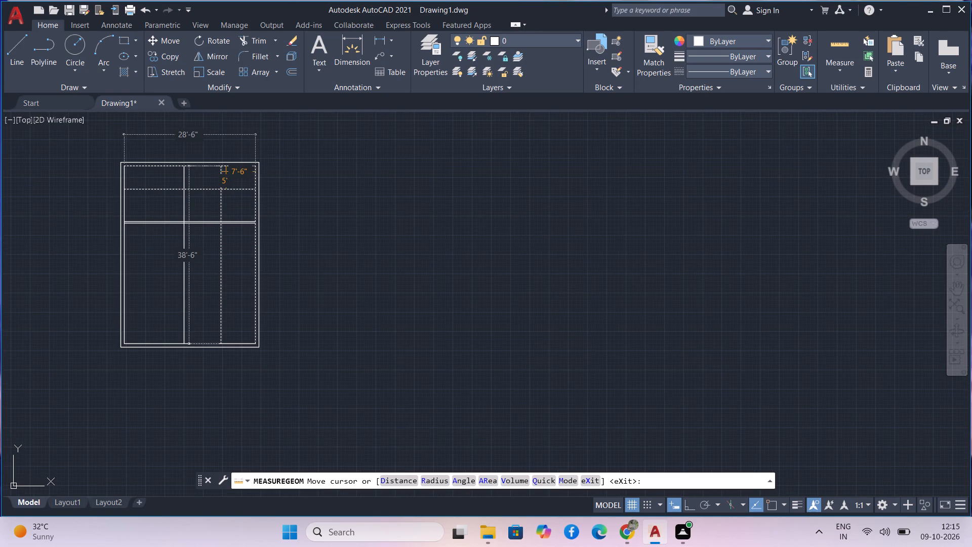
middle_click_drag(226, 172, 202, 217)
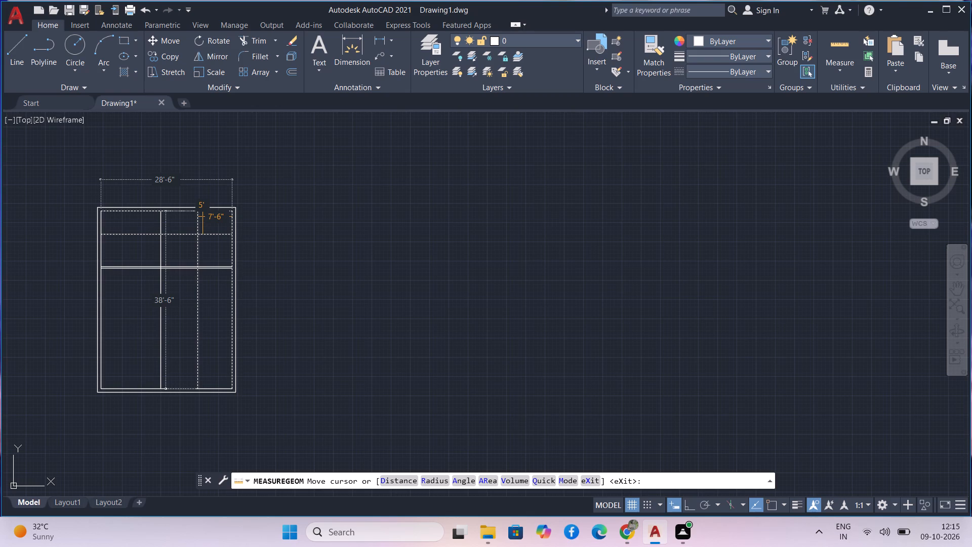
key("Escape")
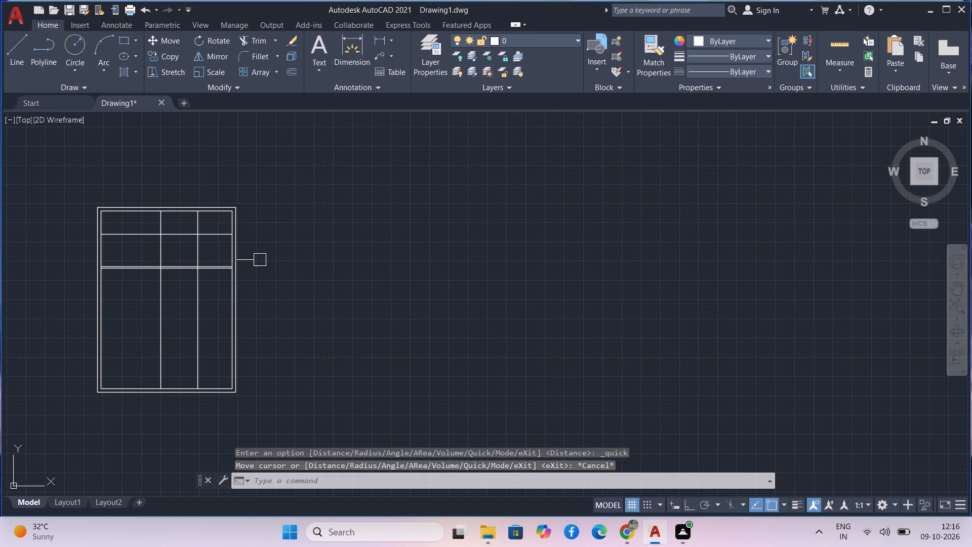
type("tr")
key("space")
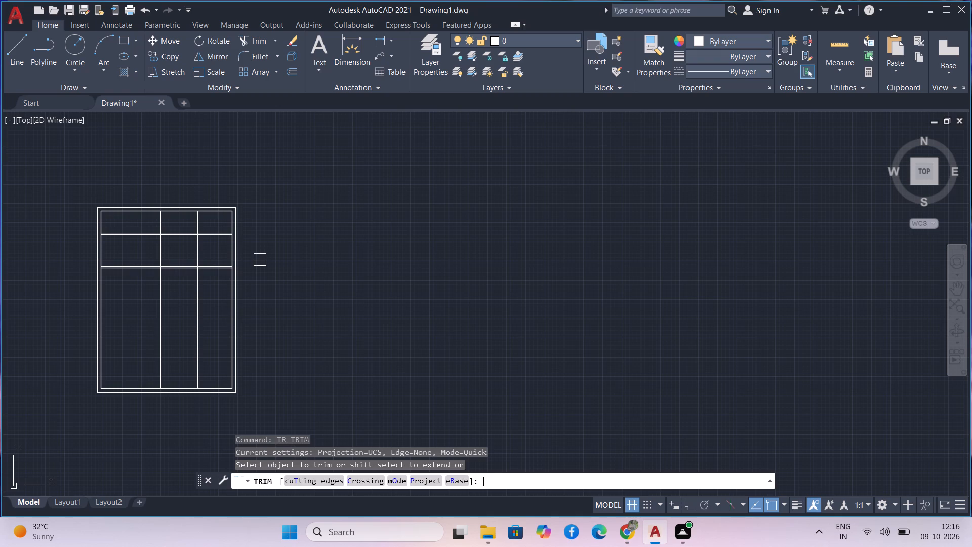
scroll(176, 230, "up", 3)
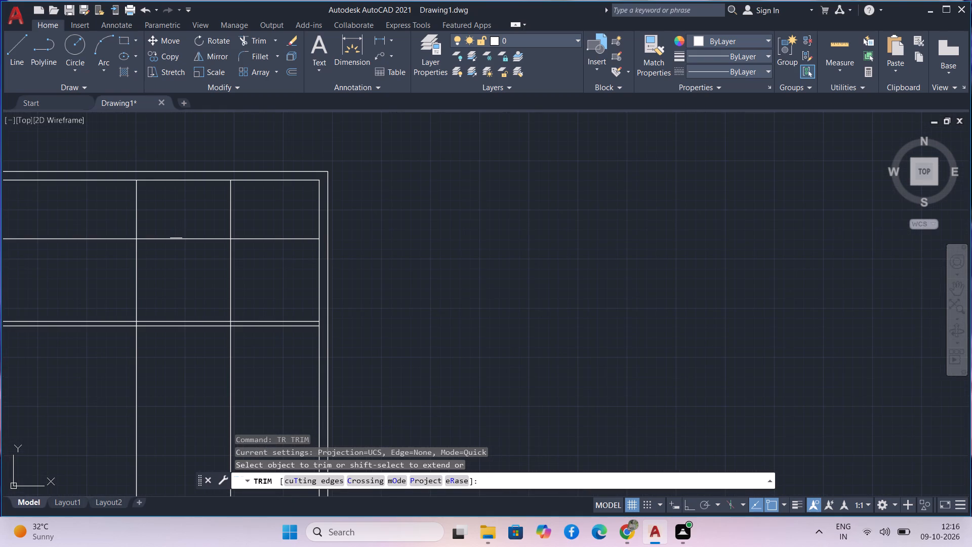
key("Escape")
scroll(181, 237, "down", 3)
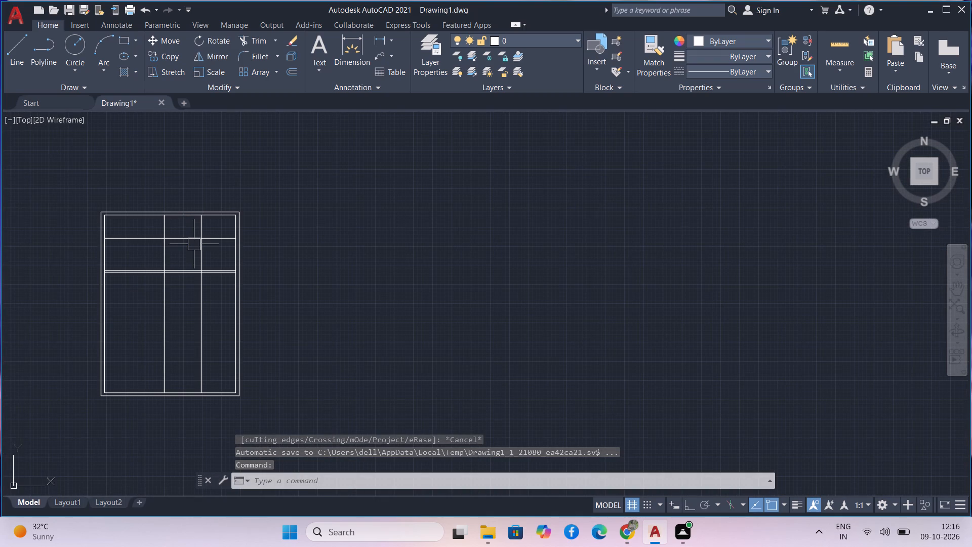
Trim the upper horizontal division line between the two vertical division lines.
type("tr")
key("space")
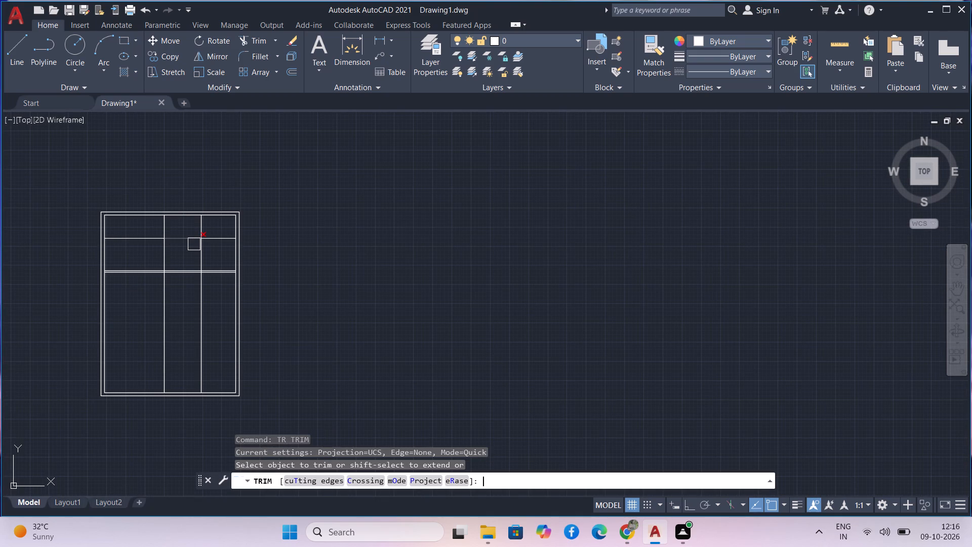
scroll(187, 237, "up", 2)
left_click_drag(179, 238, 105, 209)
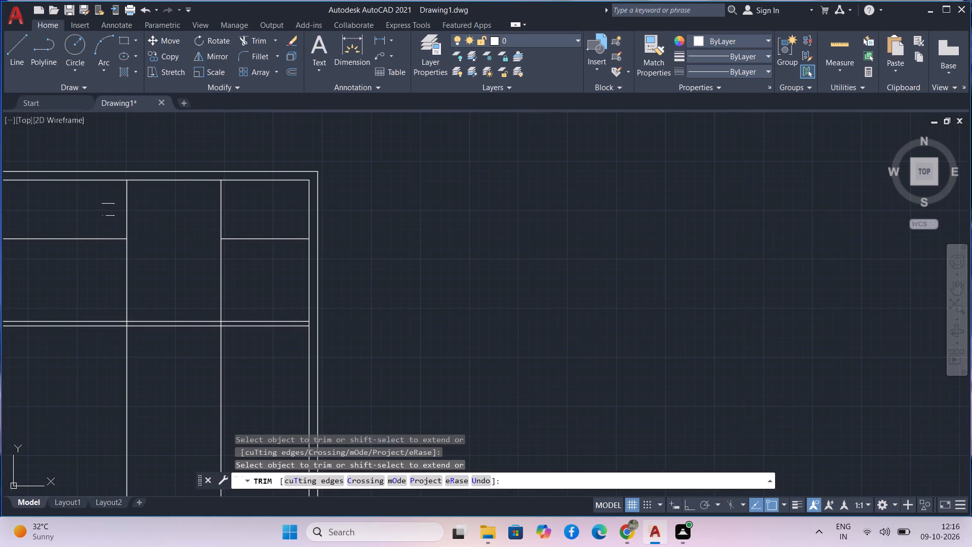
Trim away the remaining upper horizontal division pieces and both vertical division lines above the double-line partition wall.
left_click_drag(105, 209, 95, 243)
left_click_drag(100, 214, 118, 220)
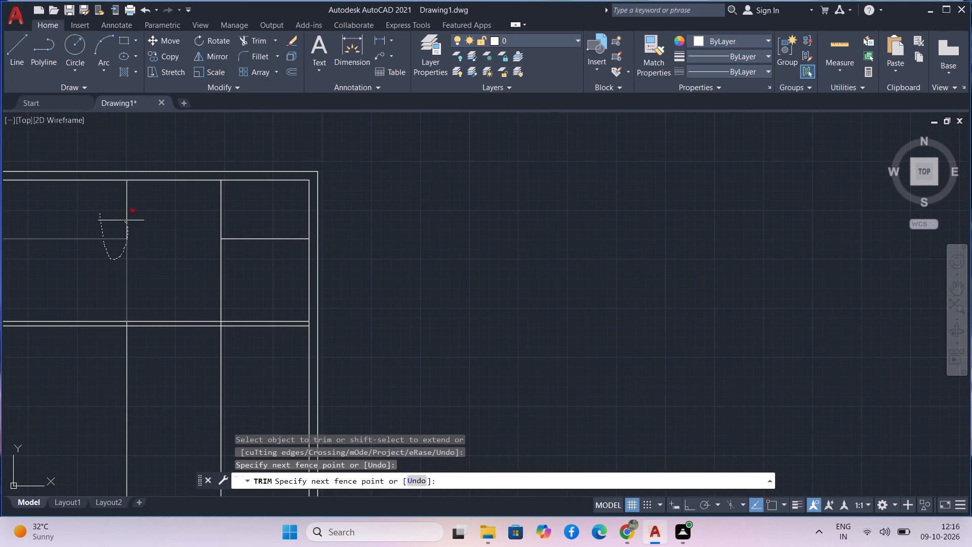
left_click_drag(118, 220, 218, 223)
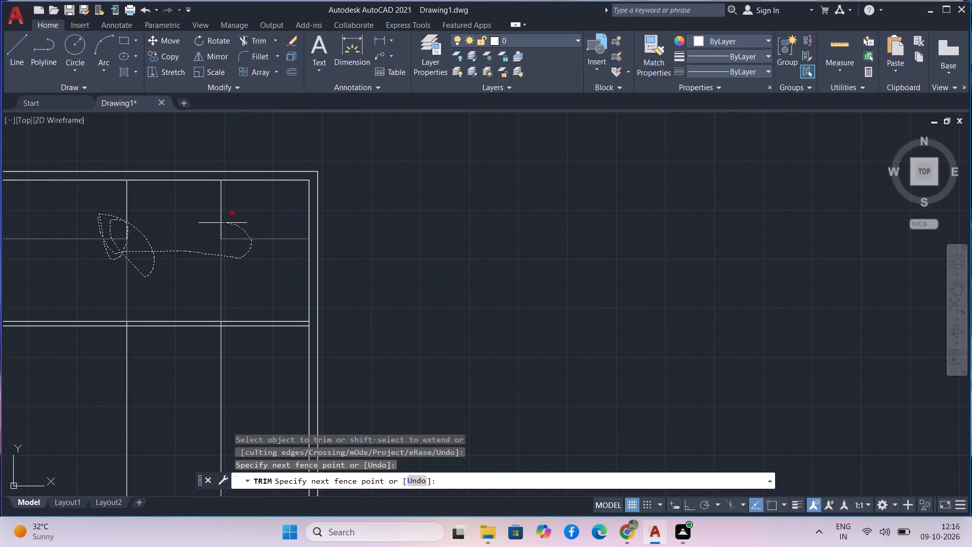
left_click_drag(218, 223, 192, 224)
middle_click_drag(152, 278, 188, 269)
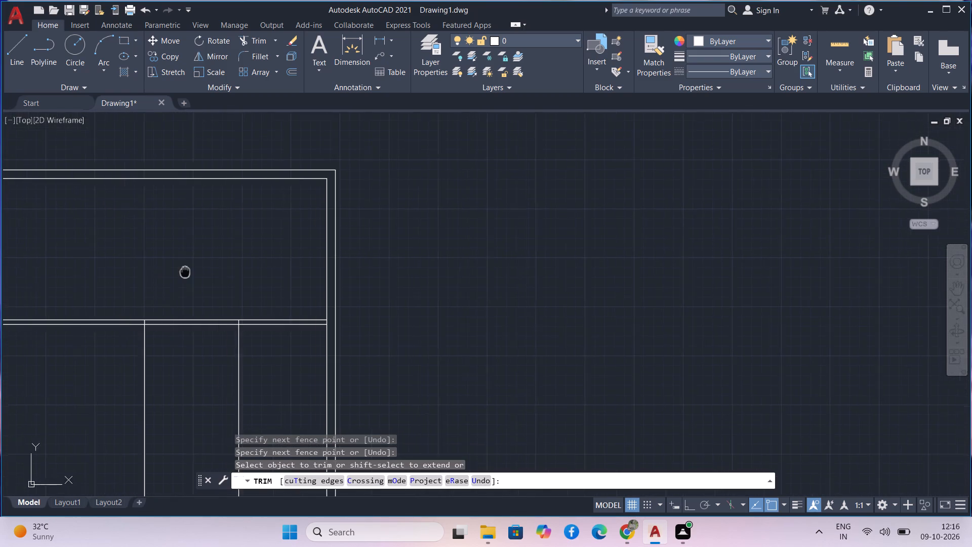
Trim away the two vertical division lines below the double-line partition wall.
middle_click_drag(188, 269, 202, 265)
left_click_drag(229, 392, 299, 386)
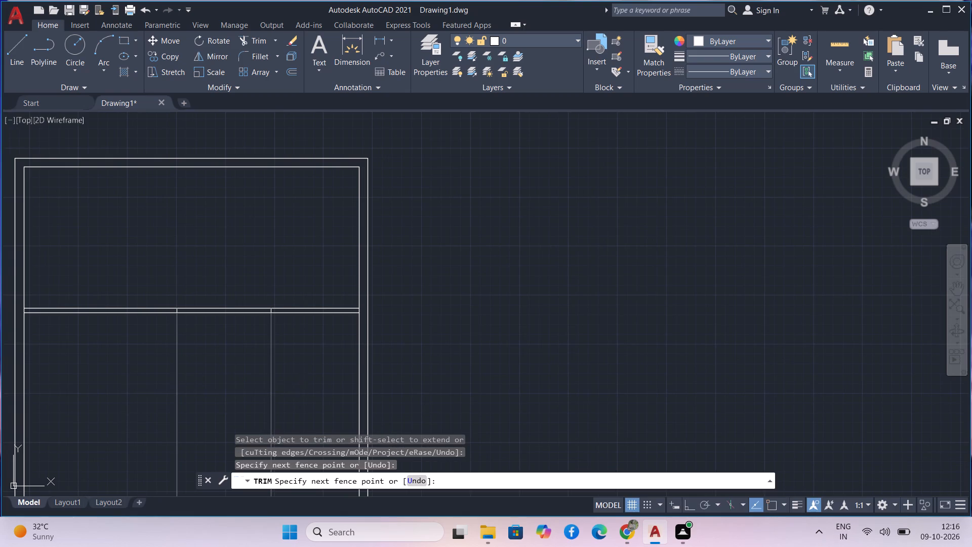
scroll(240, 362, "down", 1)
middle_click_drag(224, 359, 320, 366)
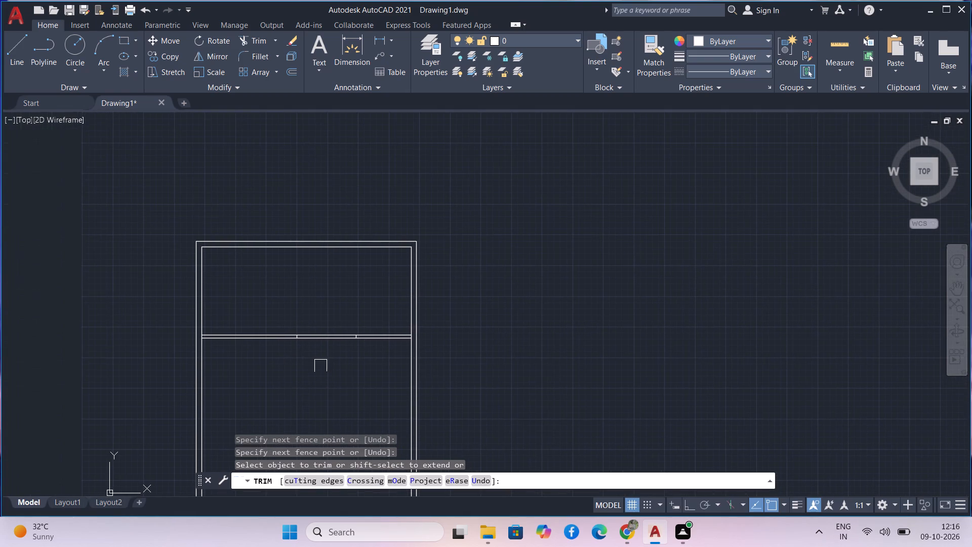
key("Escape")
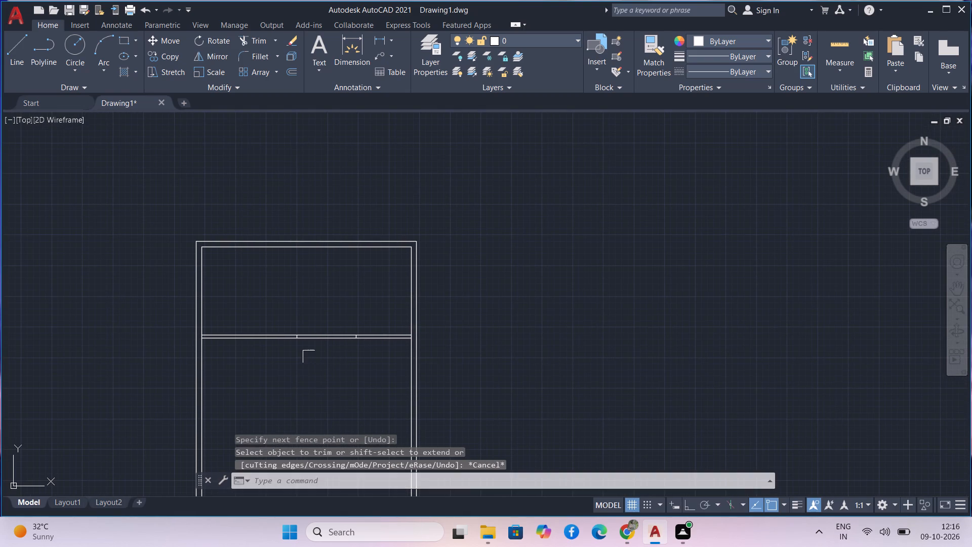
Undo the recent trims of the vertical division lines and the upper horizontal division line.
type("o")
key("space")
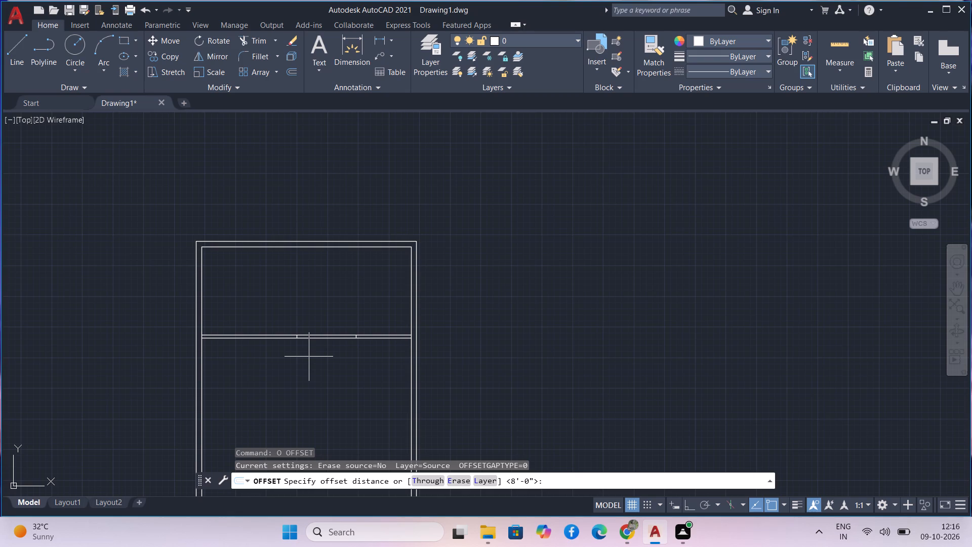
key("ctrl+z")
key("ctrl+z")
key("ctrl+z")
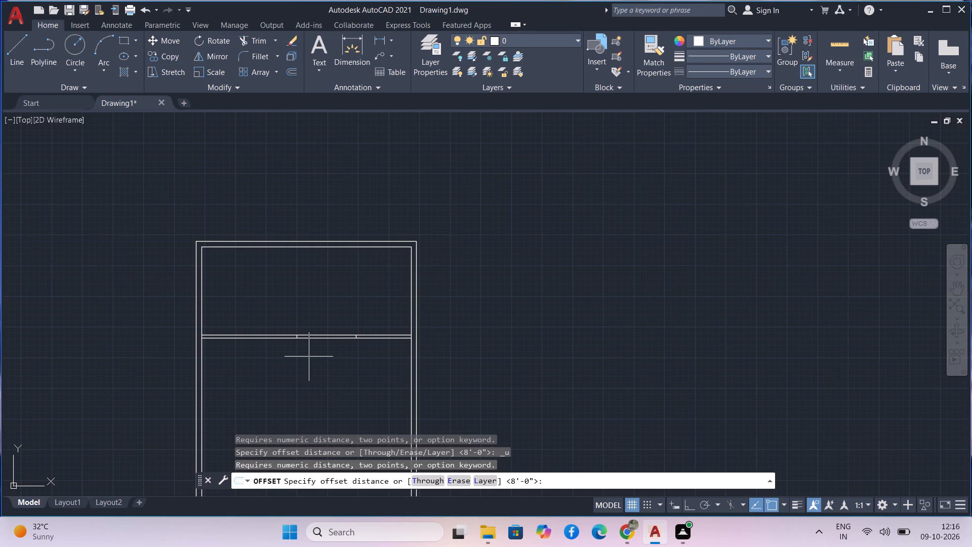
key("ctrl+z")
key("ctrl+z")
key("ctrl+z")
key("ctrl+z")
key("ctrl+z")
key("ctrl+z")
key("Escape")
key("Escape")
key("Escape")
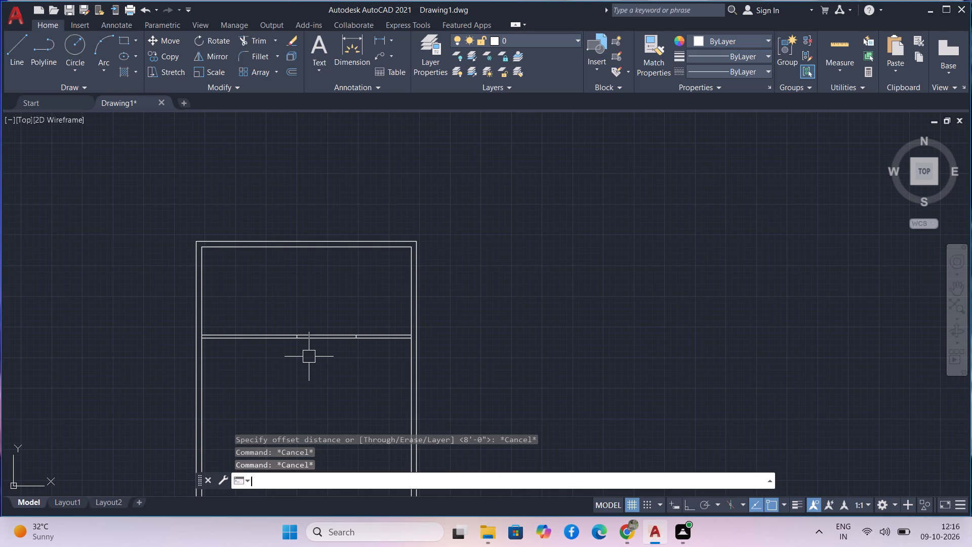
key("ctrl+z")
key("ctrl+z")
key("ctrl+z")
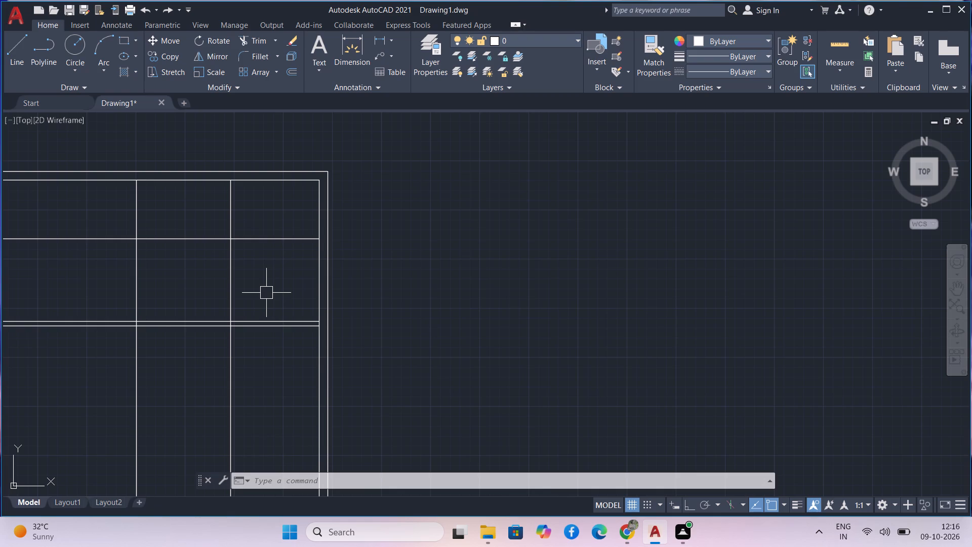
Trim both vertical division lines above the double-line partition wall, up to the inner top wall line.
left_click(266, 293)
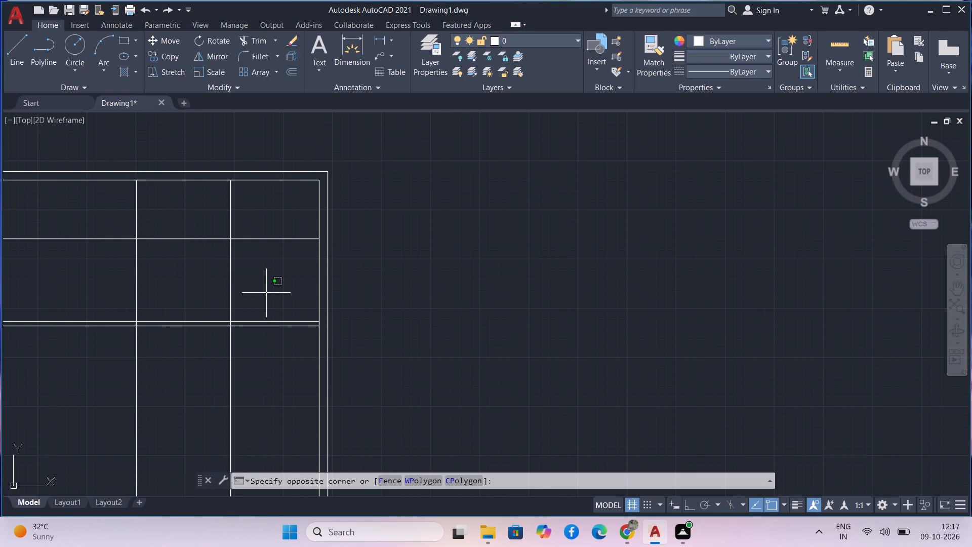
key("Escape")
type("tr")
key("space")
left_click_drag(267, 293, 232, 291)
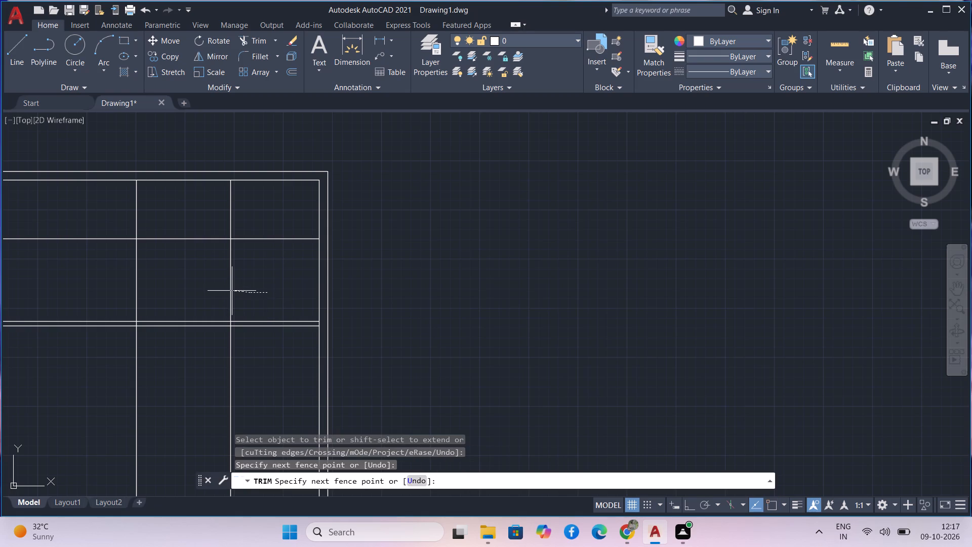
left_click_drag(232, 291, 224, 290)
left_click_drag(256, 227, 204, 221)
left_click(204, 221)
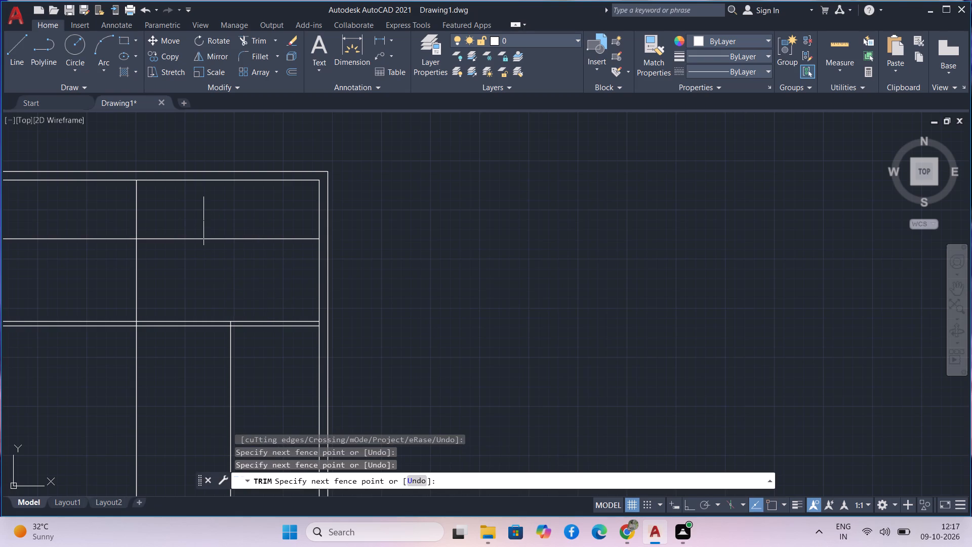
left_click_drag(195, 220, 126, 218)
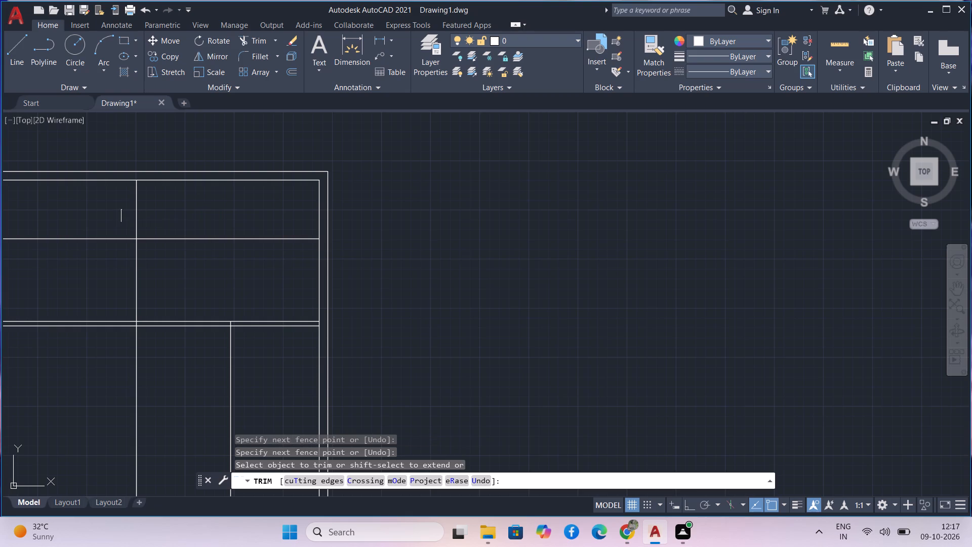
left_click(134, 215)
left_click(135, 277)
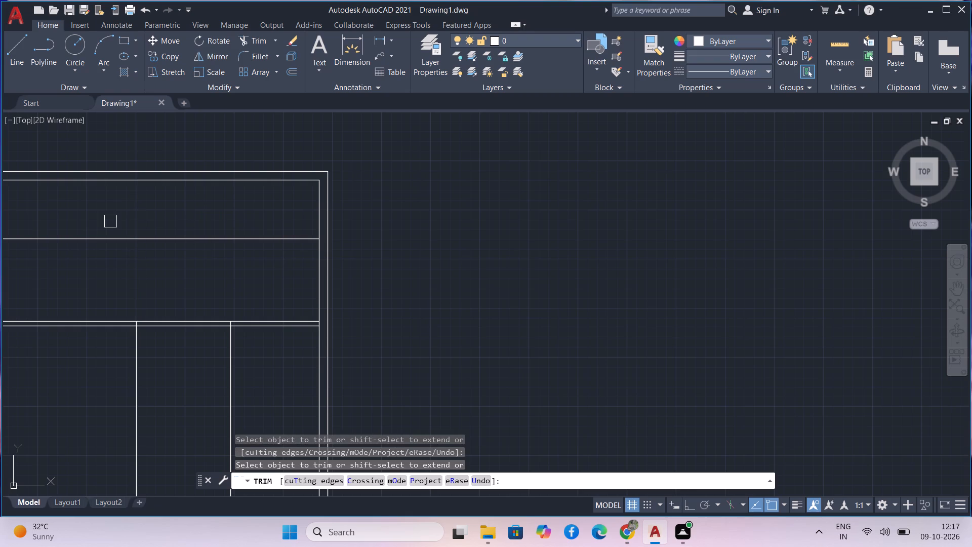
key("Escape")
Offset the inner line of the top outer wall 14' downward into the plan.
type("o")
key("space")
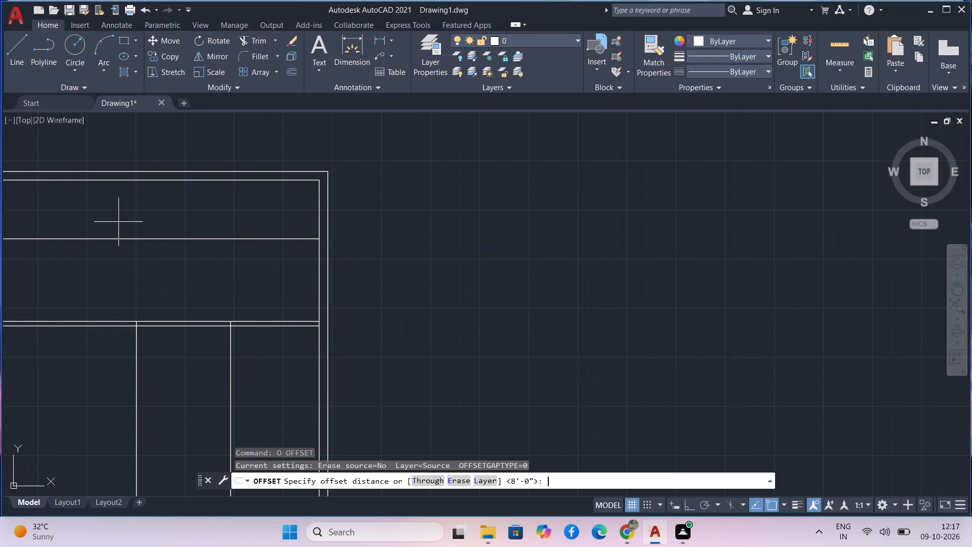
type("14")
key("BackSpace")
key("BackSpace")
key("BackSpace")
type("o")
key("space")
type("14'")
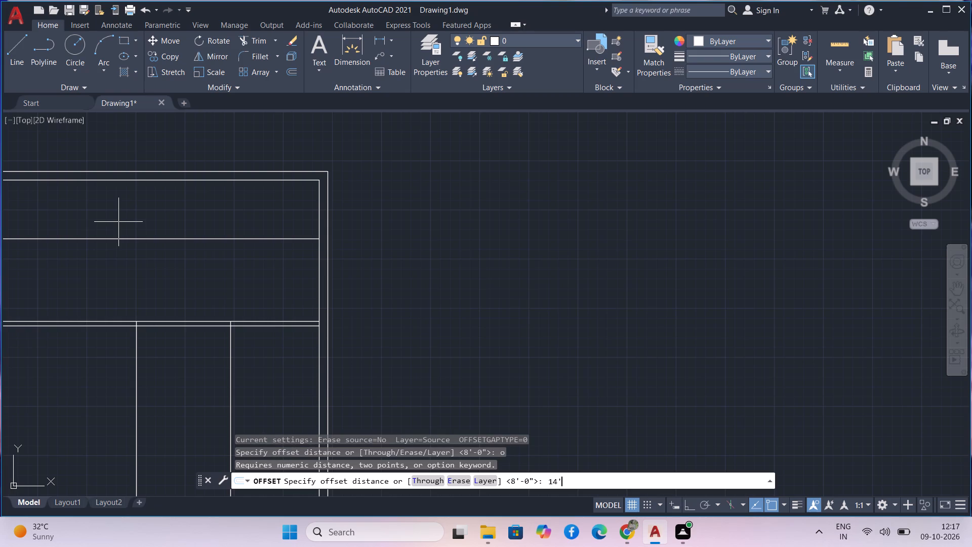
key("Return")
scroll(118, 222, "down", 1)
middle_click_drag(118, 222, 272, 245)
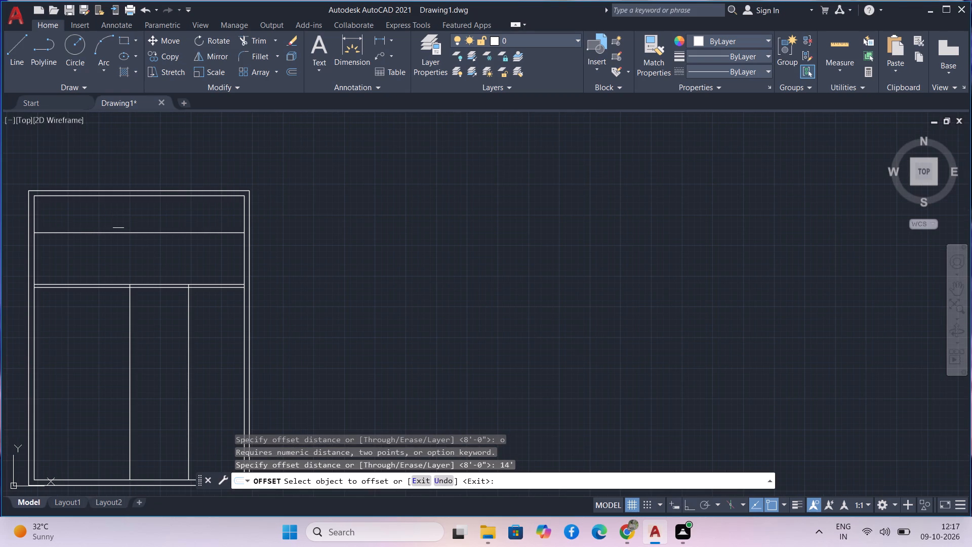
middle_click_drag(272, 245, 297, 257)
middle_click_drag(200, 254, 238, 264)
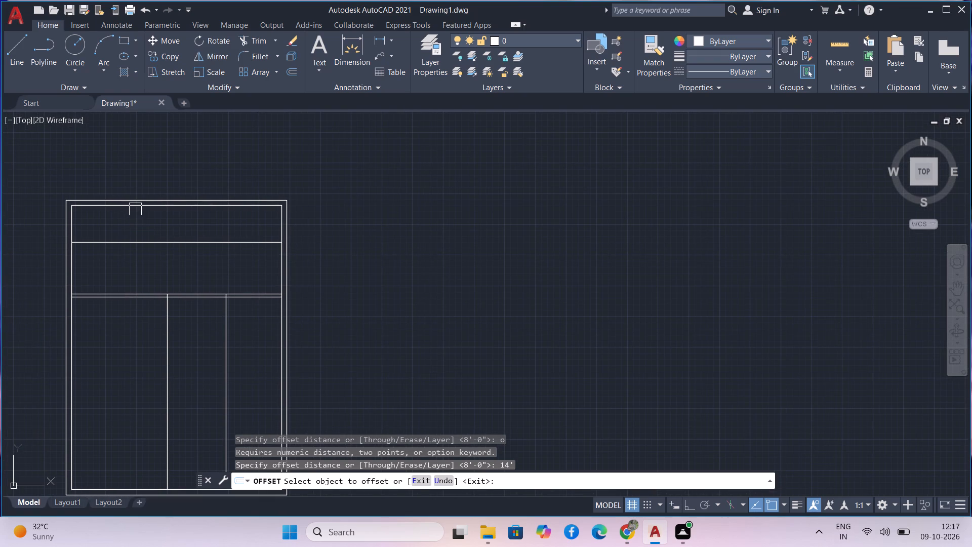
left_click(135, 209)
left_click(129, 236)
key("Escape")
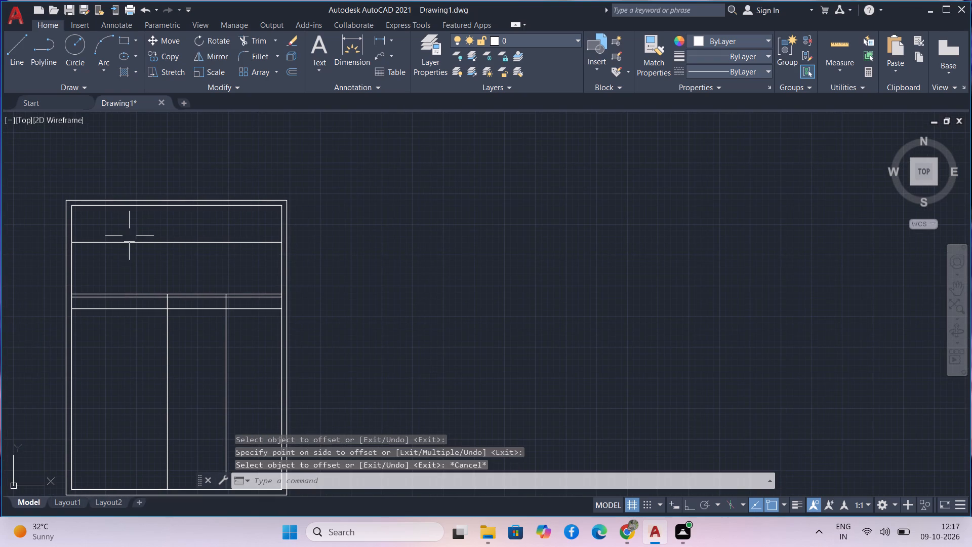
Trim away all pieces of the old double-line partition wall just above the 14' offset line.
type("tr")
key("space")
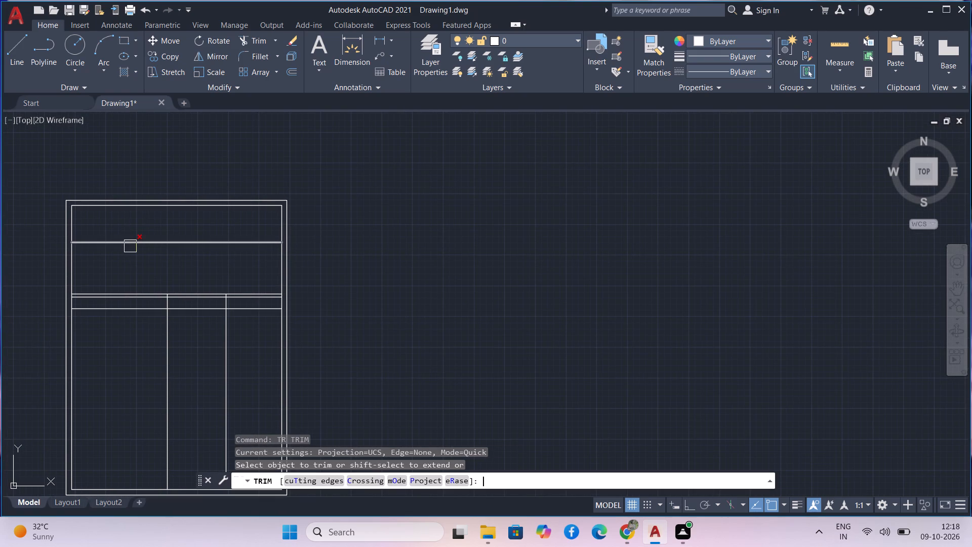
scroll(135, 300, "up", 2)
double_click(136, 287)
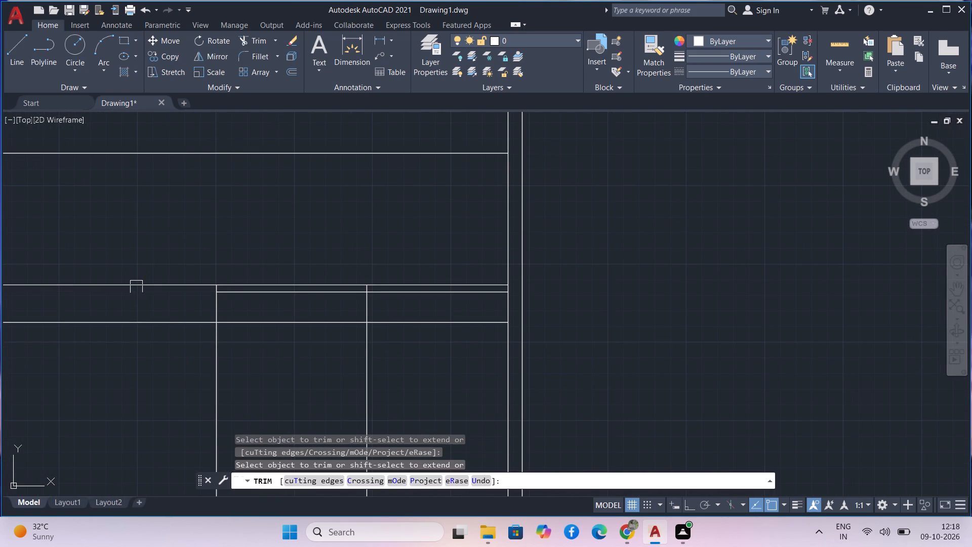
left_click(137, 285)
left_click_drag(294, 308, 298, 293)
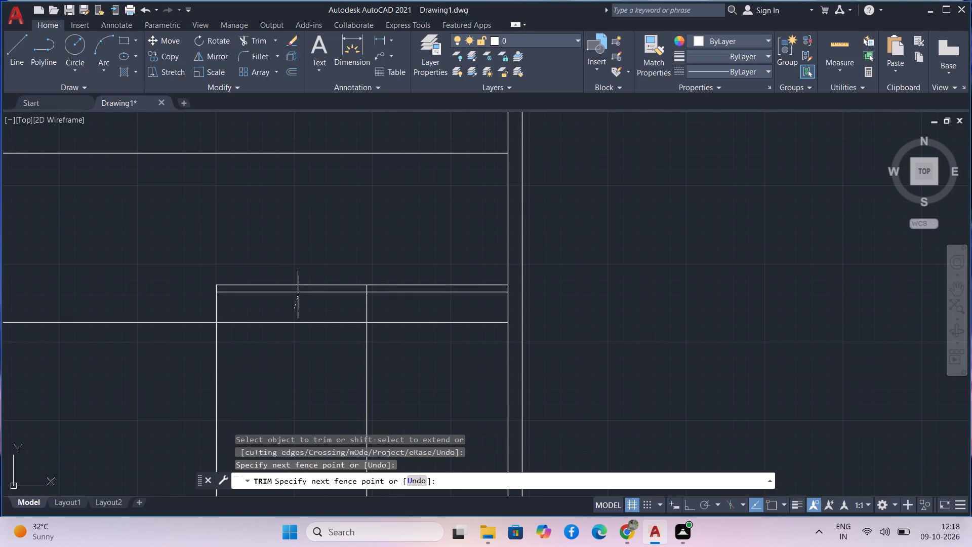
left_click_drag(298, 293, 314, 260)
left_click_drag(402, 292, 403, 269)
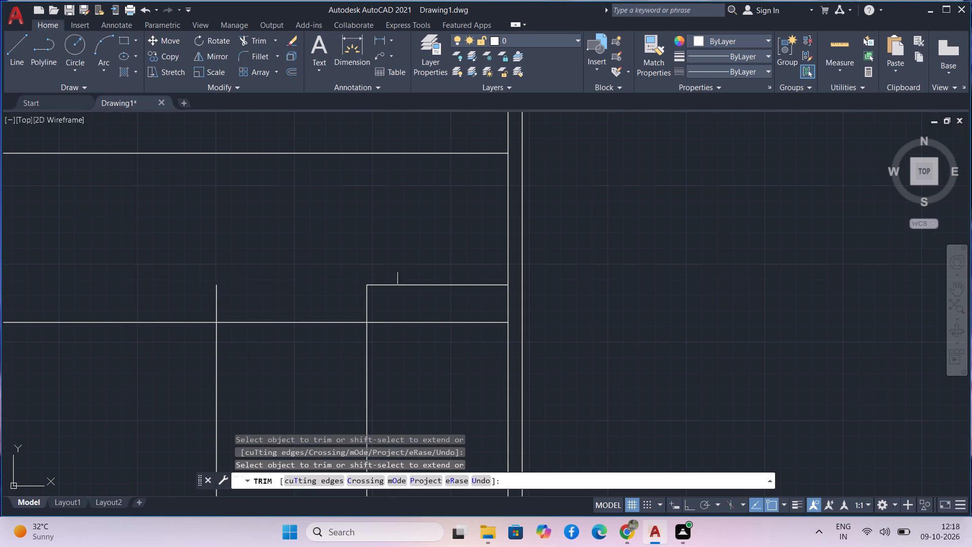
left_click_drag(403, 278, 406, 286)
Trim away both vertical division lines, first above and then below the 14' offset line.
left_click_drag(392, 300, 335, 295)
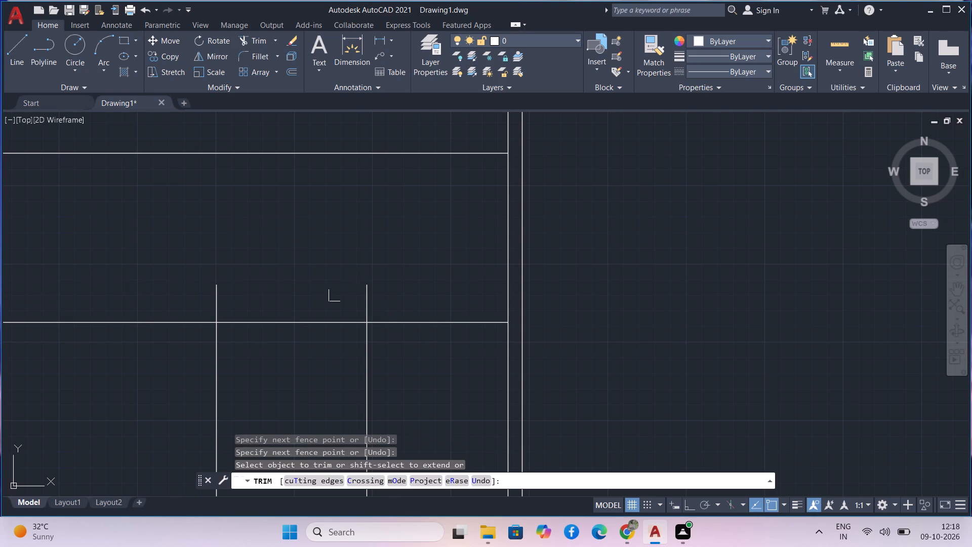
left_click_drag(359, 297, 380, 299)
left_click_drag(294, 289, 247, 294)
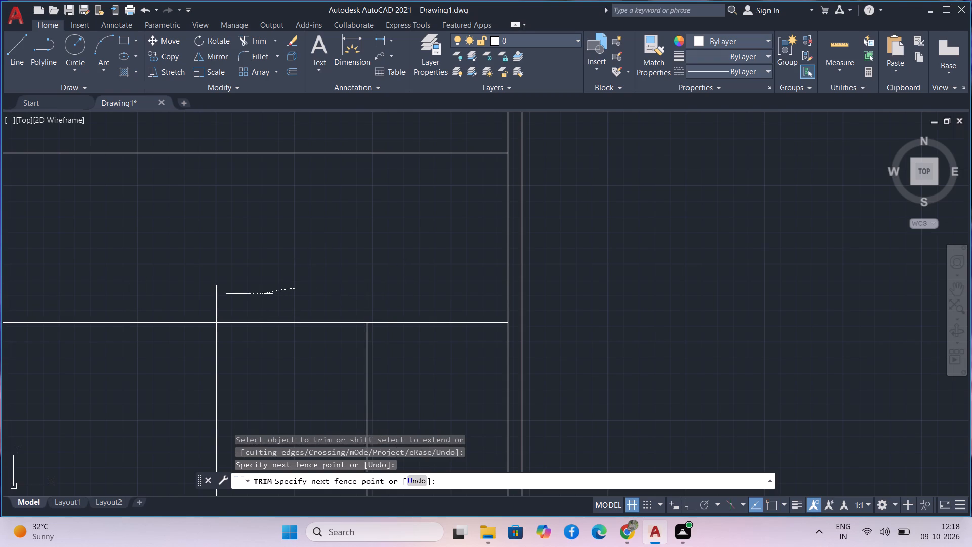
left_click_drag(247, 294, 199, 293)
left_click_drag(188, 348, 391, 398)
Remove the upper horizontal division line between the top wall and the 14' offset line using Trim.
scroll(372, 388, "down", 2)
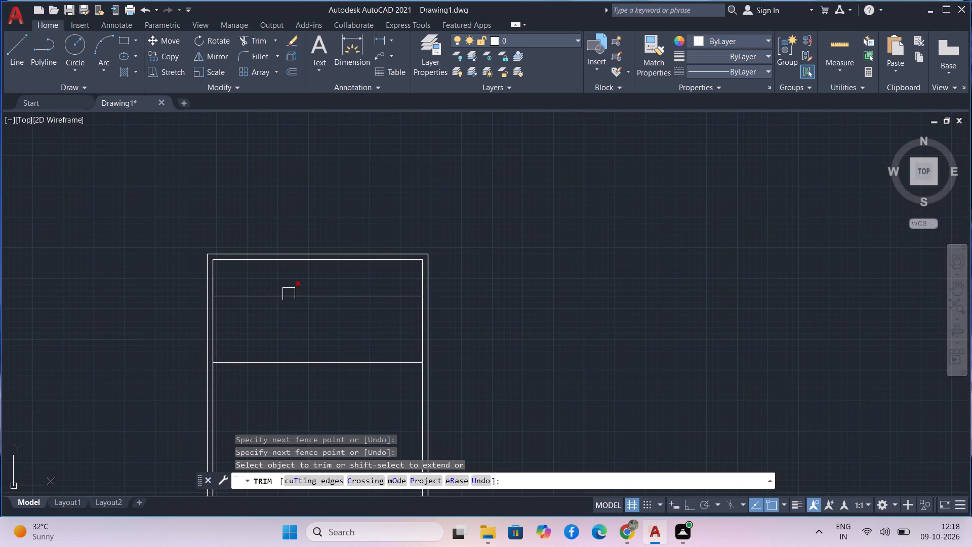
middle_click_drag(299, 324, 307, 343)
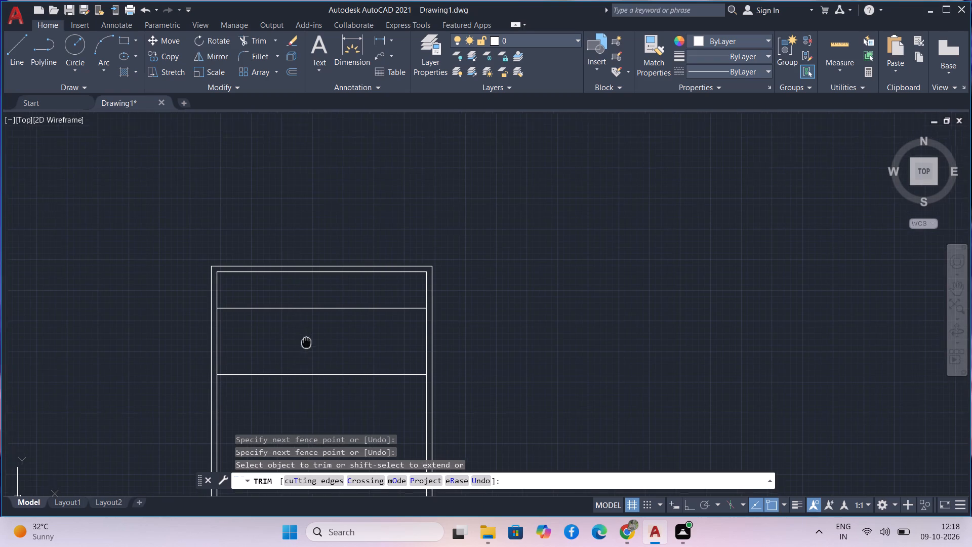
middle_click_drag(307, 343, 310, 349)
left_click_drag(310, 349, 319, 310)
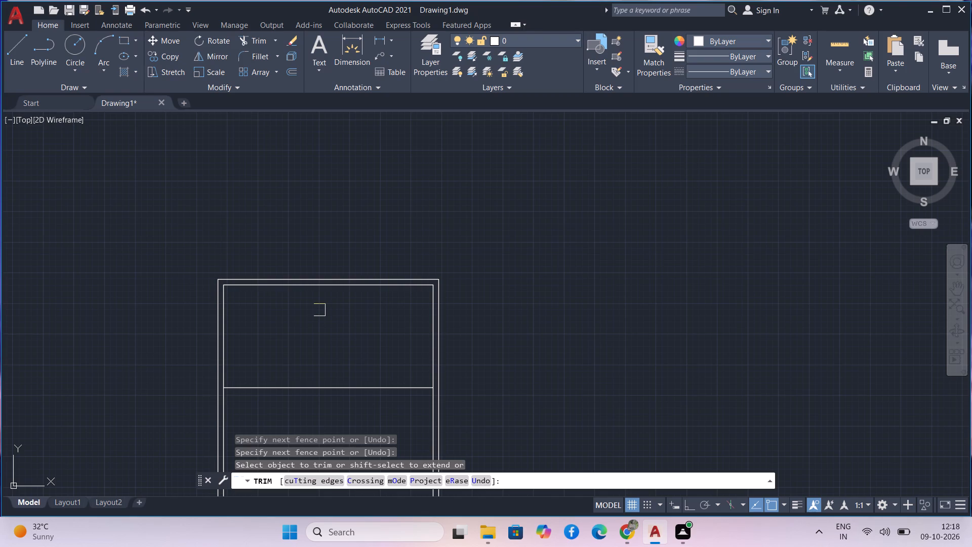
middle_click_drag(314, 318, 306, 310)
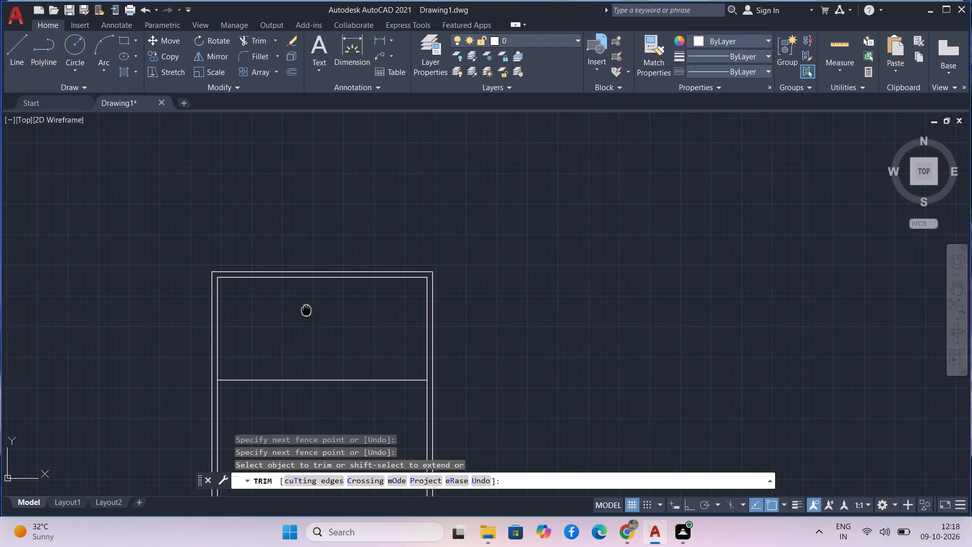
middle_click_drag(306, 310, 307, 318)
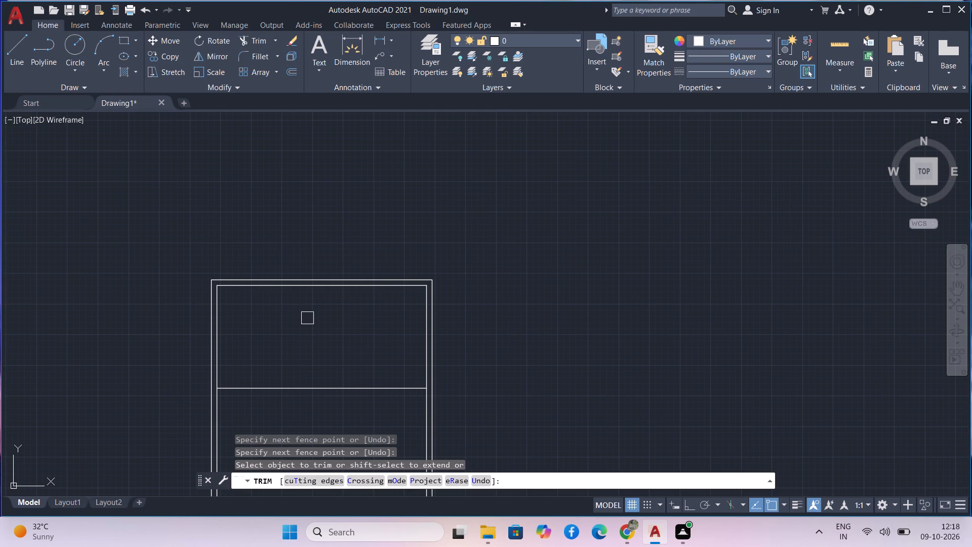
key("Escape")
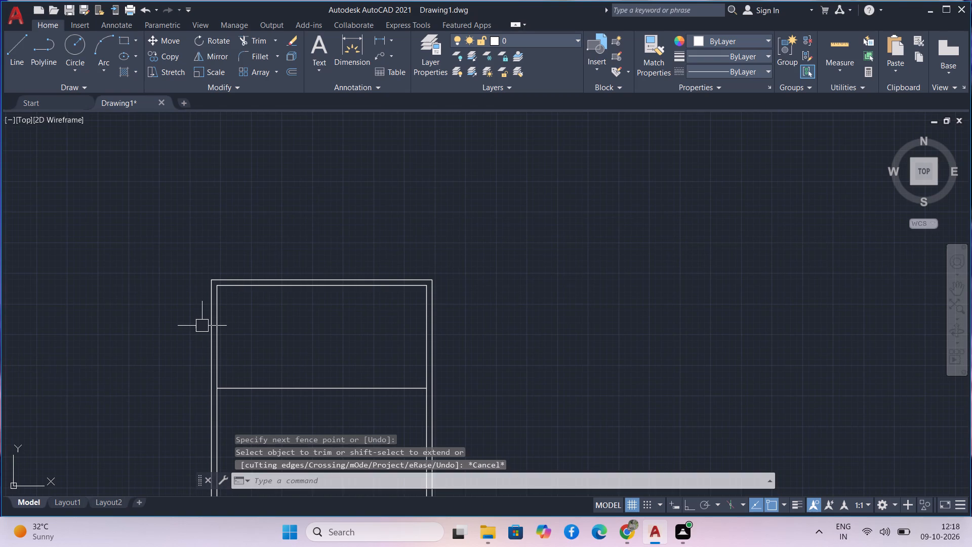
Offset the inner line of the left outer wall 18' to the right.
type("o 18'")
key("Return")
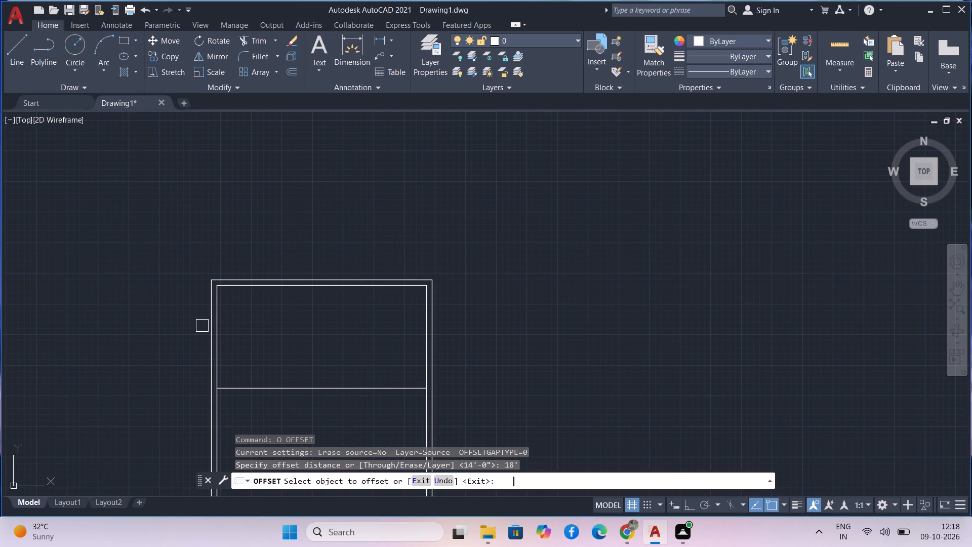
left_click(220, 328)
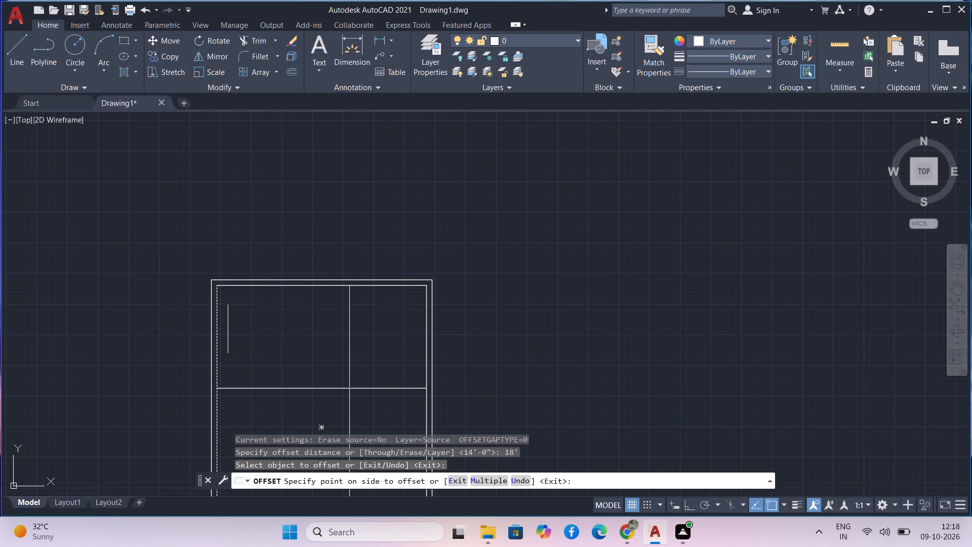
left_click(418, 323)
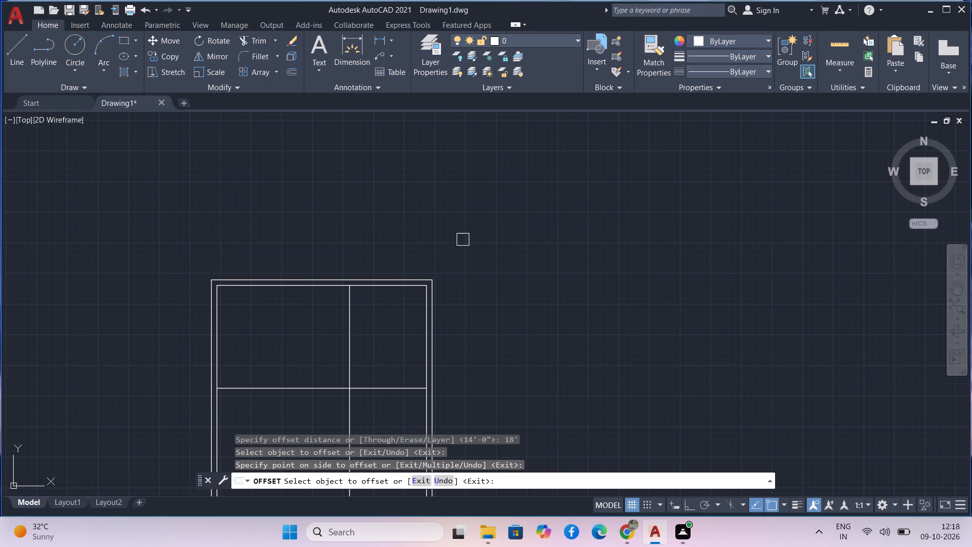
Quick-measure the room enclosed by the 18' and 14' offset lines, the top wall and the right wall.
left_click(834, 50)
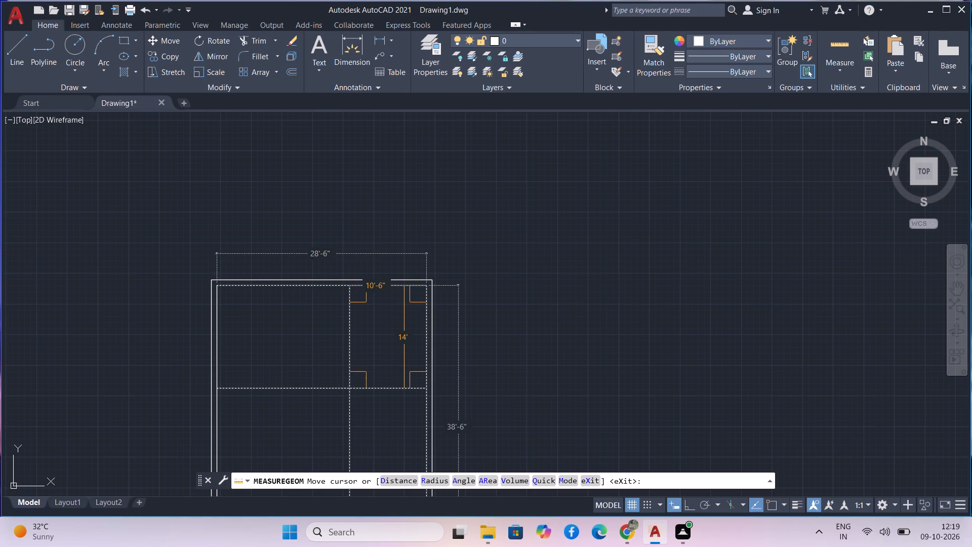
key("Escape")
Offset the 14' horizontal line 4.5" downward and the 18' vertical line 4.5" to the left to form double-line partitions.
middle_click_drag(305, 360, 246, 320)
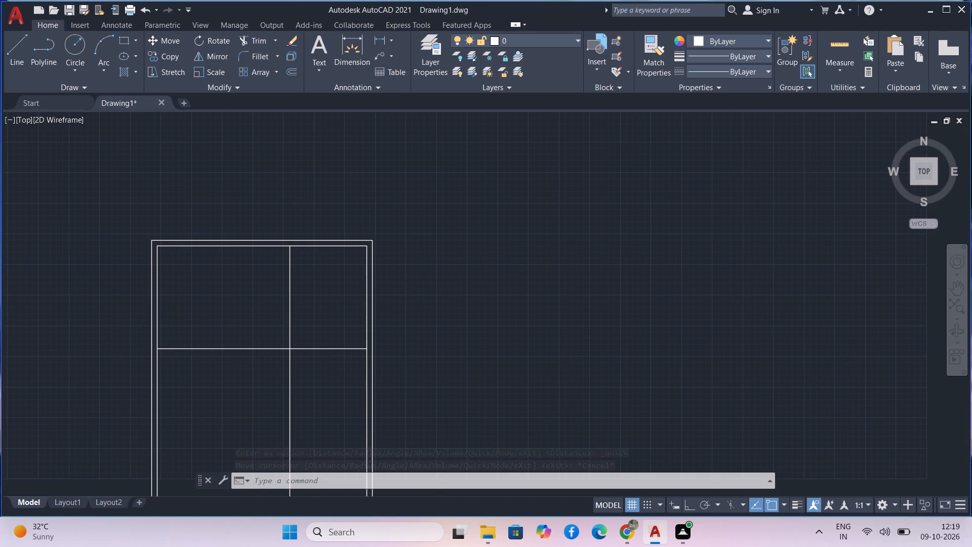
type("o")
key("space")
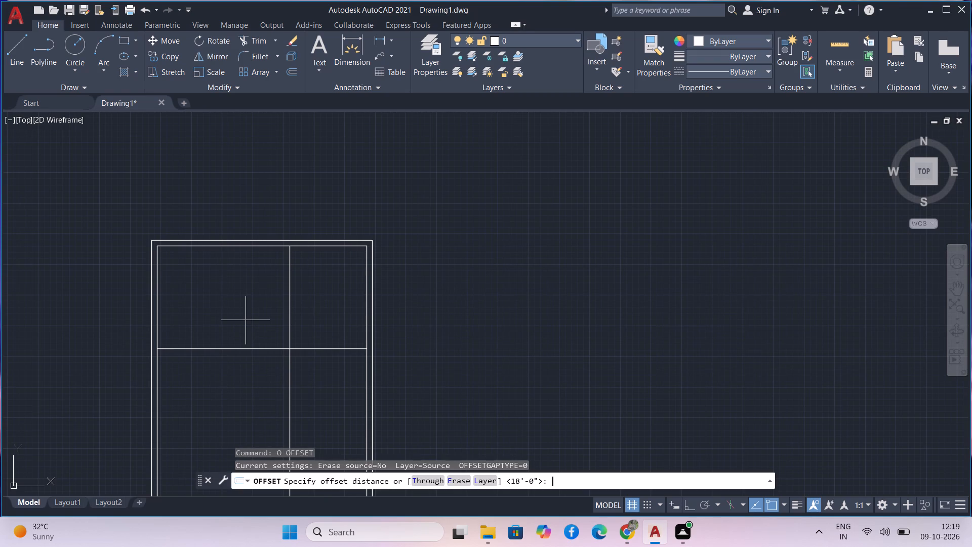
type("4.5")
key("Return")
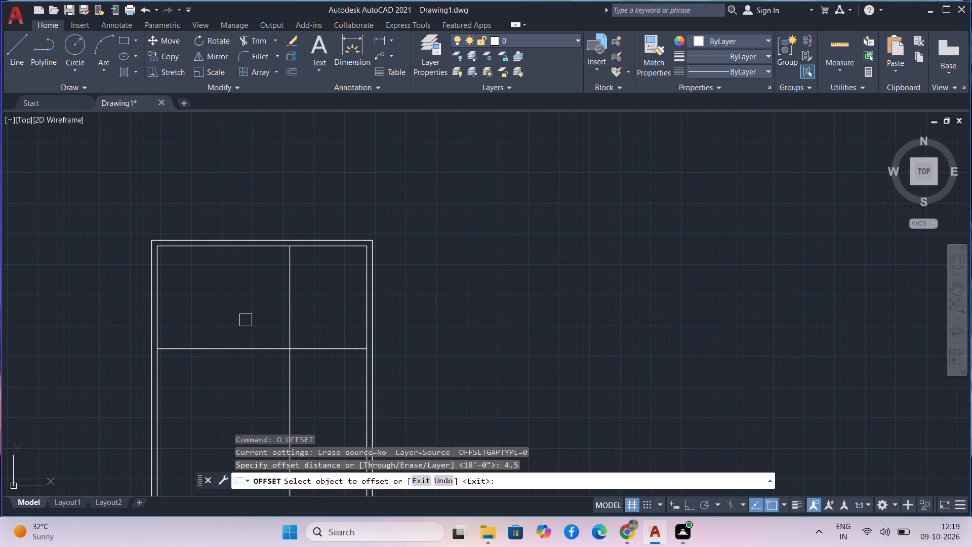
left_click(247, 351)
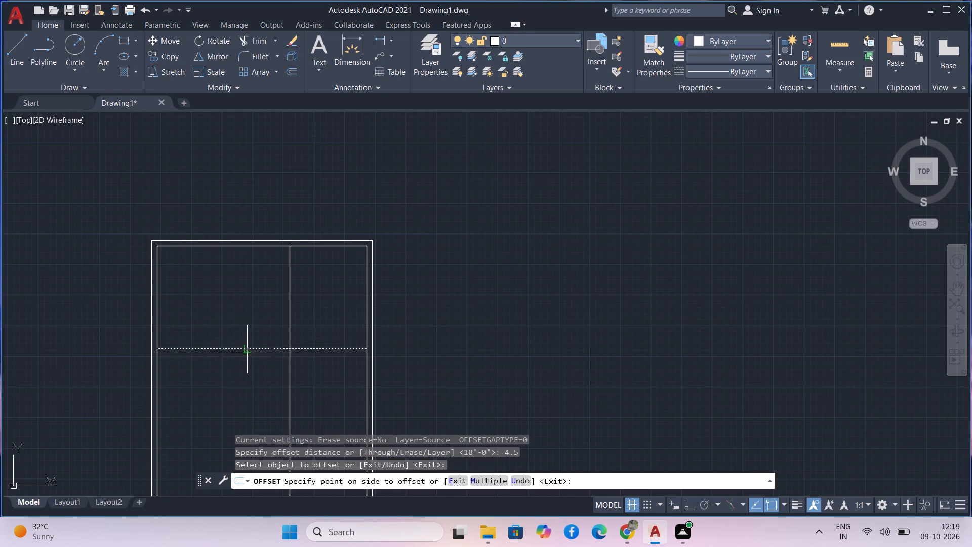
left_click(247, 372)
left_click(285, 326)
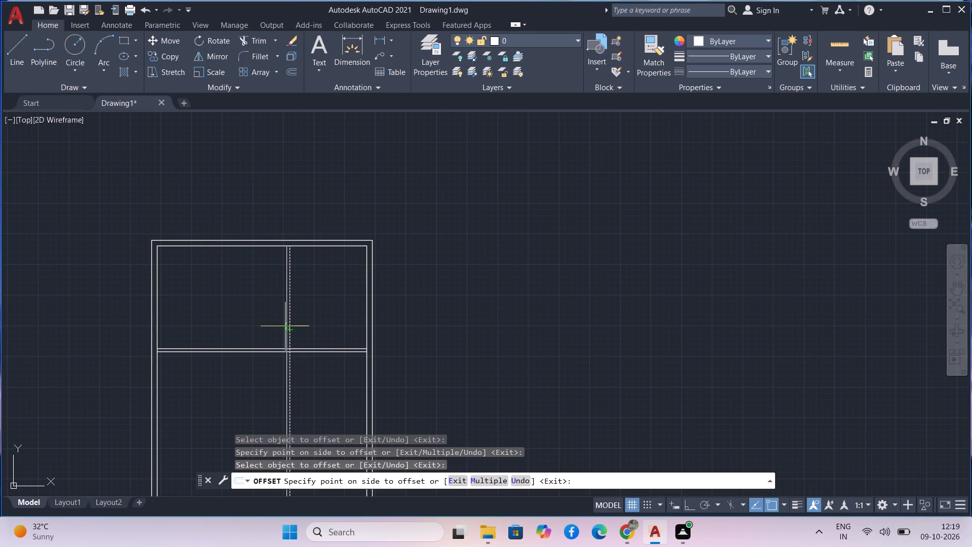
left_click(266, 326)
key("Escape")
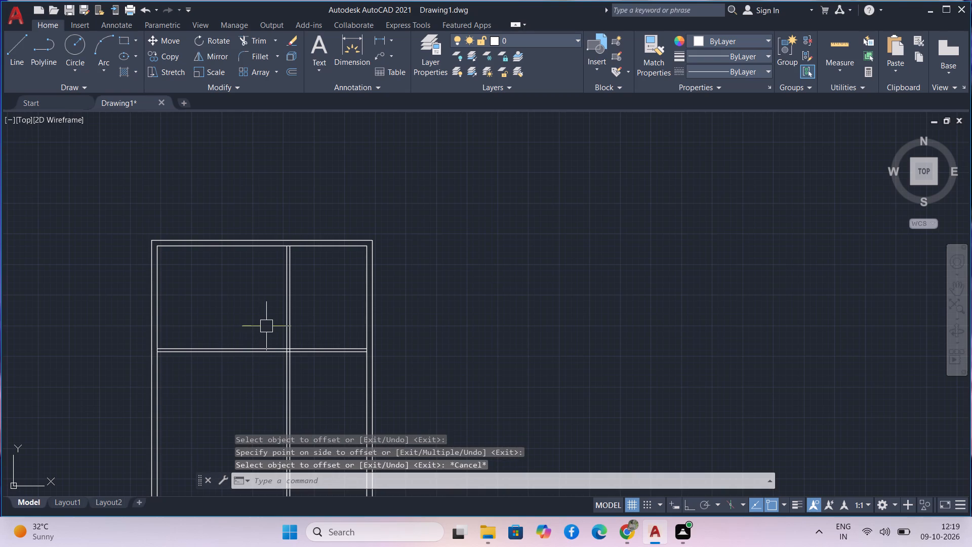
Offset the inner line of the top outer wall 5' downward.
middle_click_drag(266, 326, 251, 307)
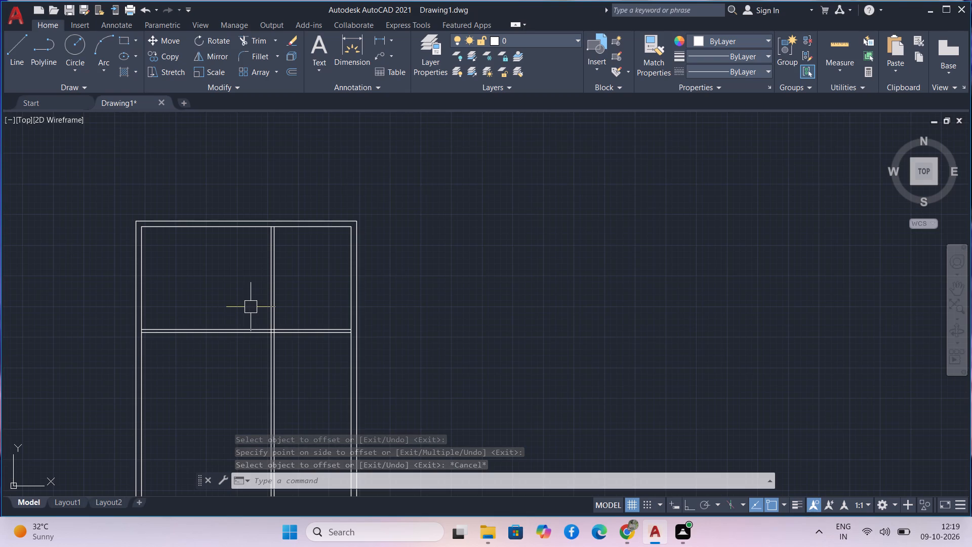
type("o")
key("space")
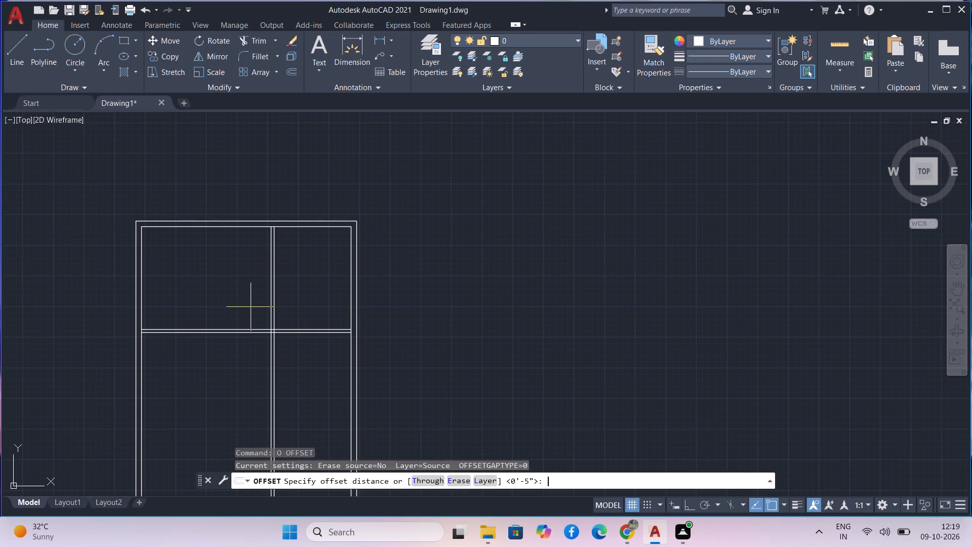
key("5")
key("apostrophe")
key("Return")
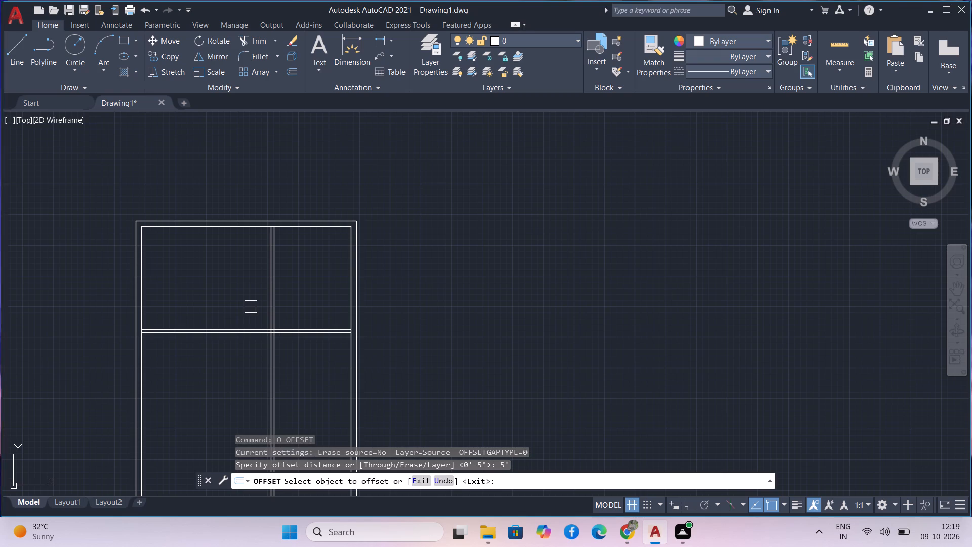
left_click(215, 229)
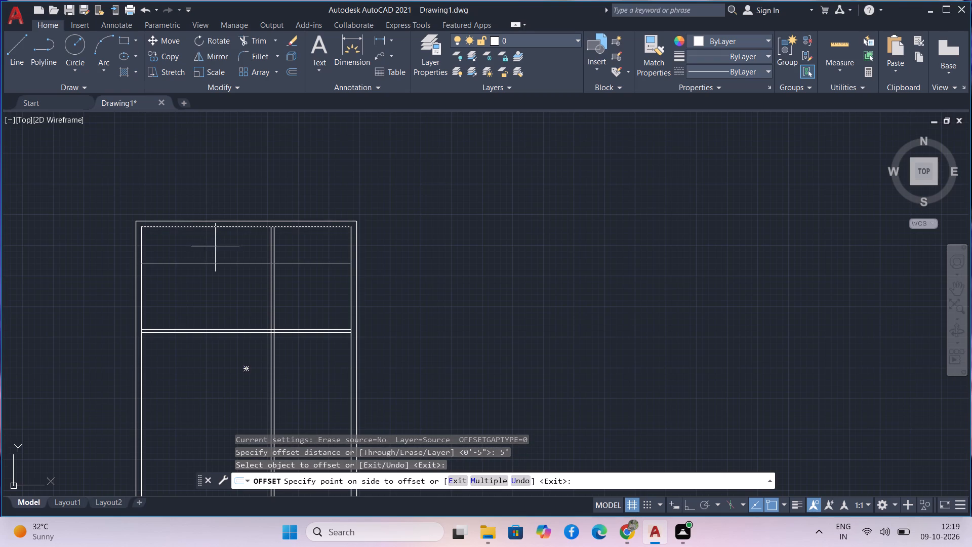
left_click(215, 252)
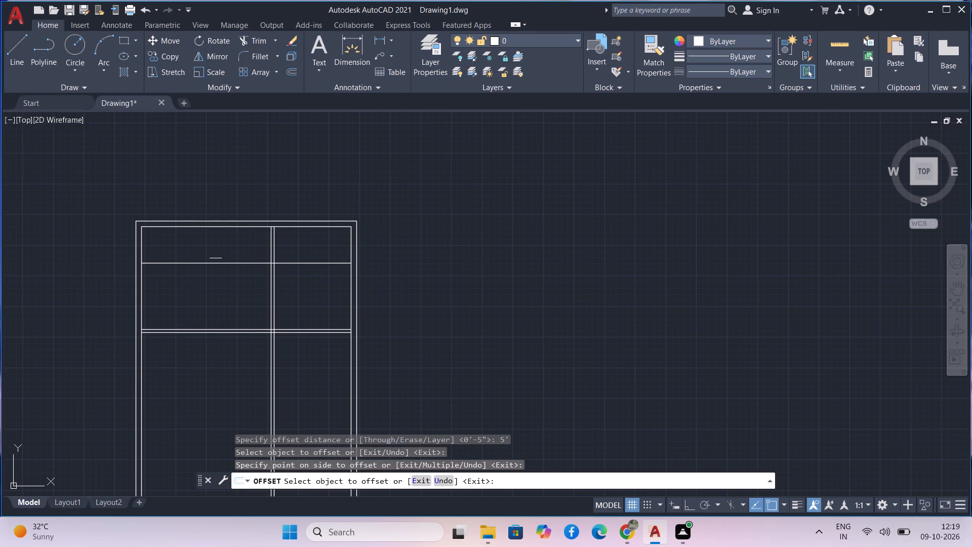
key("Return")
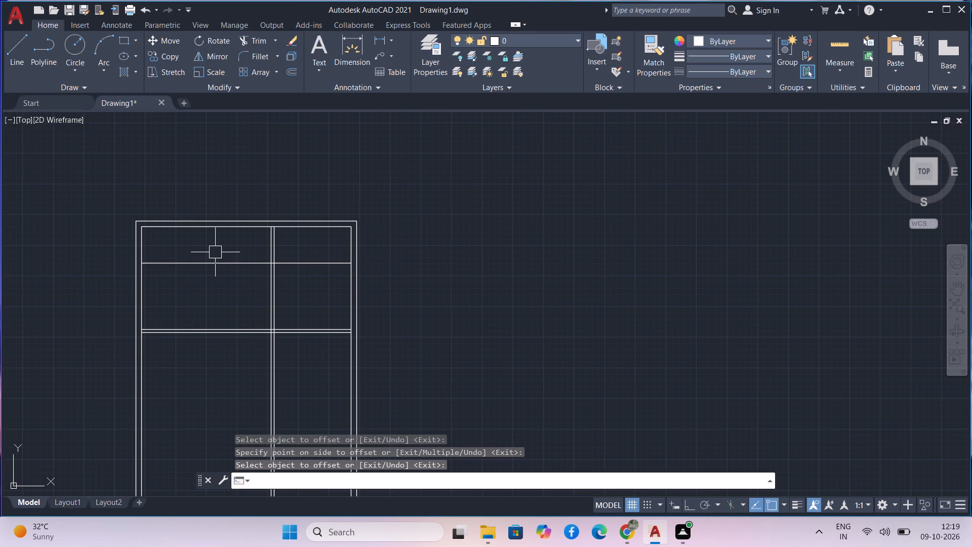
Offset the inner line of the left outer wall 8' to the right.
type("o")
key("space")
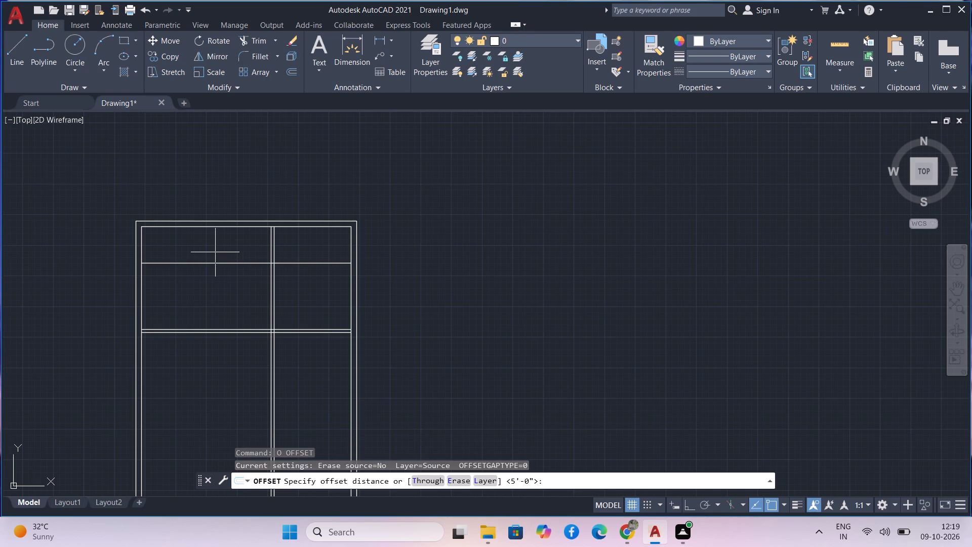
key("8")
key("apostrophe")
key("Return")
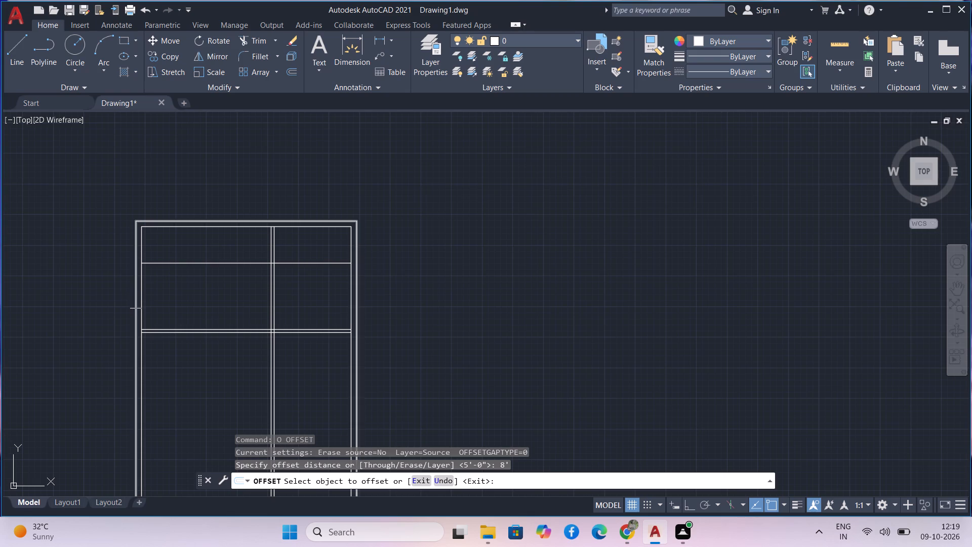
left_click(146, 299)
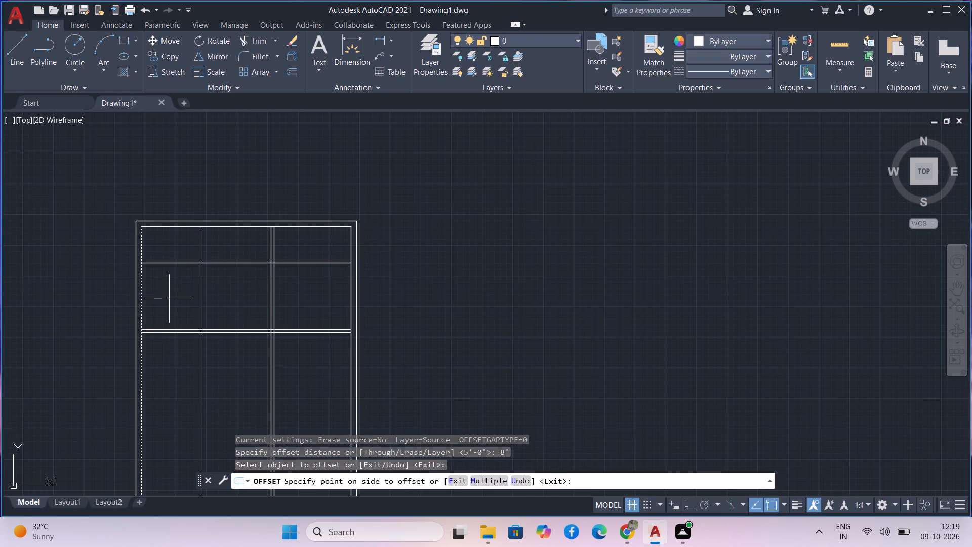
left_click(169, 298)
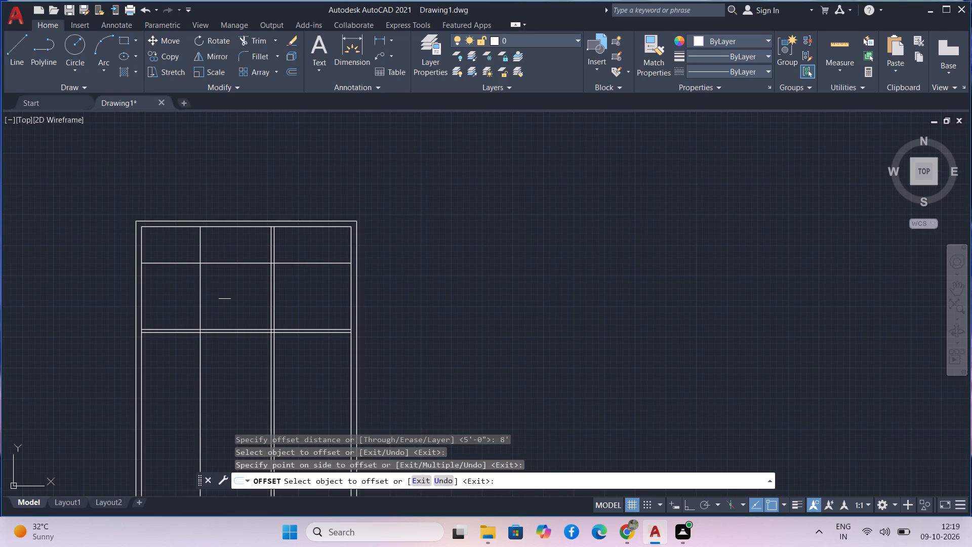
key("Escape")
Trim the 5' and 8' offset lines above the horizontal partition so they enclose only a small room against the top wall and vertical partition.
type("tr")
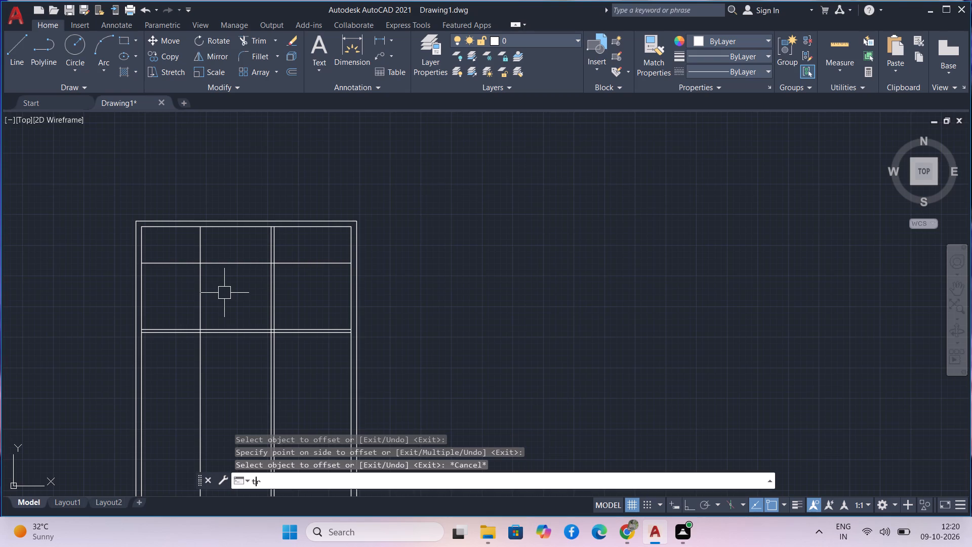
key("space")
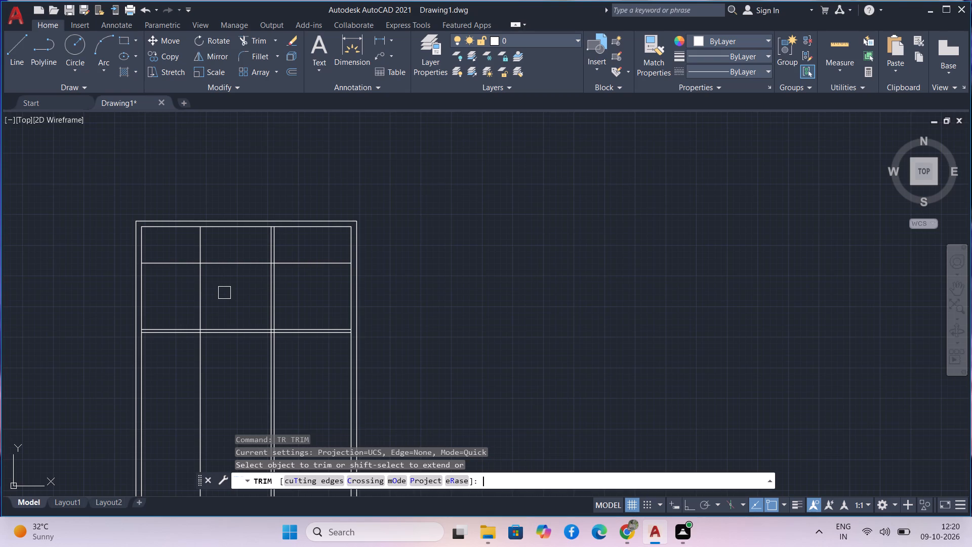
left_click_drag(224, 293, 207, 289)
left_click_drag(228, 286, 177, 257)
left_click_drag(177, 256, 176, 249)
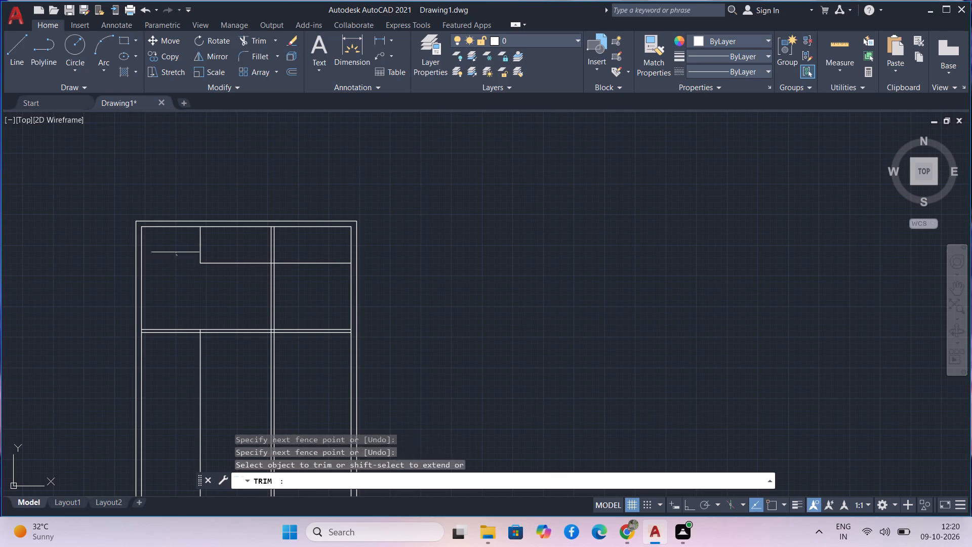
left_click_drag(176, 249, 176, 249)
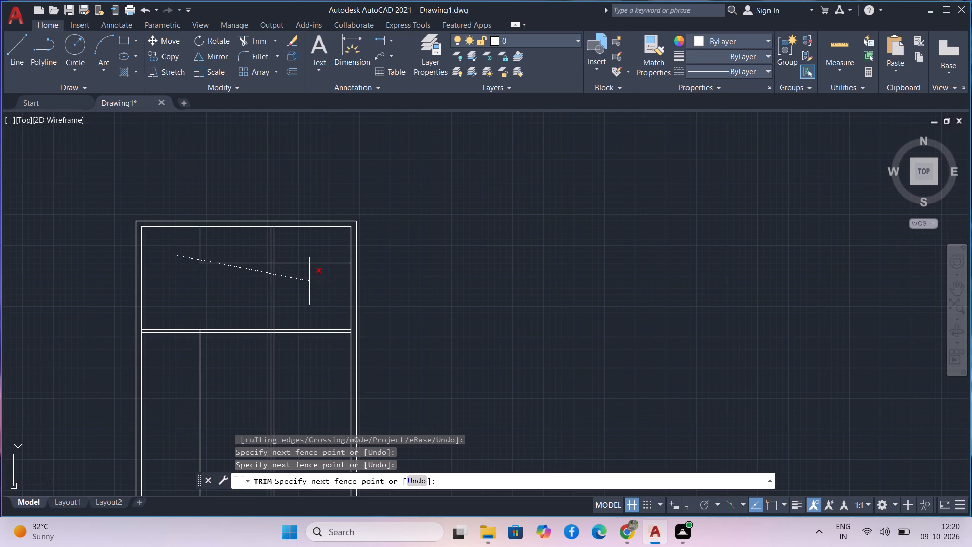
key("Escape")
type("tr")
key("space")
left_click_drag(307, 294, 310, 249)
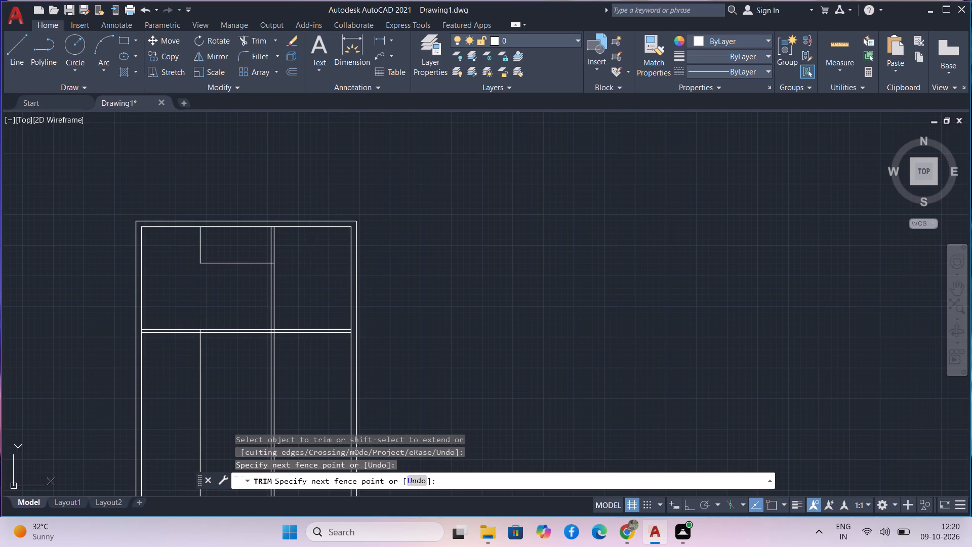
Trim away the 8' offset line below the horizontal partition.
scroll(310, 275, "down", 1)
middle_click_drag(310, 275, 333, 286)
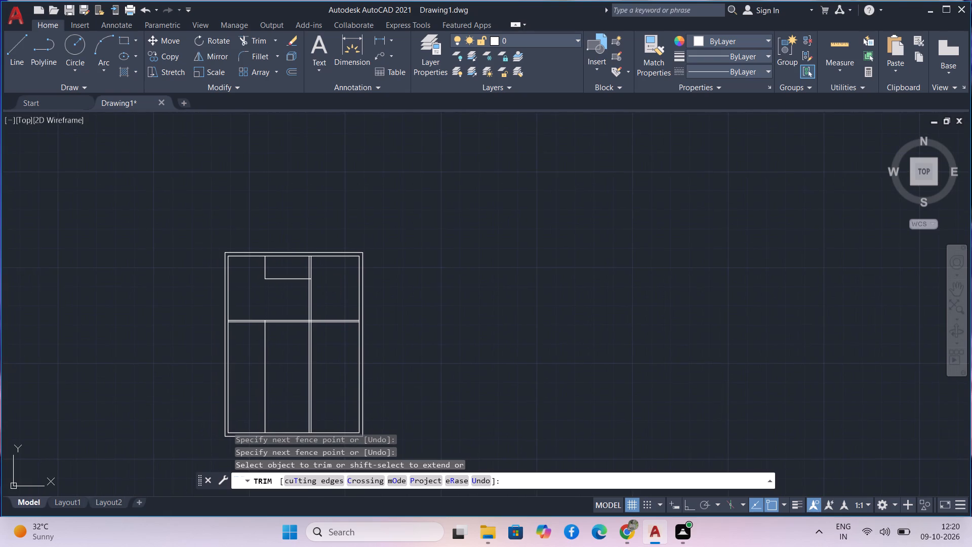
left_click_drag(291, 350, 255, 353)
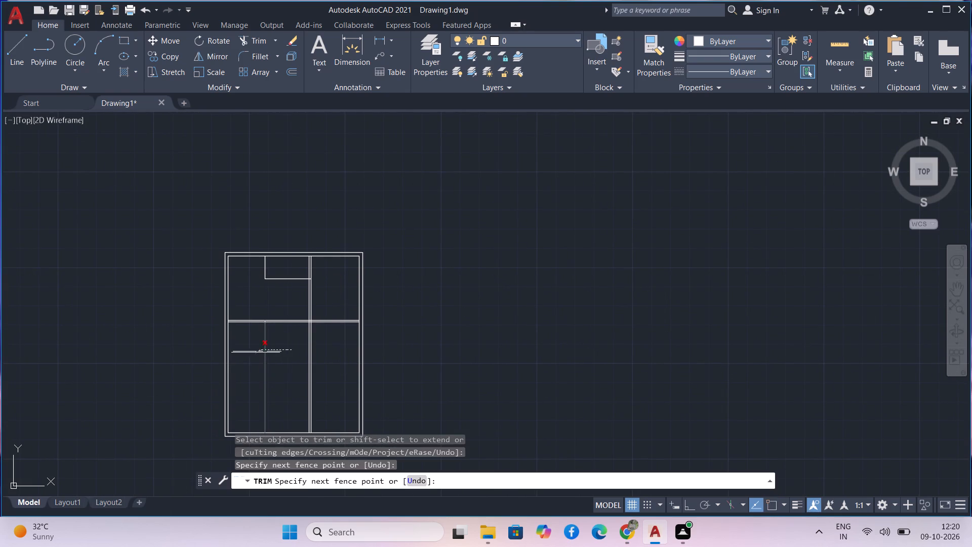
left_click_drag(255, 353, 251, 358)
middle_click_drag(263, 351, 234, 333)
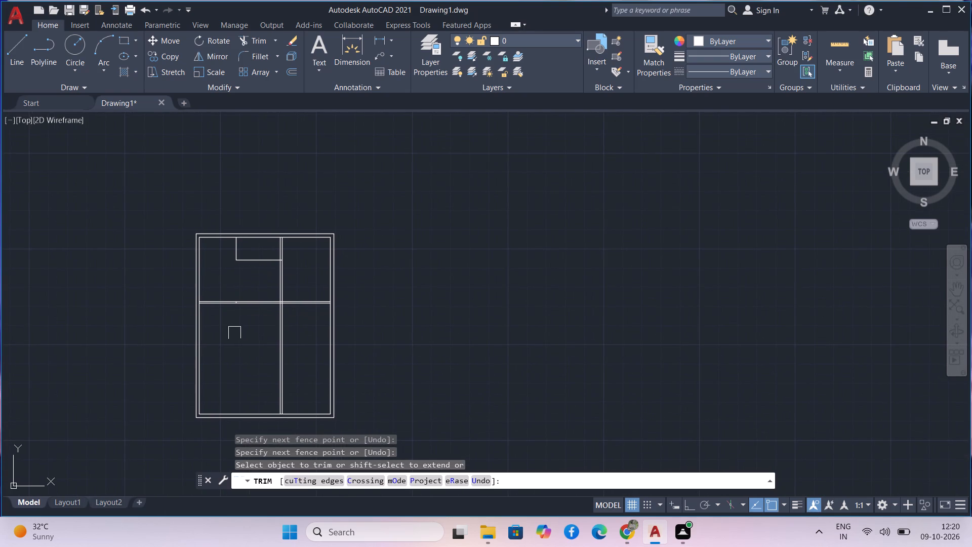
Trim the leftover stub of the 8' offset line between the two lines of the horizontal partition.
scroll(245, 323, "up", 1)
middle_click_drag(254, 324, 221, 320)
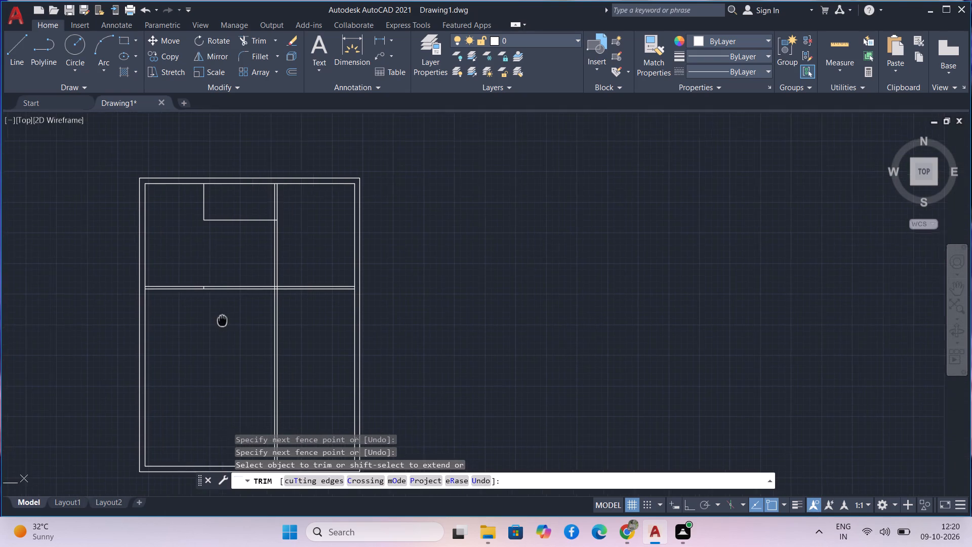
middle_click_drag(221, 320, 191, 322)
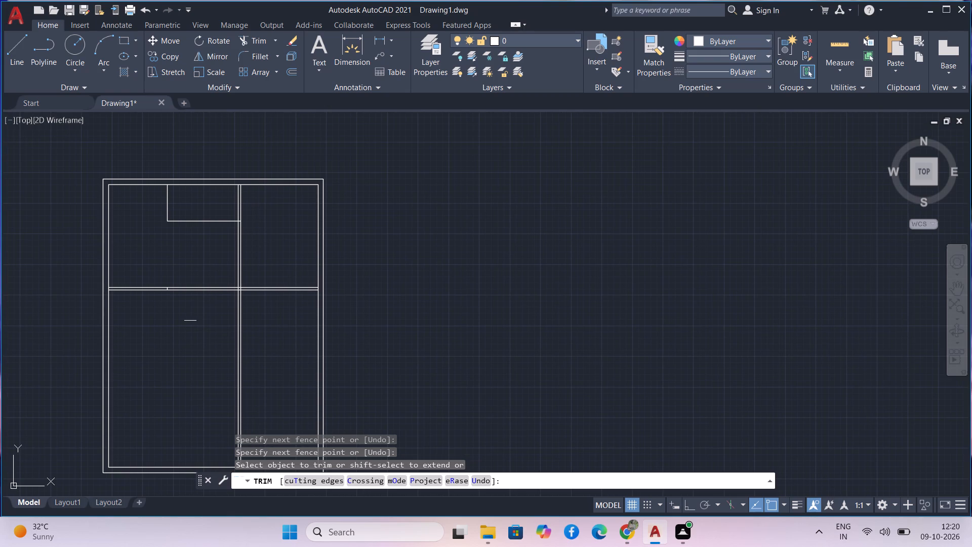
scroll(186, 289, "up", 2)
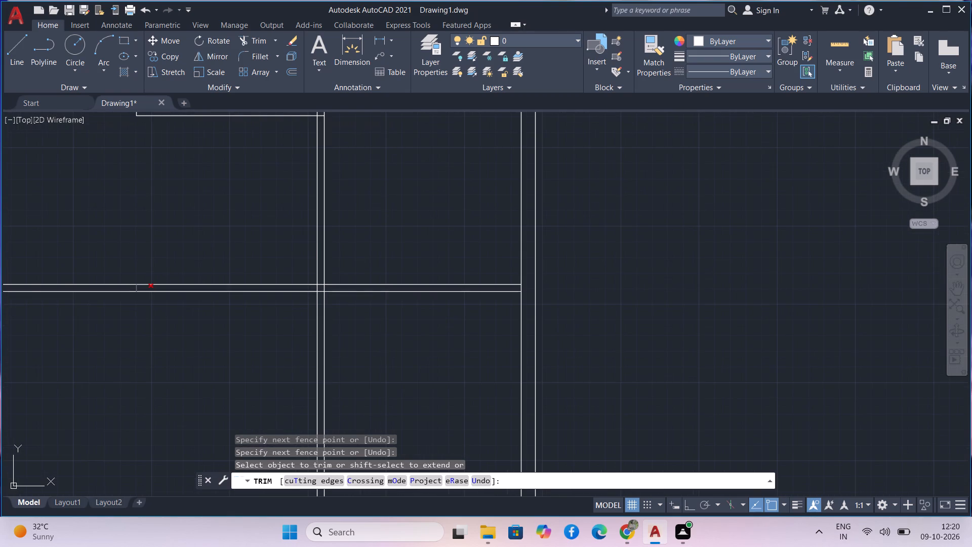
scroll(141, 296, "up", 3)
left_click(116, 269)
scroll(121, 266, "down", 1)
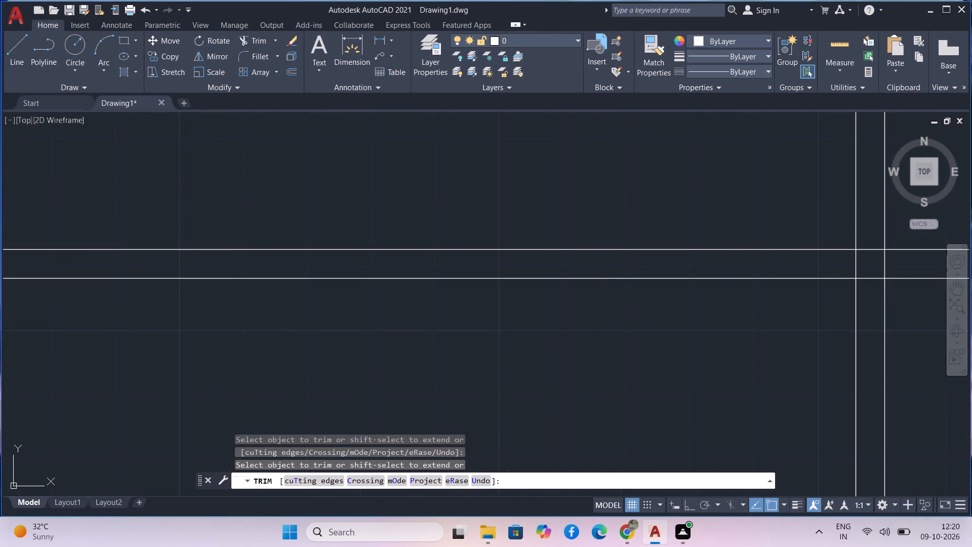
scroll(121, 266, "down", 2)
scroll(188, 324, "down", 1)
middle_click_drag(195, 330, 208, 327)
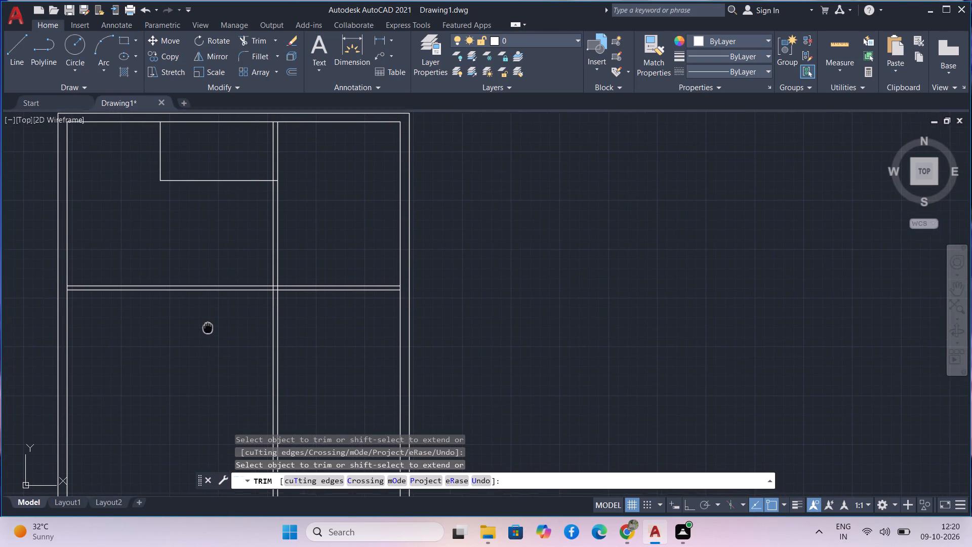
middle_click_drag(208, 327, 212, 331)
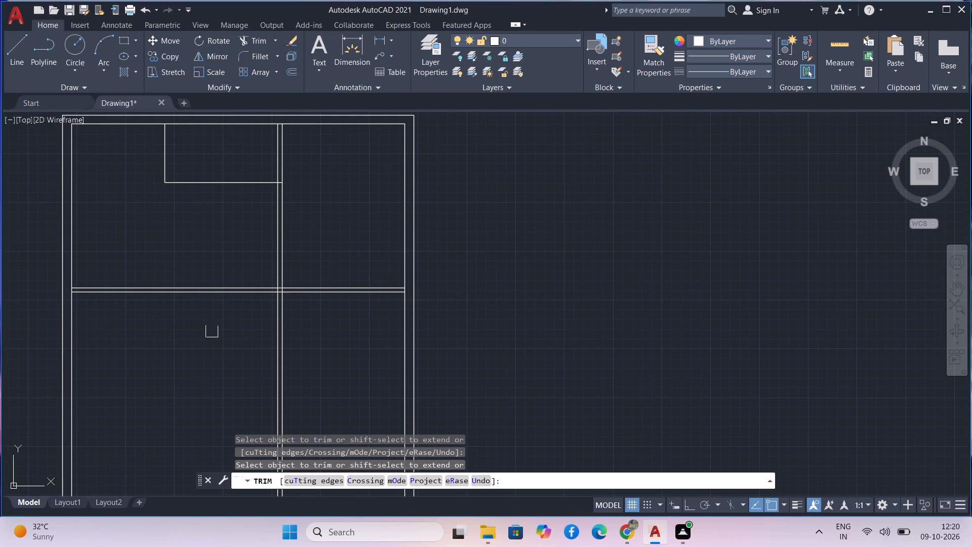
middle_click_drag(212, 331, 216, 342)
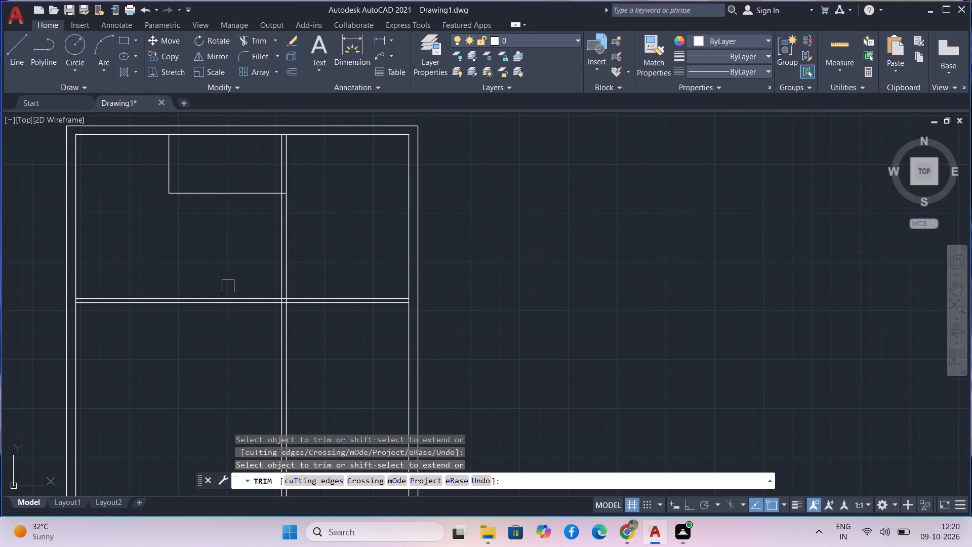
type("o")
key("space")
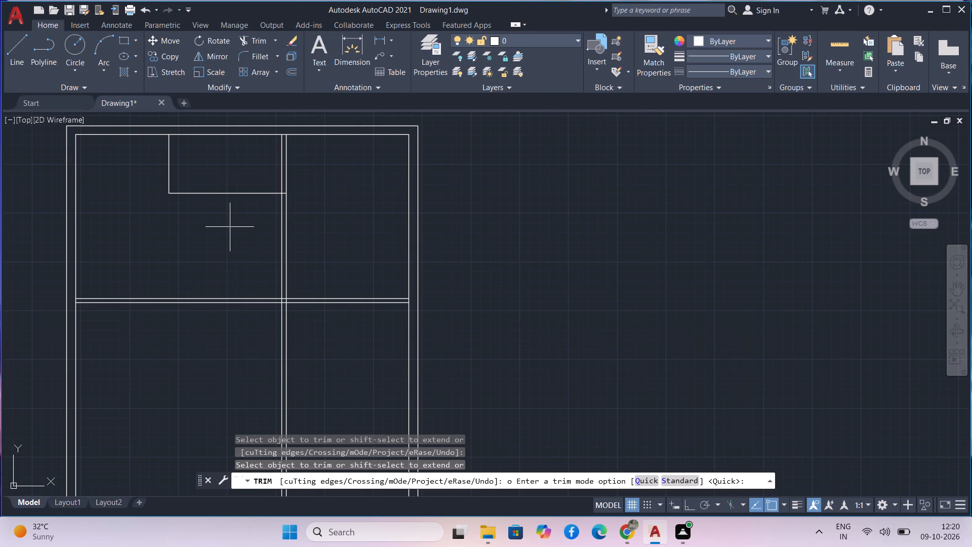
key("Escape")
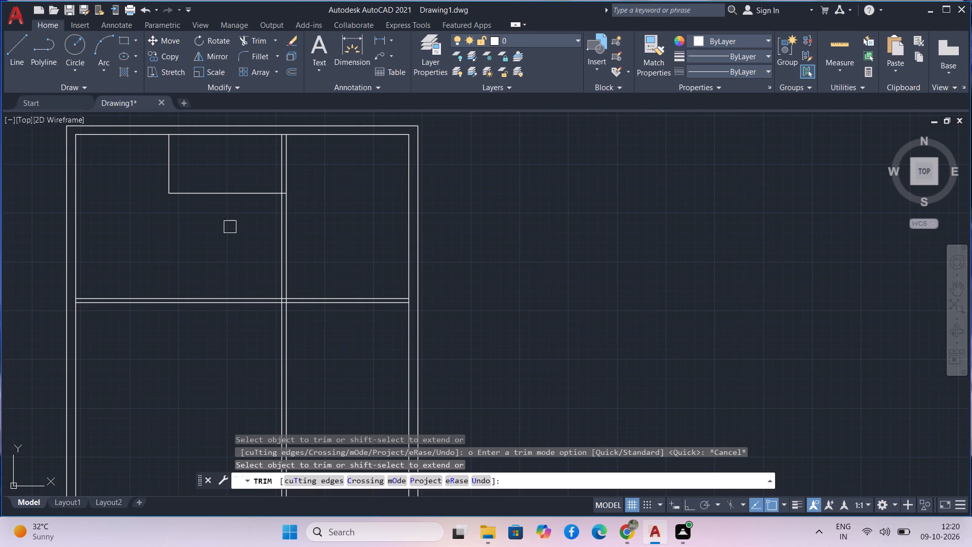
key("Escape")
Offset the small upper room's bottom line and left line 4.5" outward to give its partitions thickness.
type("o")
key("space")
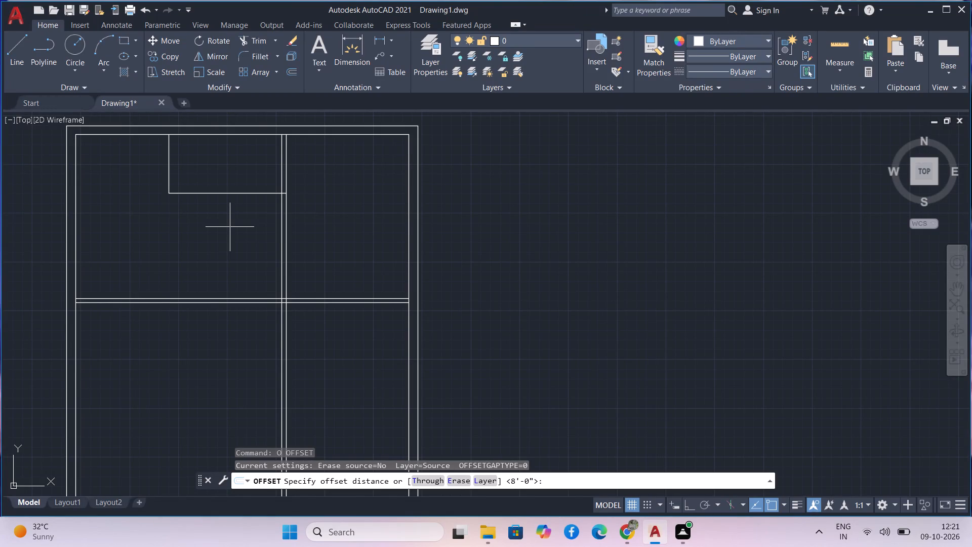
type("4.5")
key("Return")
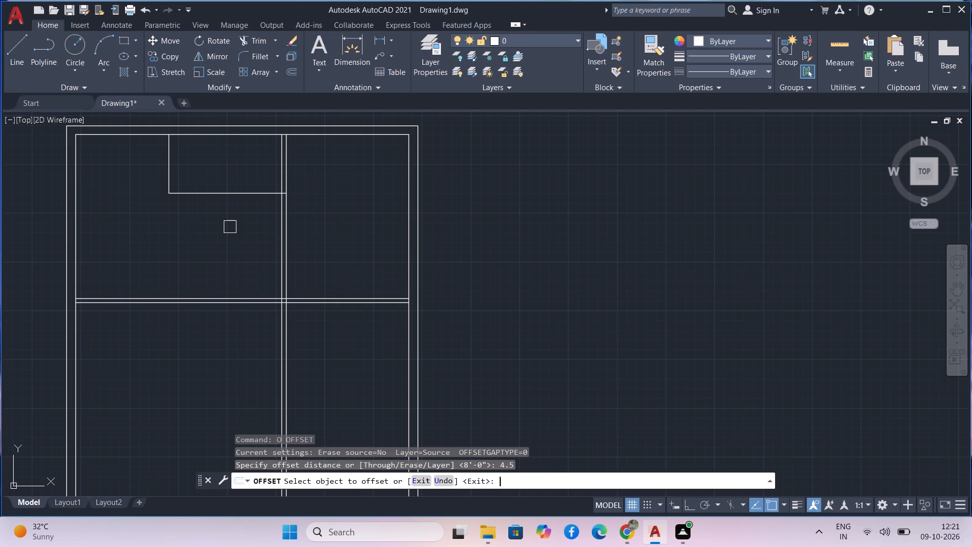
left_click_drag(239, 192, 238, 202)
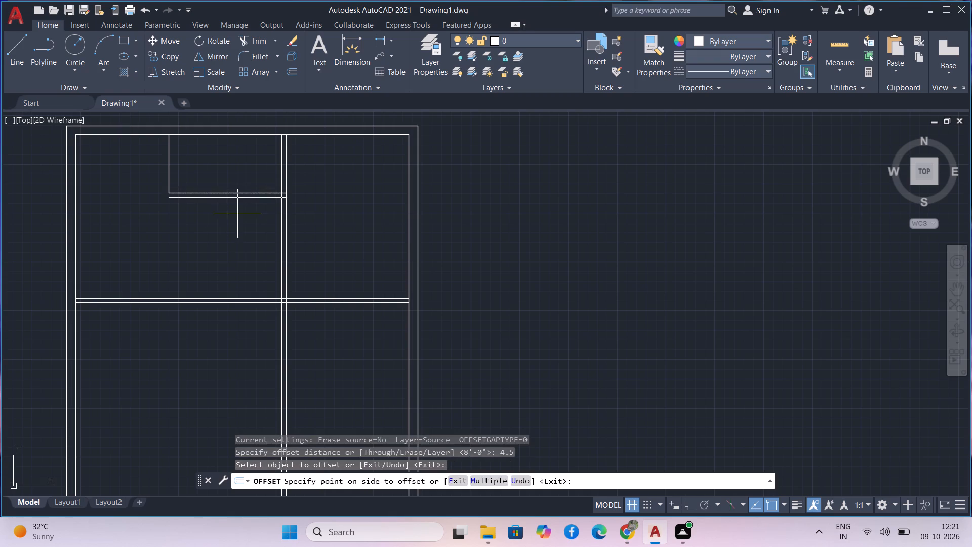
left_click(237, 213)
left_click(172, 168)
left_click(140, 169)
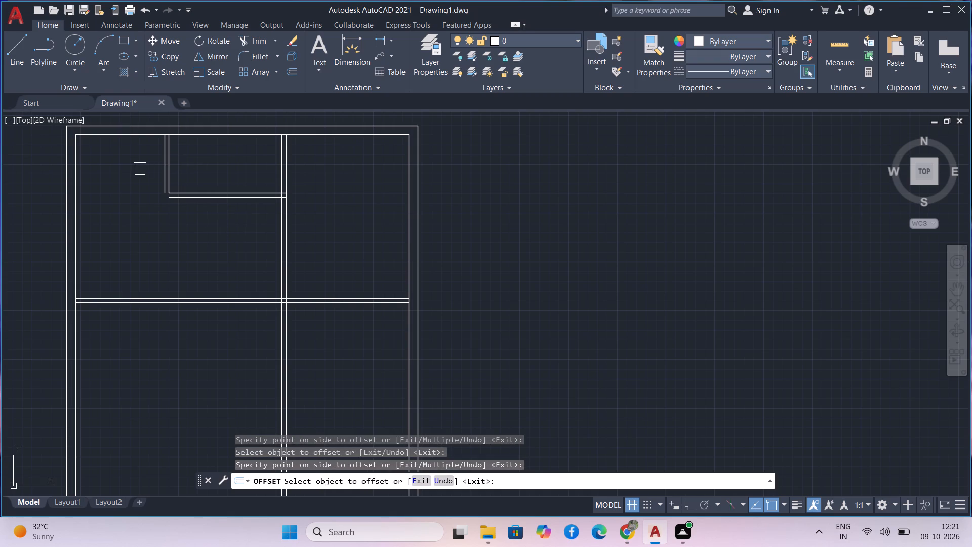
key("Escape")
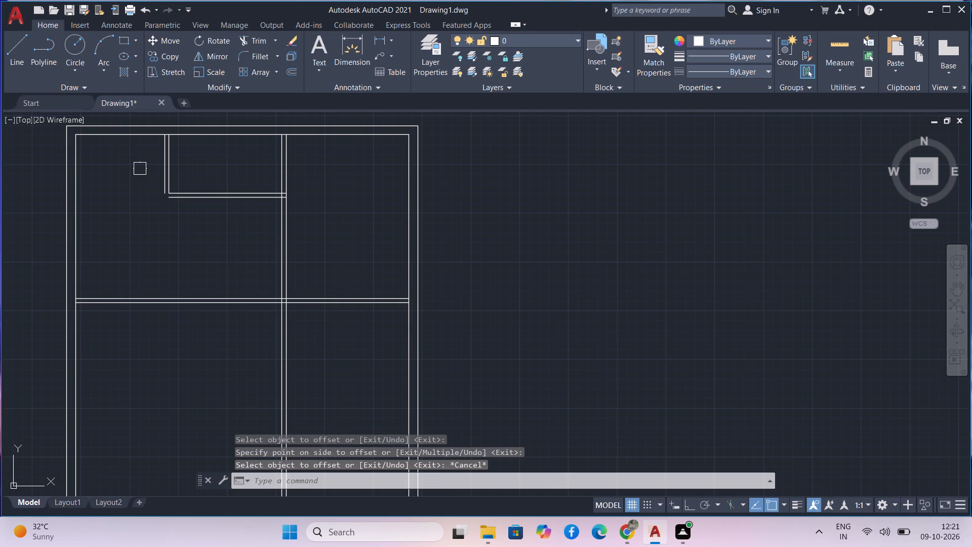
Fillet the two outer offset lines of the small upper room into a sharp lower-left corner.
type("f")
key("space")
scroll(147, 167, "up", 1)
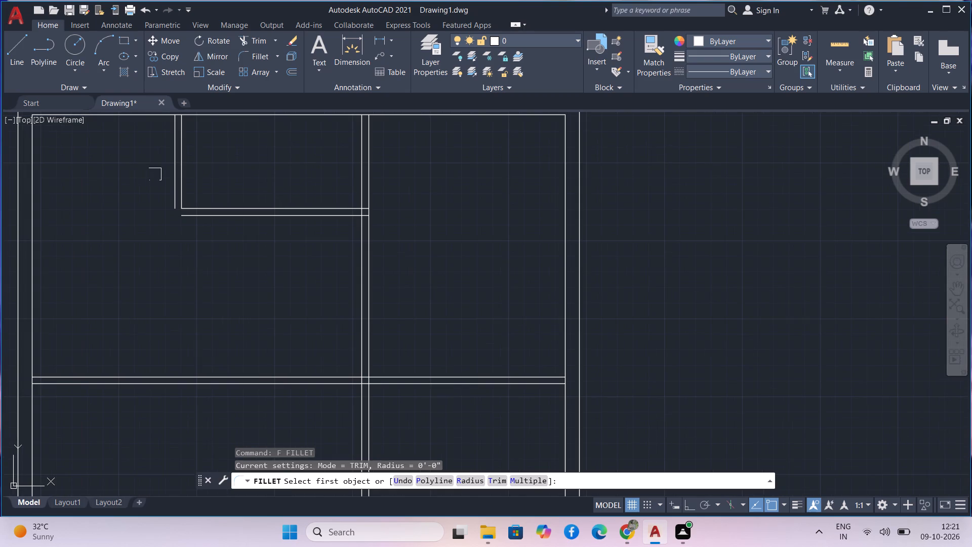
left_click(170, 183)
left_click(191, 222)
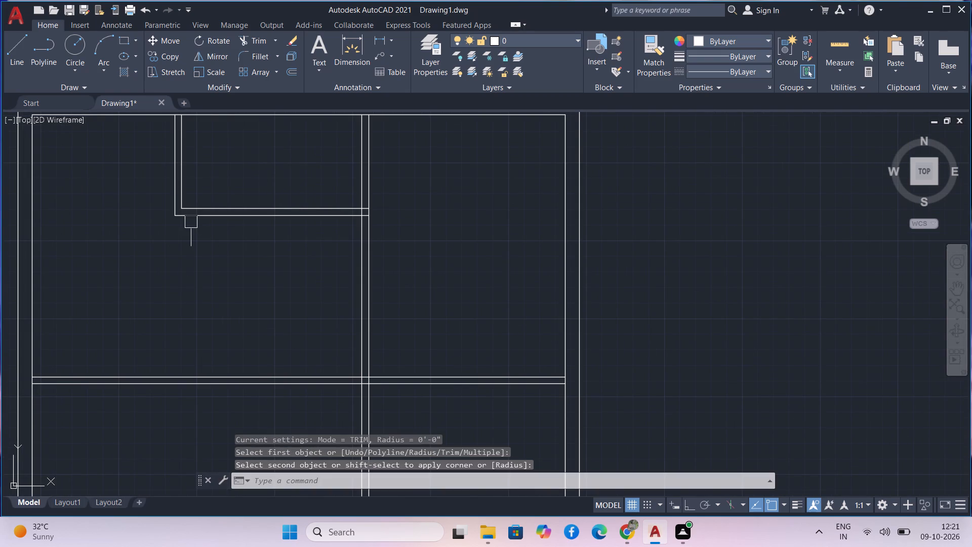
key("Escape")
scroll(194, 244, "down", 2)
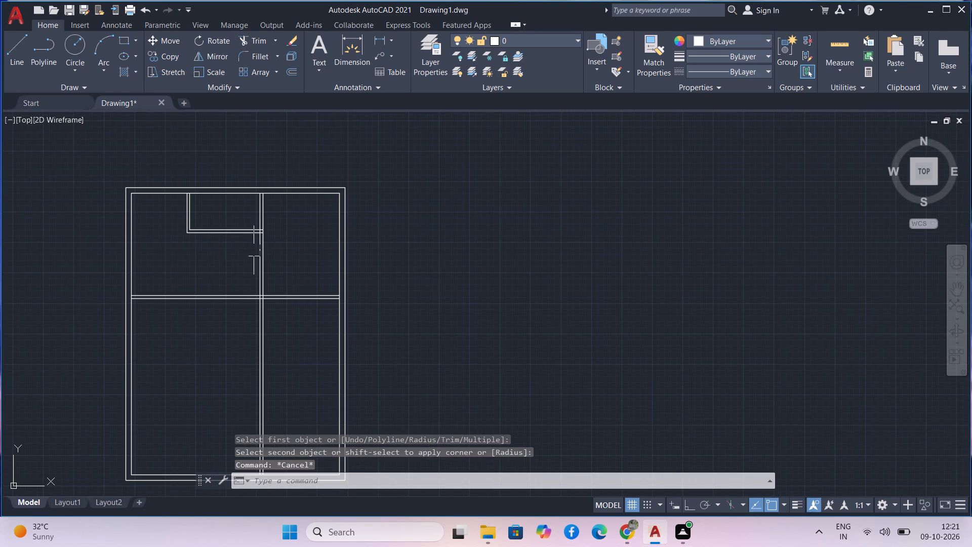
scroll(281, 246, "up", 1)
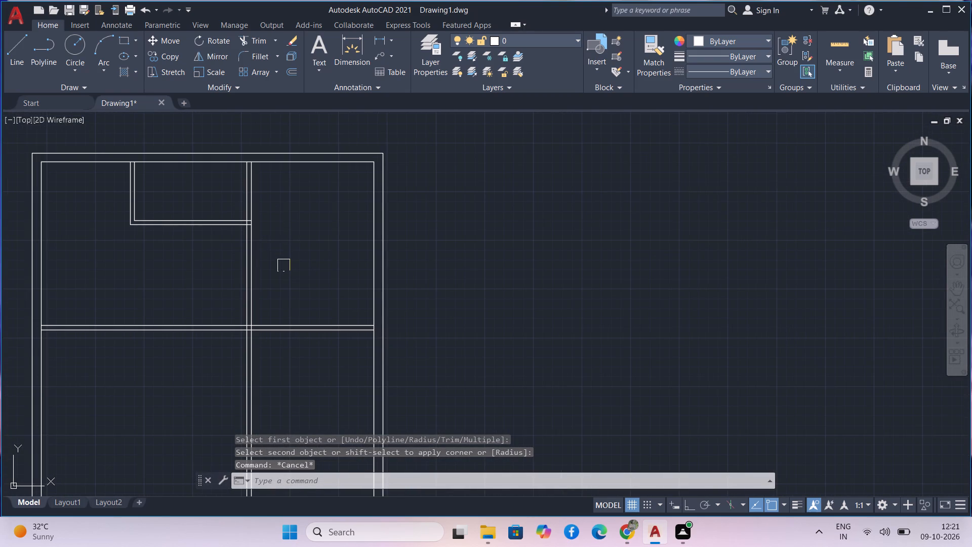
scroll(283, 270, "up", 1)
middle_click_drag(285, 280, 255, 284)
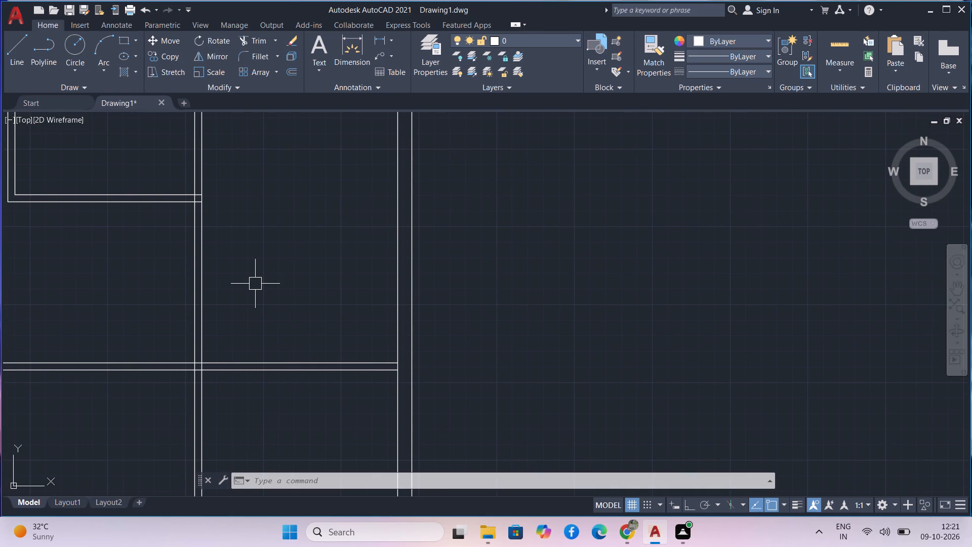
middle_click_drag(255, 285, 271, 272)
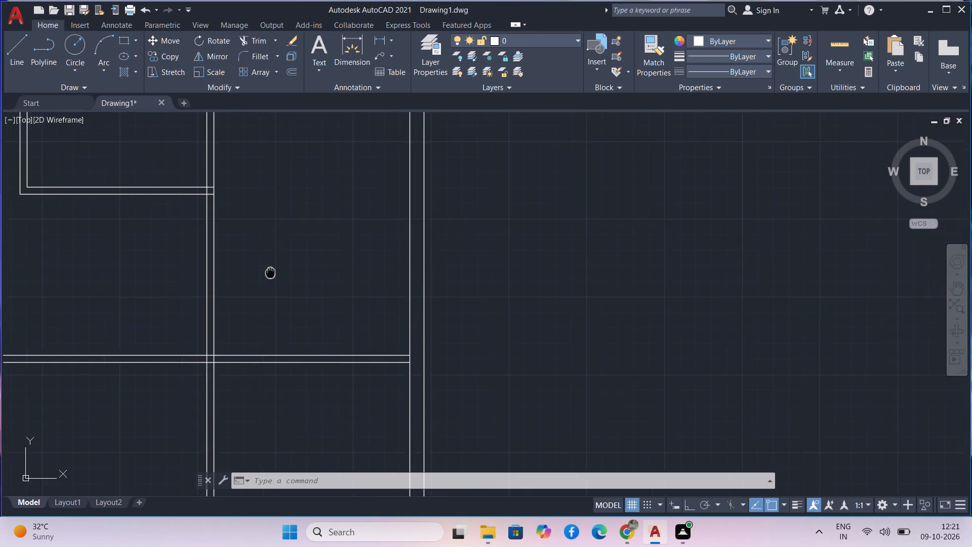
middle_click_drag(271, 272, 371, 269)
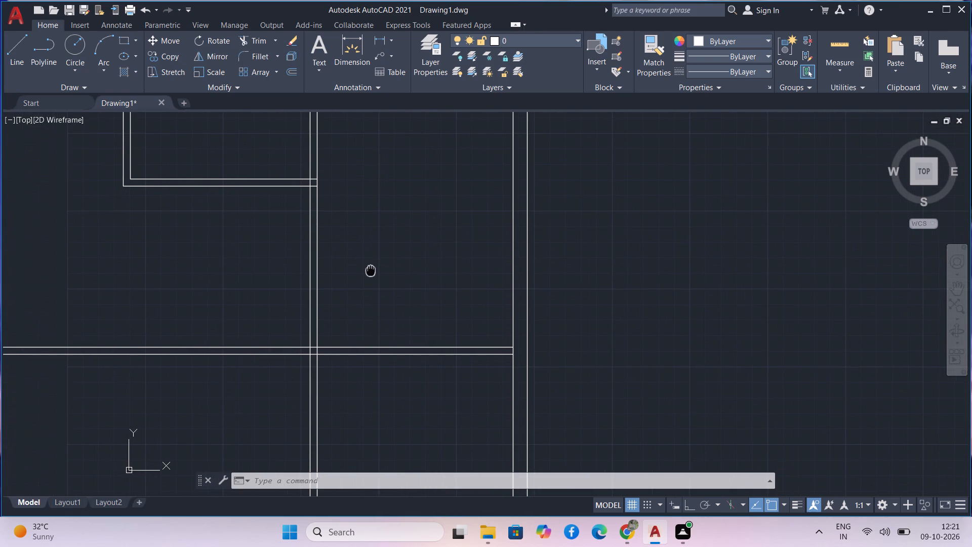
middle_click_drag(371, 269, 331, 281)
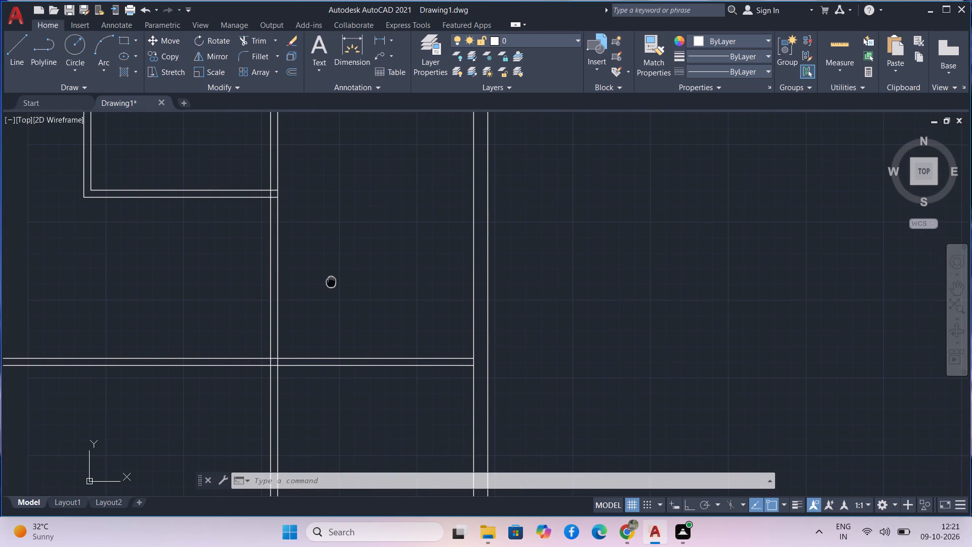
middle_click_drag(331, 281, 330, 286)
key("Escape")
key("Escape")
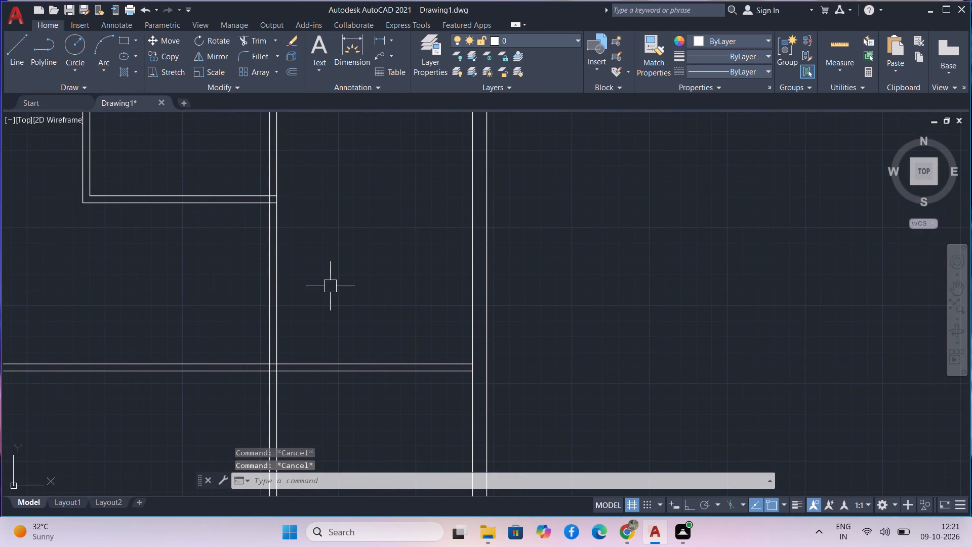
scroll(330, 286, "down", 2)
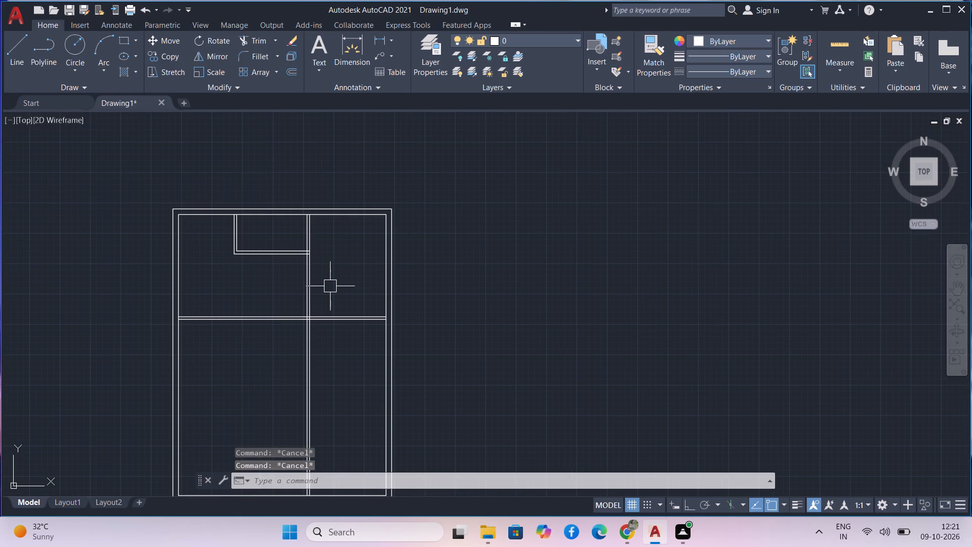
Undo the recent fillet, offset and trim edits back to the untrimmed grid of one upper horizontal line and two full-height vertical lines.
key("ctrl+z")
key("ctrl+z")
key("ctrl+z")
key("ctrl+z")
key("ctrl+z")
key("ctrl+z")
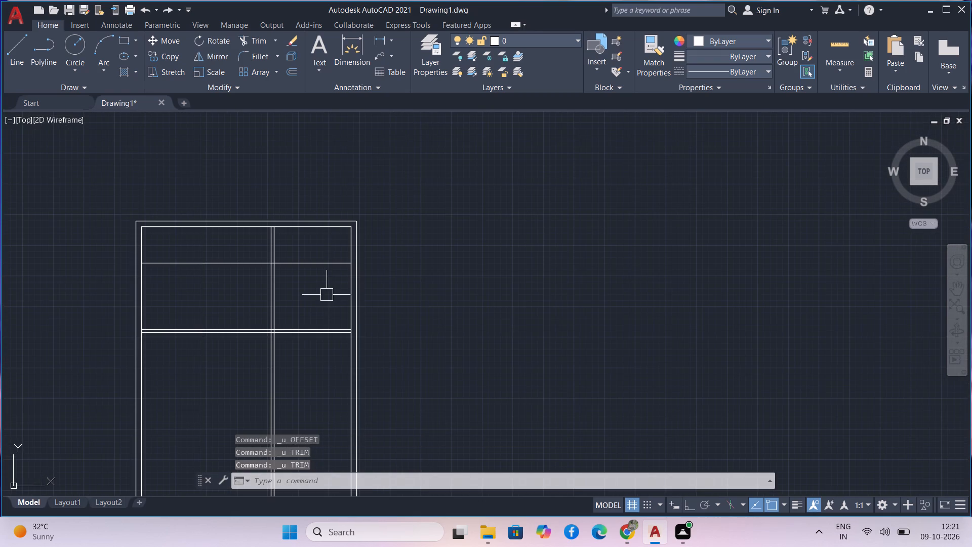
key("ctrl+z")
key("ctrl+z")
key("ctrl+z")
key("ctrl+z")
key("ctrl+z")
key("ctrl+z")
key("ctrl+z")
key("ctrl+z")
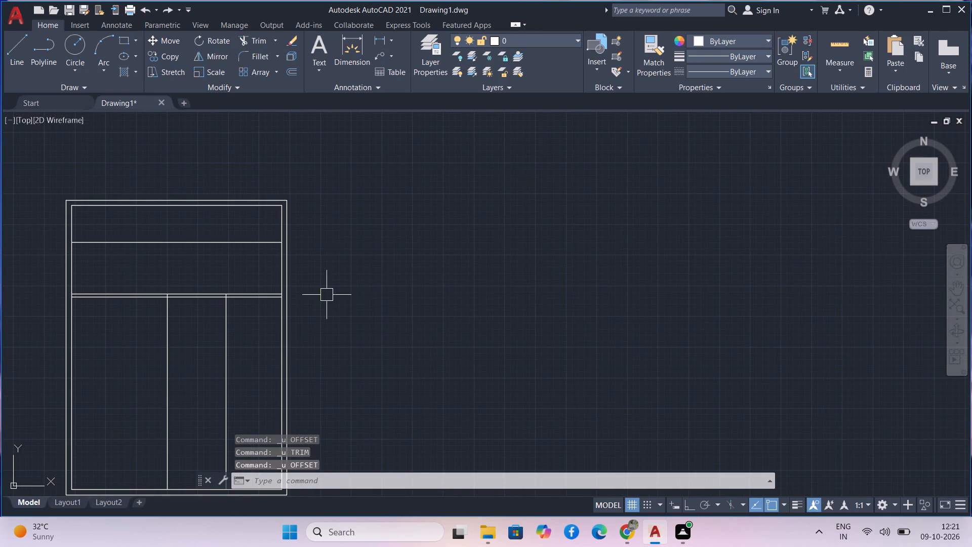
key("ctrl+z")
key("ctrl+z")
key("ctrl+z")
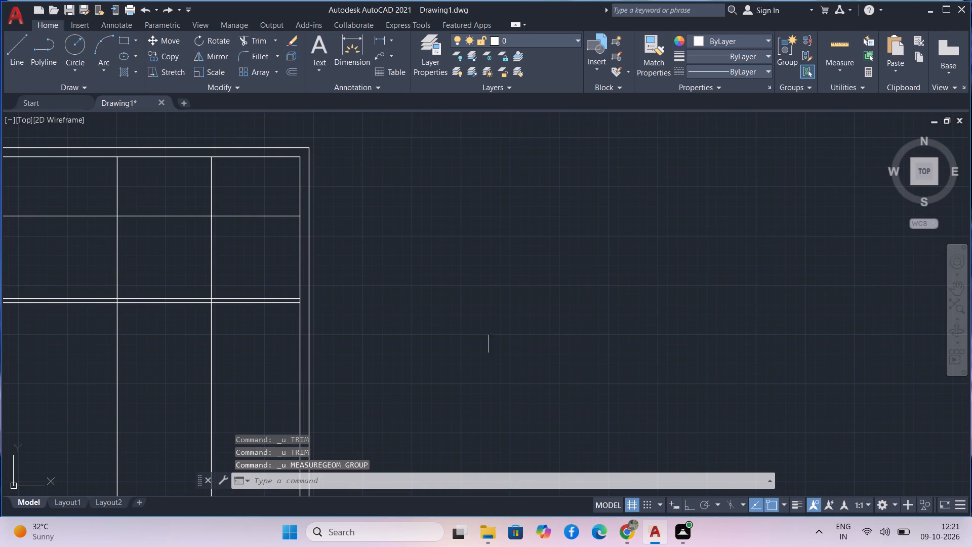
Trim away all three segments of the single horizontal line between the top wall and the horizontal partition.
middle_click_drag(441, 367, 535, 342)
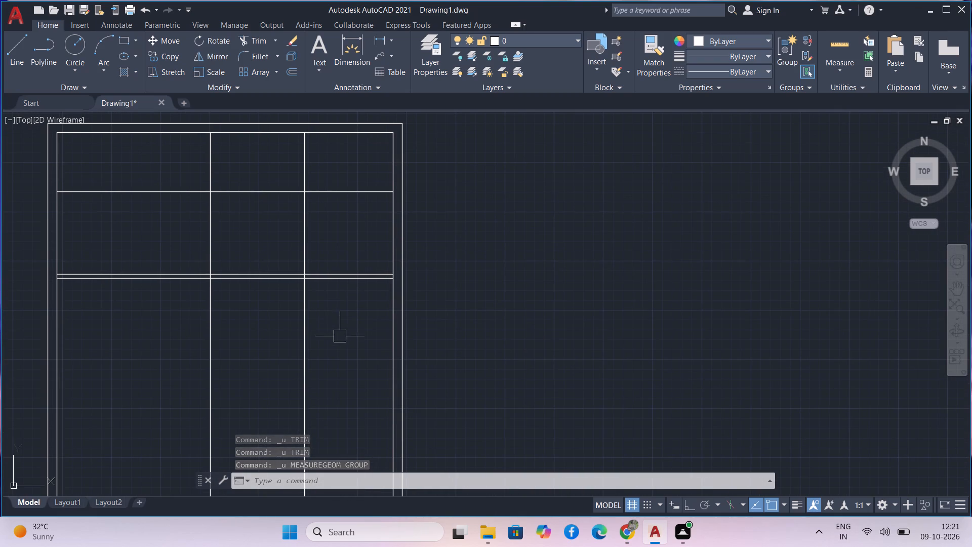
middle_click_drag(340, 336, 360, 346)
scroll(340, 336, "down", 1)
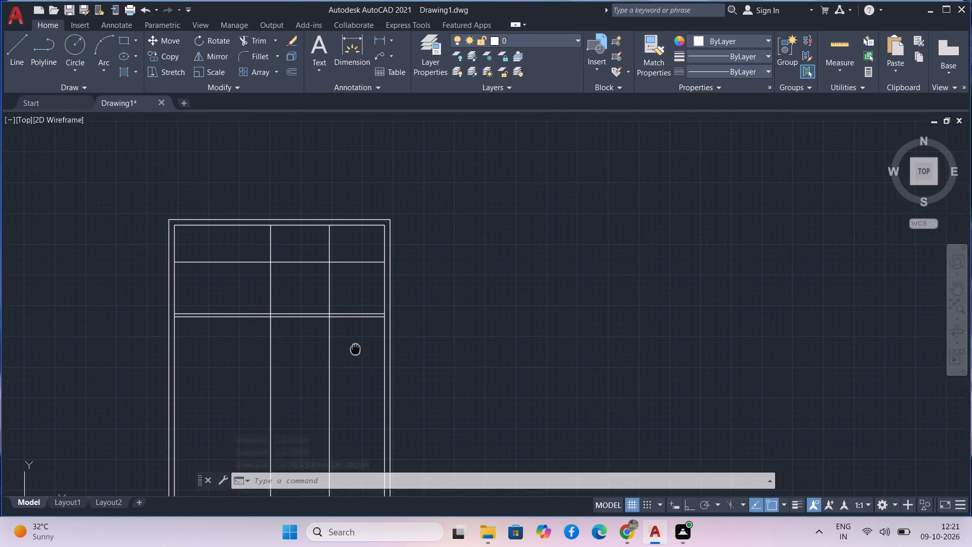
middle_click_drag(360, 346, 365, 345)
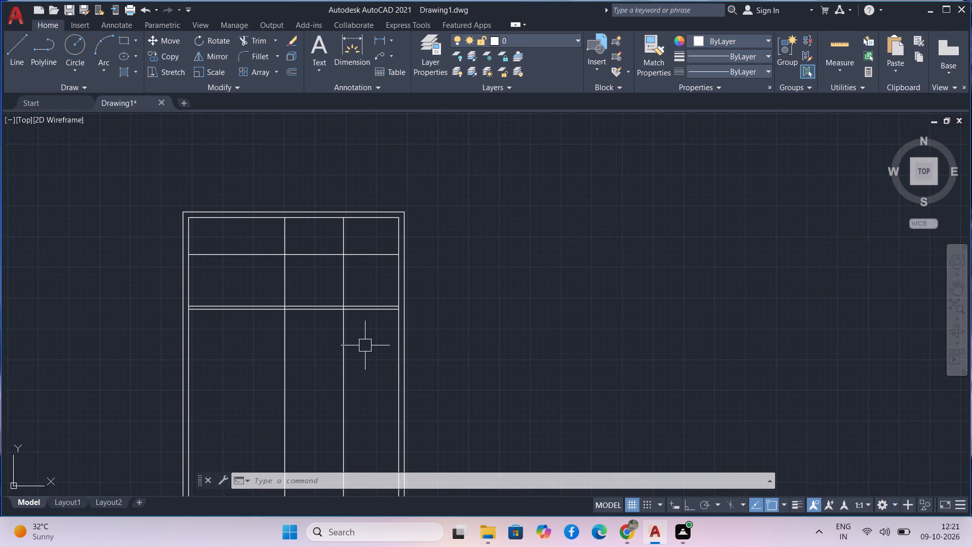
type("tr")
key("space")
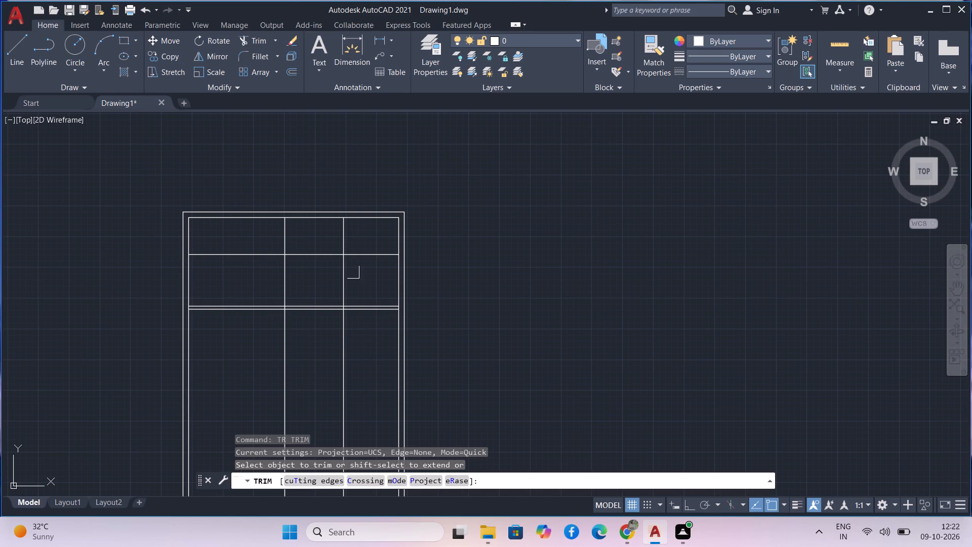
left_click(314, 254)
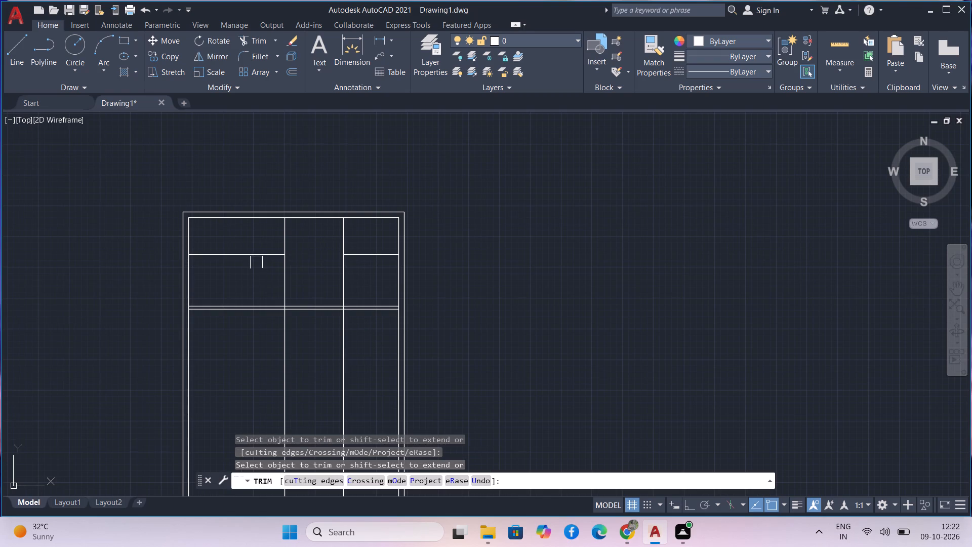
left_click(255, 258)
left_click(365, 254)
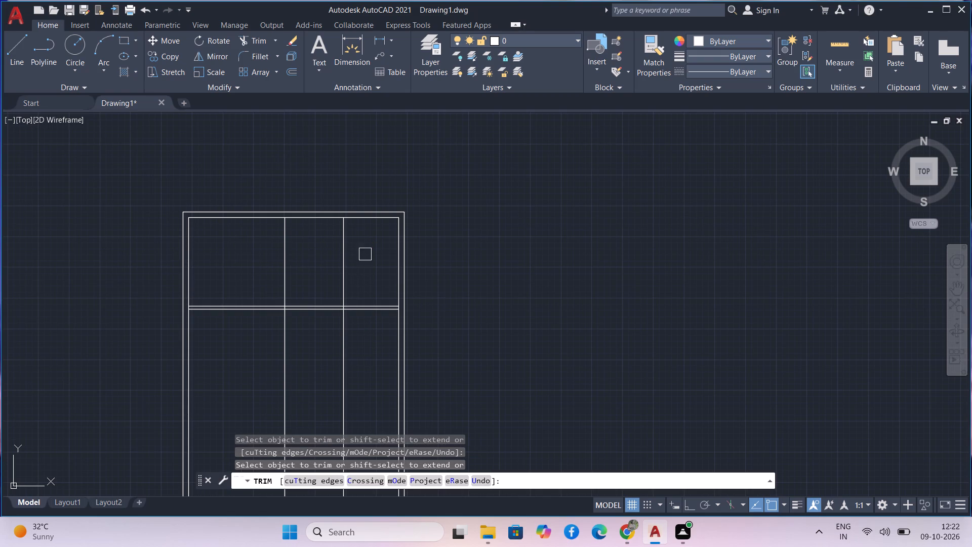
Trim away the right-hand vertical line above and below the horizontal partition, including its stub between the partition lines.
left_click(344, 254)
left_click(345, 346)
scroll(338, 304, "up", 2)
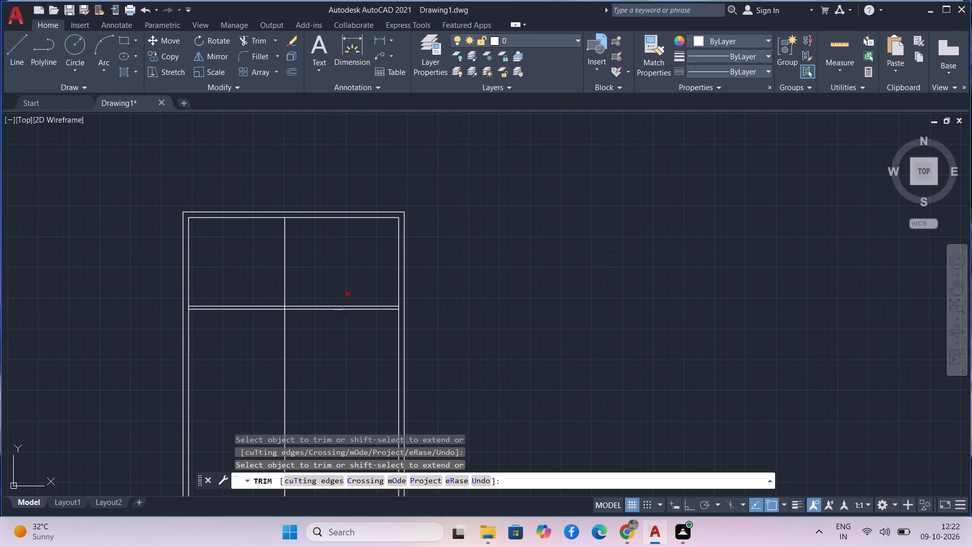
scroll(348, 319, "up", 3)
left_click(362, 303)
scroll(343, 301, "down", 2)
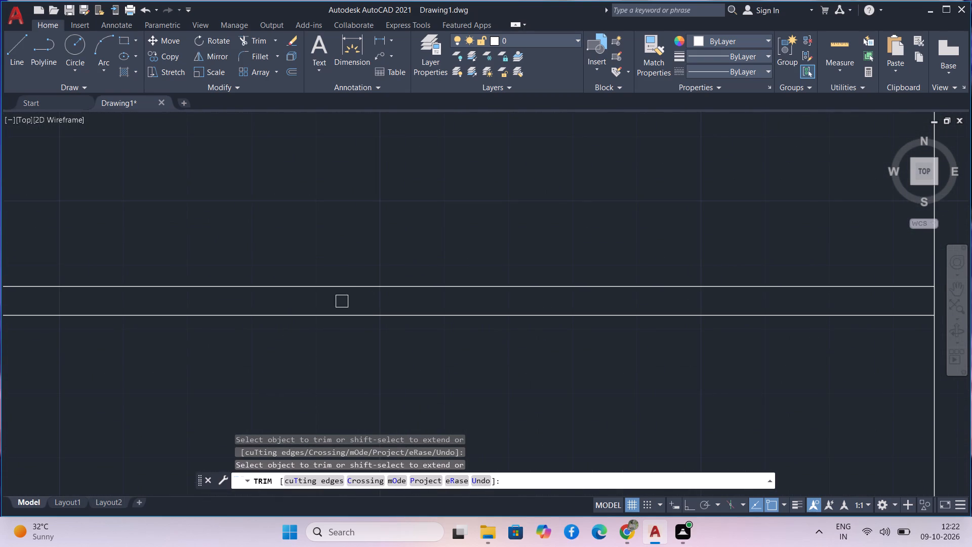
scroll(293, 279, "down", 1)
Measure the widths and depths of the two rooms above the horizontal partition, on either side of the remaining vertical line.
middle_click_drag(291, 277, 442, 345)
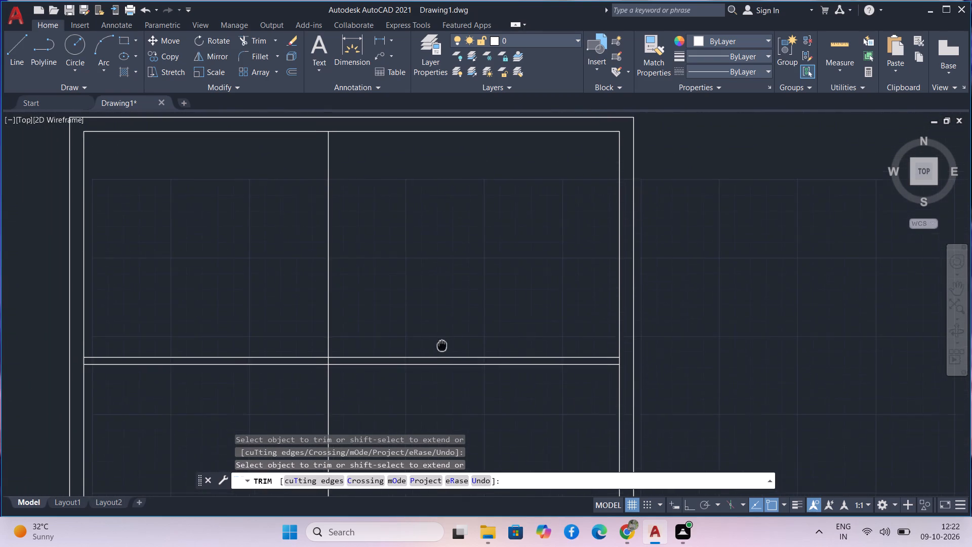
middle_click_drag(442, 345, 443, 357)
left_click(845, 40)
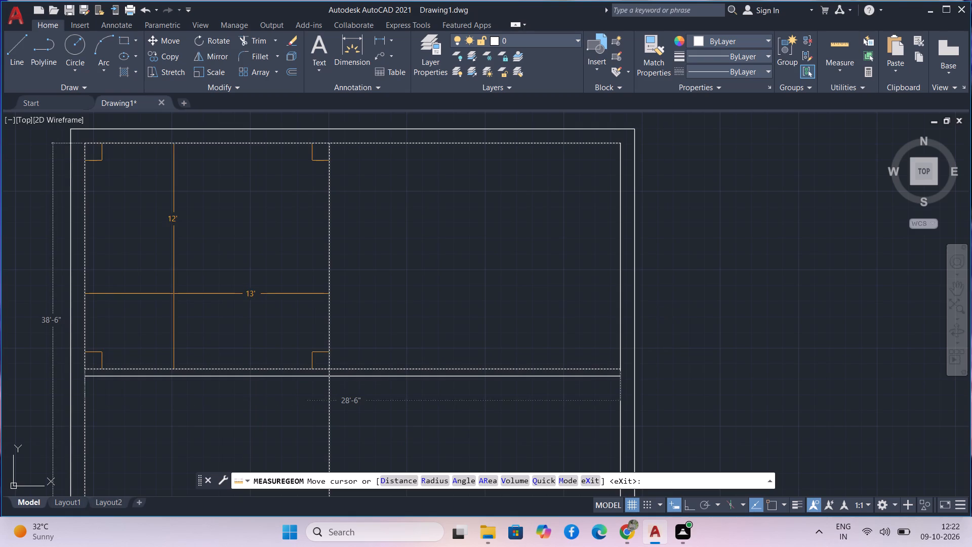
key("Escape")
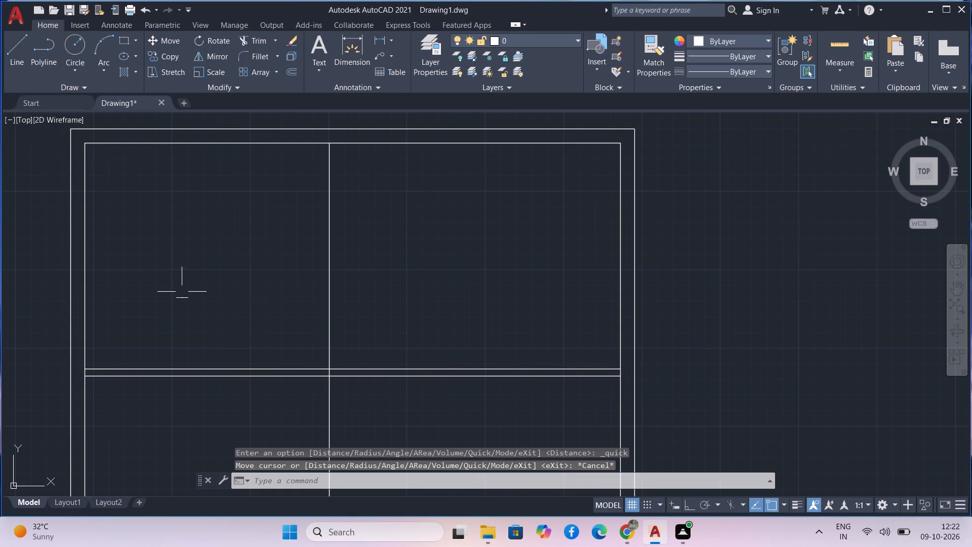
middle_click_drag(424, 232, 351, 253)
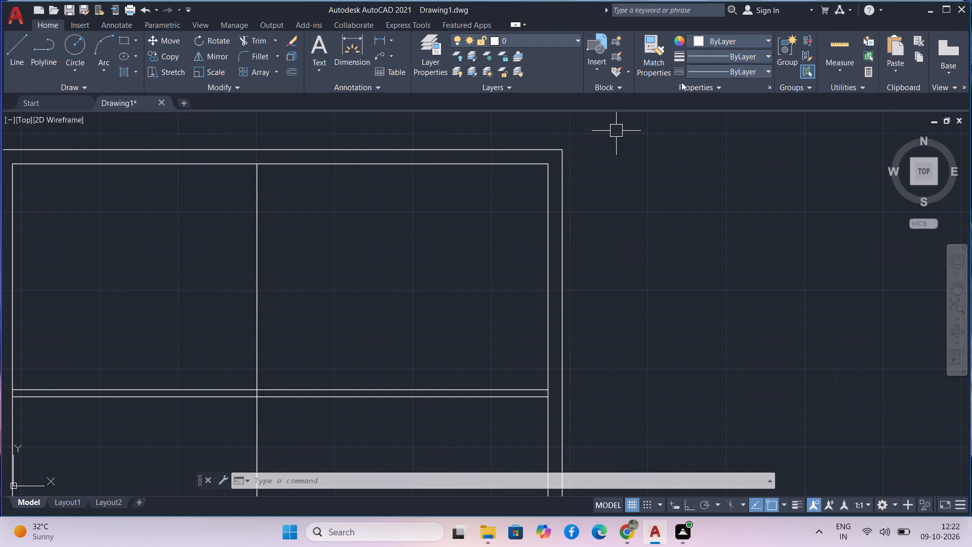
left_click(842, 47)
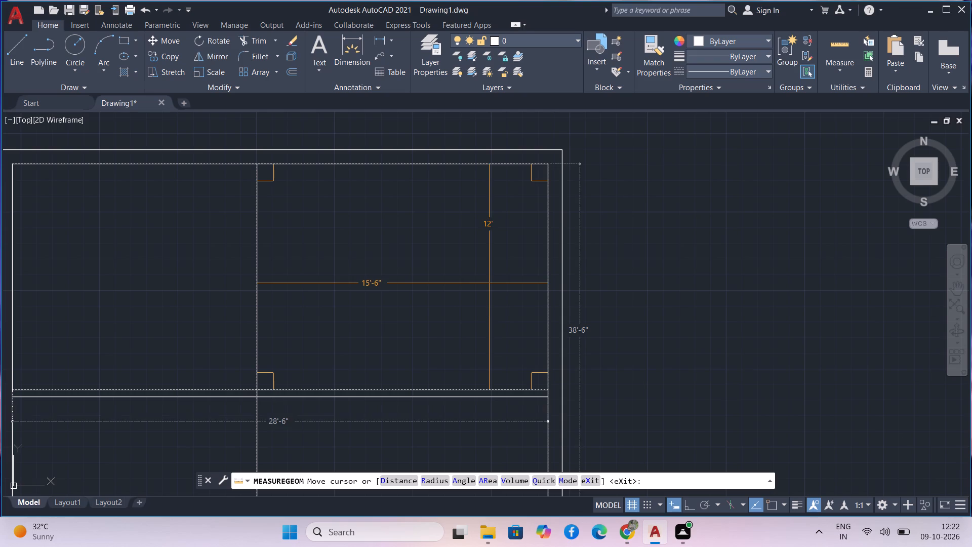
scroll(489, 283, "down", 3)
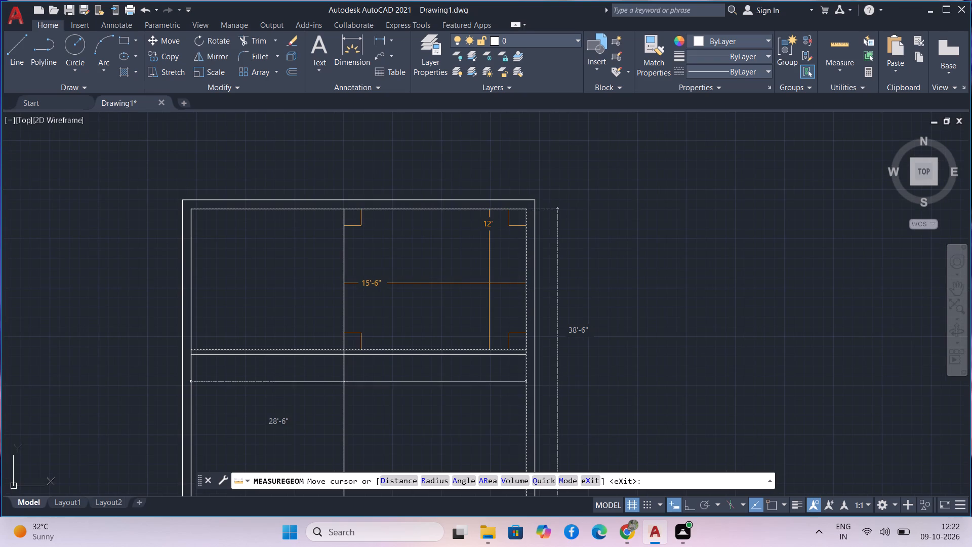
Measure the width and depth of the room right of the vertical line above the horizontal partition.
scroll(489, 283, "down", 3)
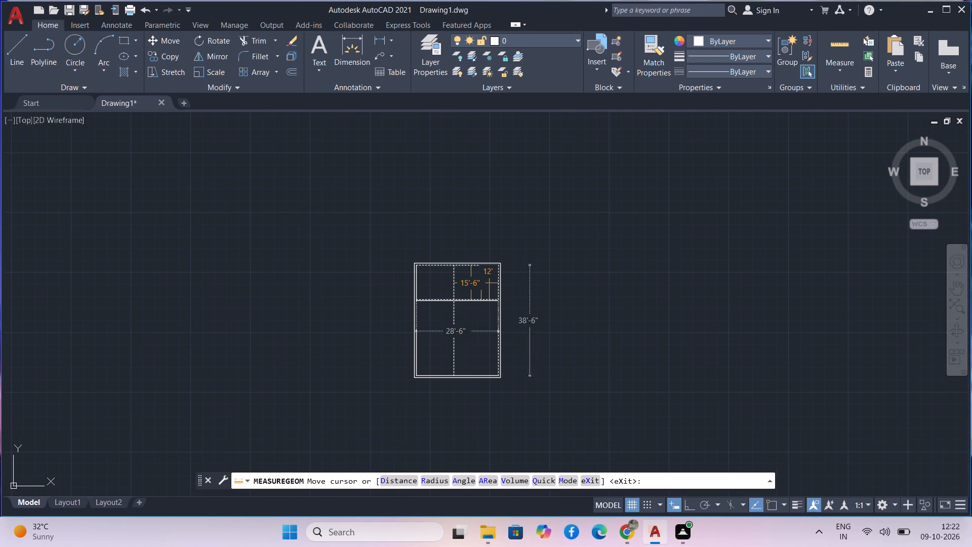
scroll(489, 283, "up", 2)
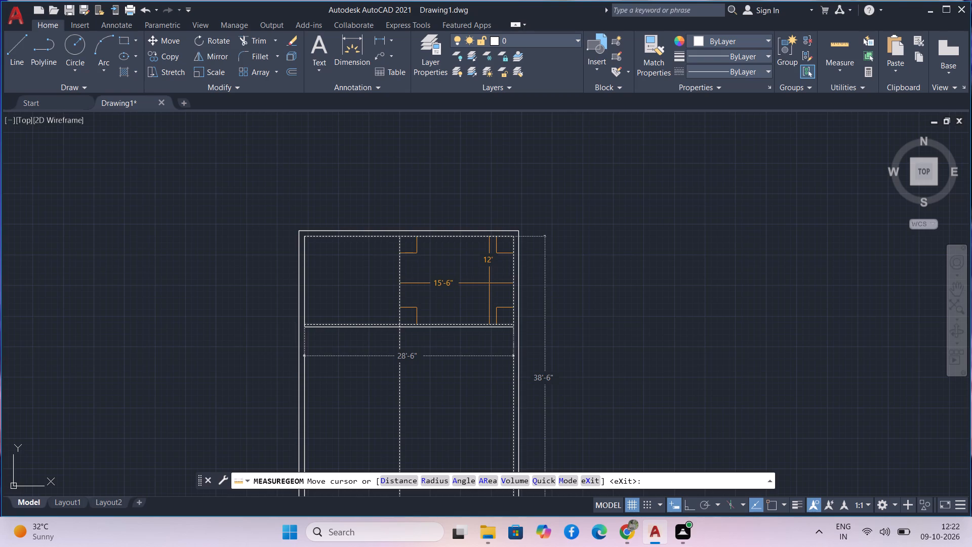
scroll(489, 283, "up", 2)
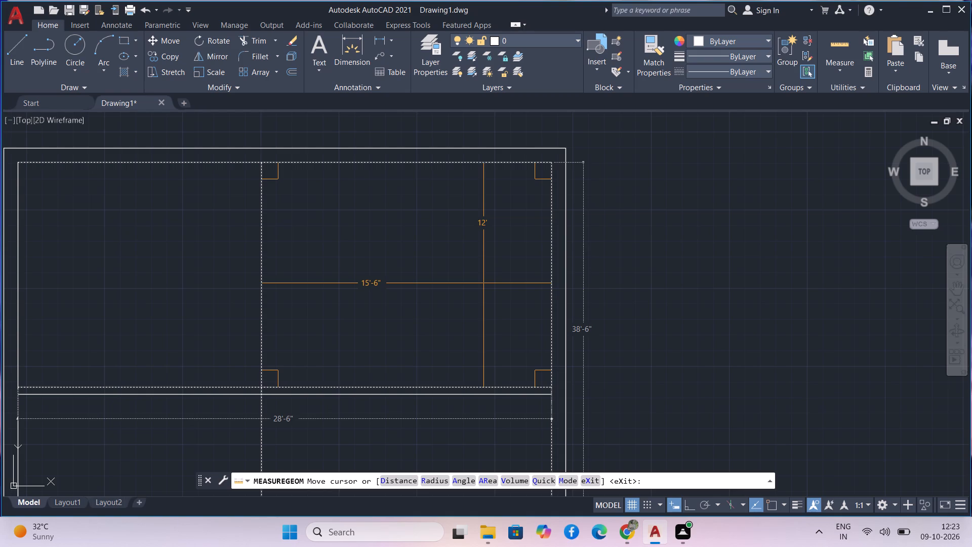
key("Escape")
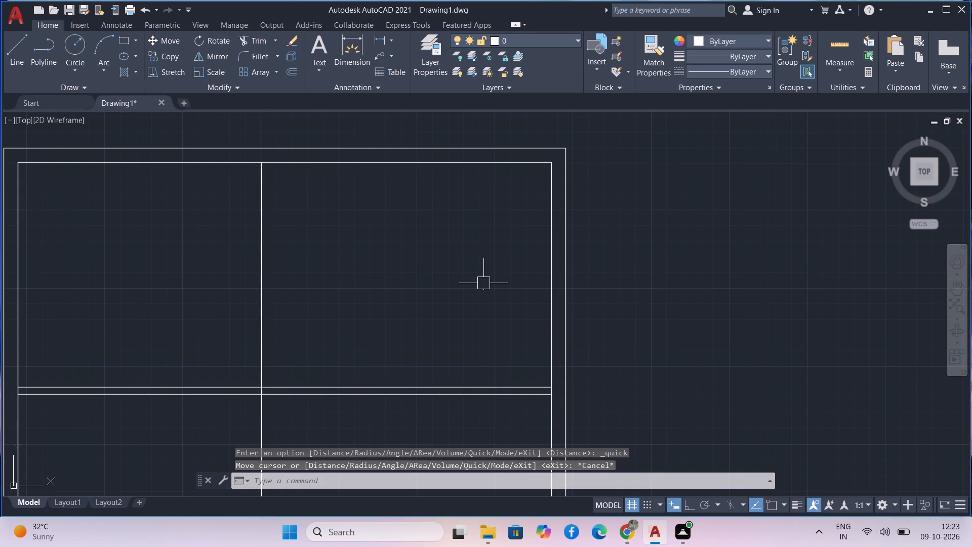
Offset the top inner wall line 11' downward into the plan.
type("o")
key("space")
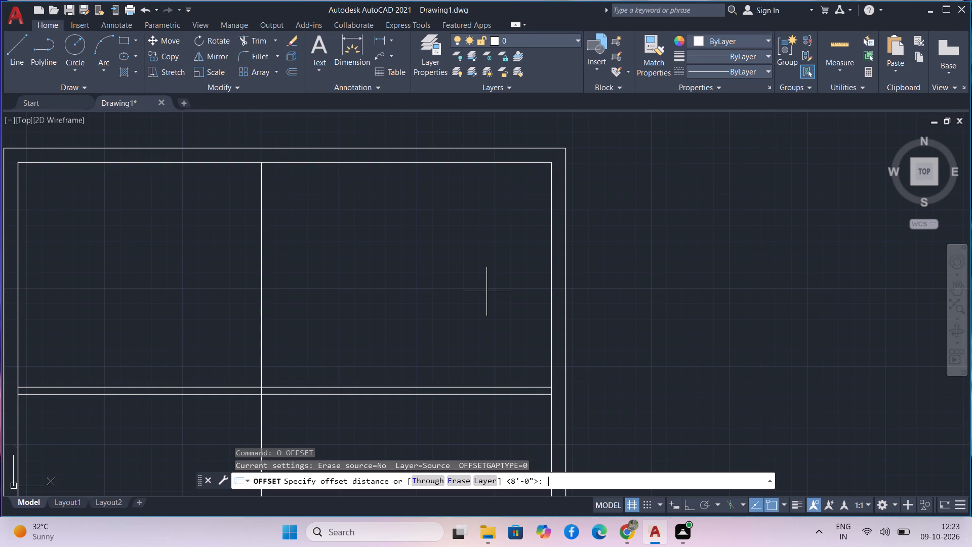
type("11")
key("apostrophe")
key("Return")
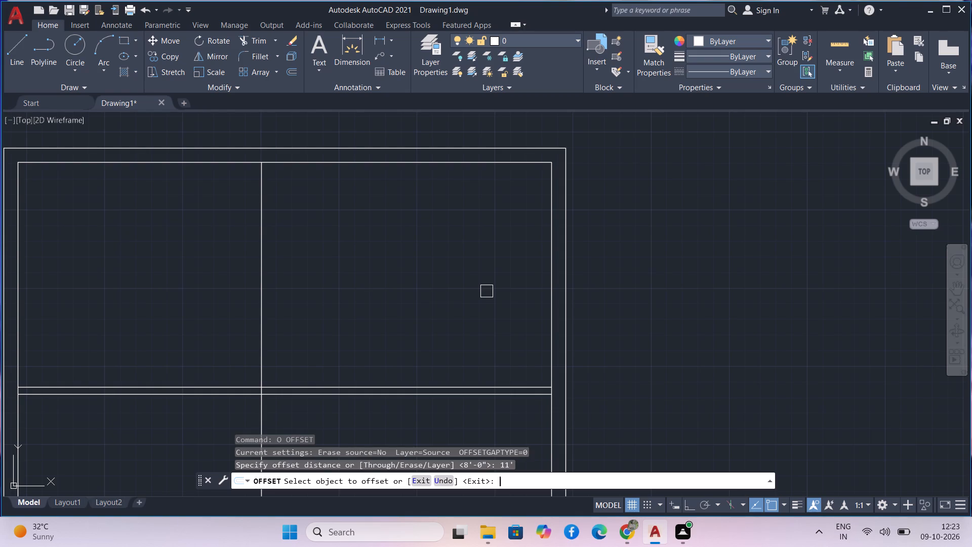
left_click(457, 164)
left_click(471, 214)
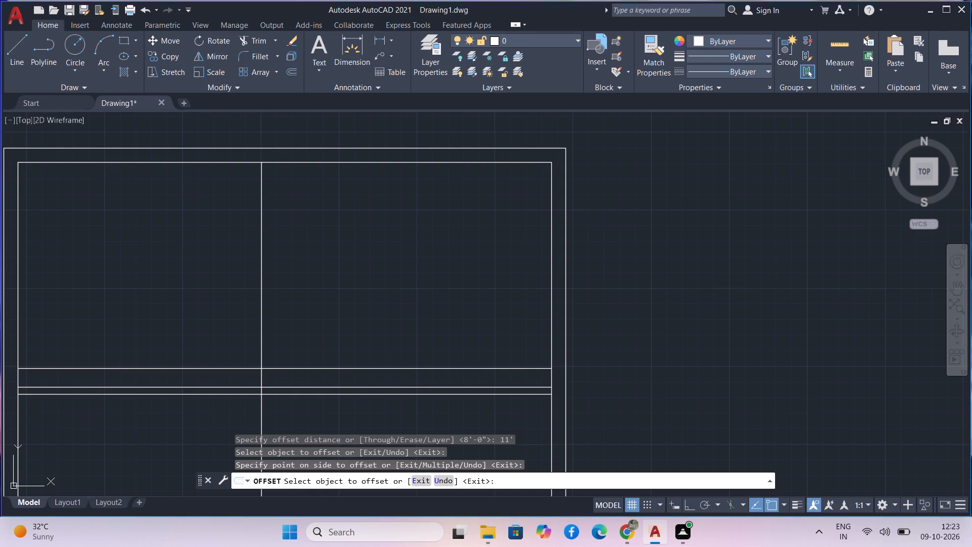
Offset the right inner wall line 11' to the left and finish the Offset command.
type("13")
key("BackSpace")
key("2")
key("apostrophe")
key("Return")
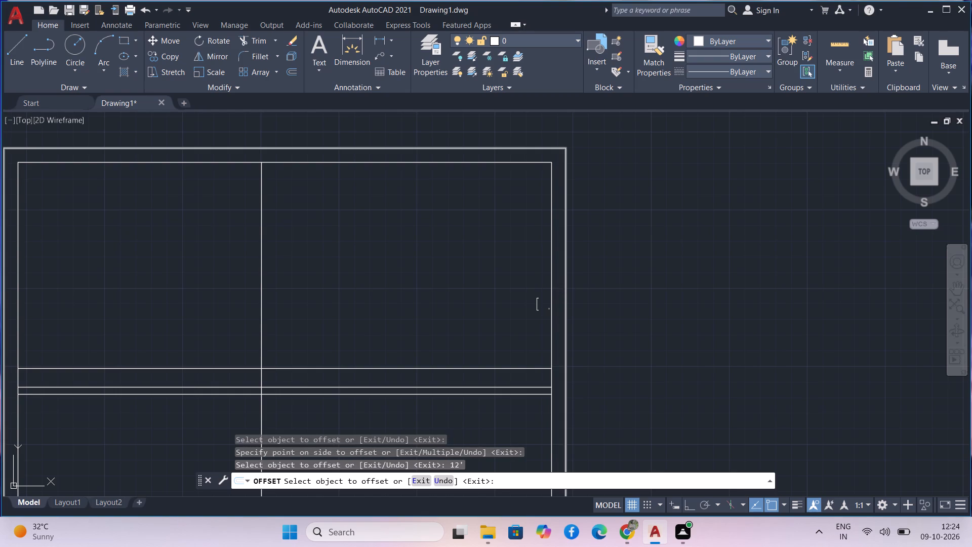
left_click_drag(551, 316, 528, 316)
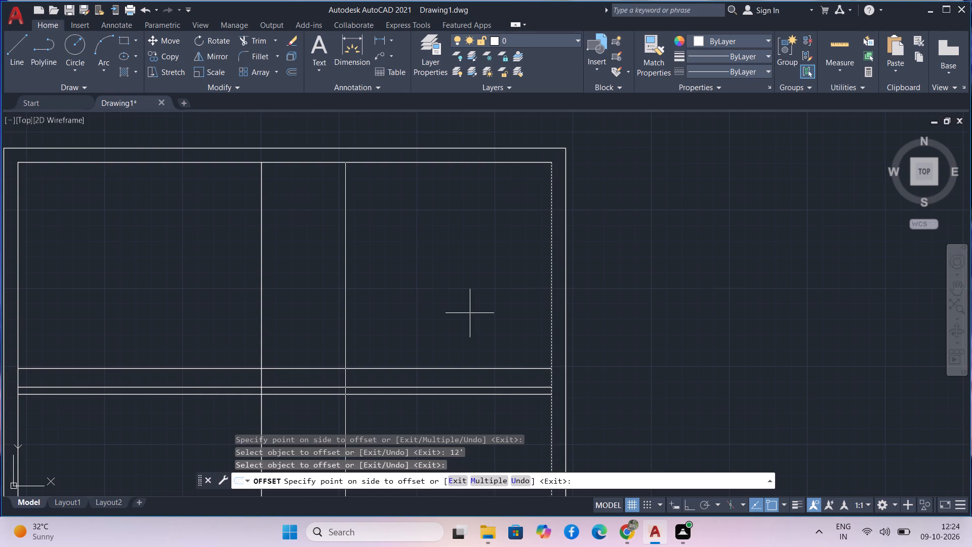
left_click(470, 313)
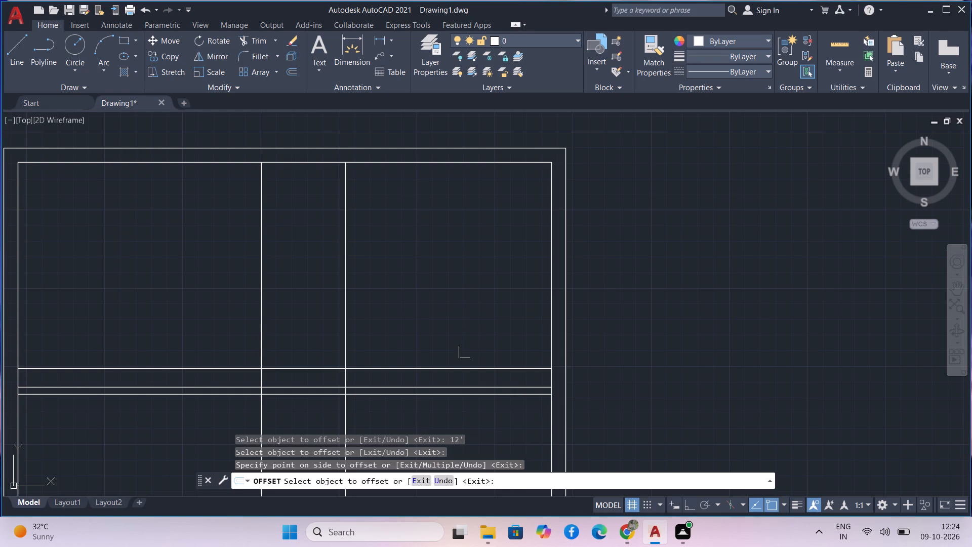
key("space")
Trim both lines of the old horizontal partition between the left full-height vertical line and the right inner wall.
type("tr")
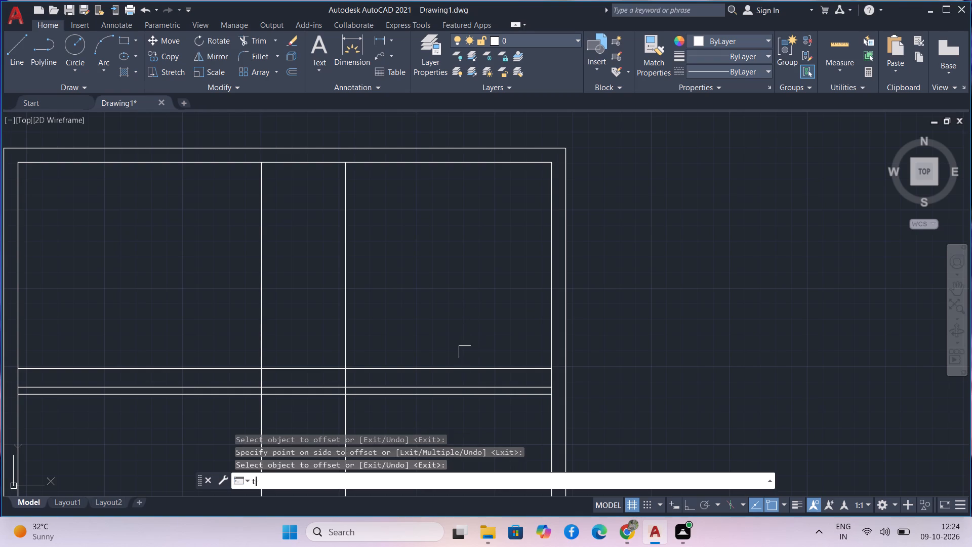
key("space")
left_click(425, 389)
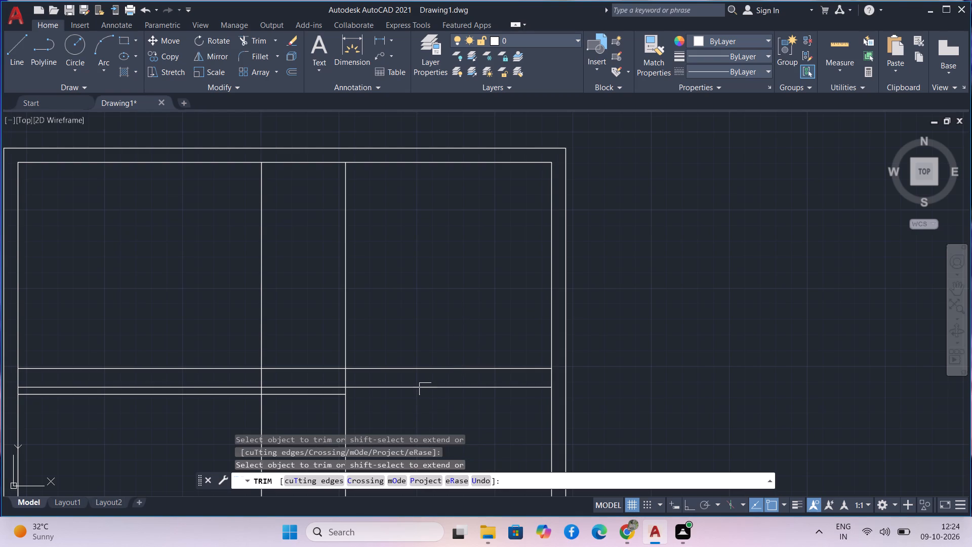
left_click(425, 387)
double_click(316, 391)
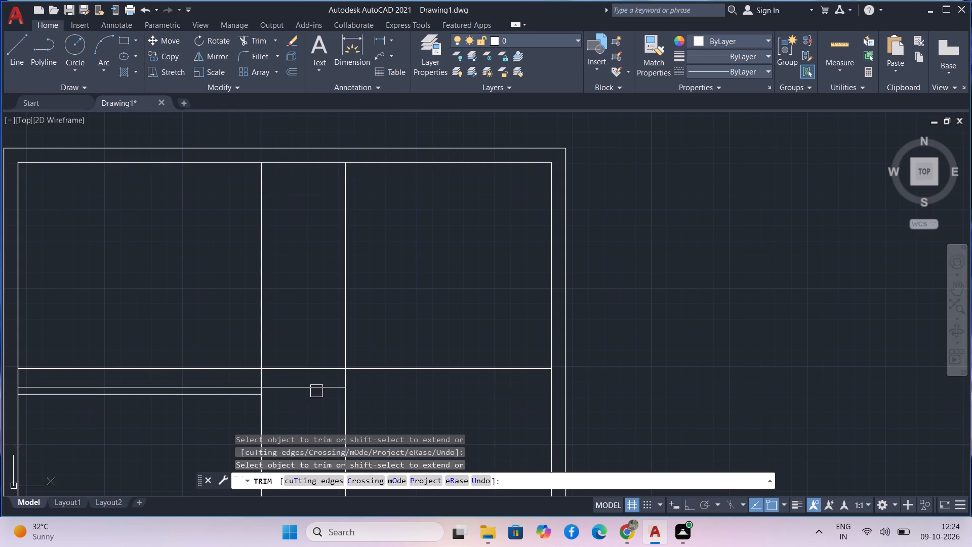
left_click(319, 386)
Trim the new vertical line below the new horizontal line, and the new horizontal line left of the full-height vertical line.
left_click(343, 410)
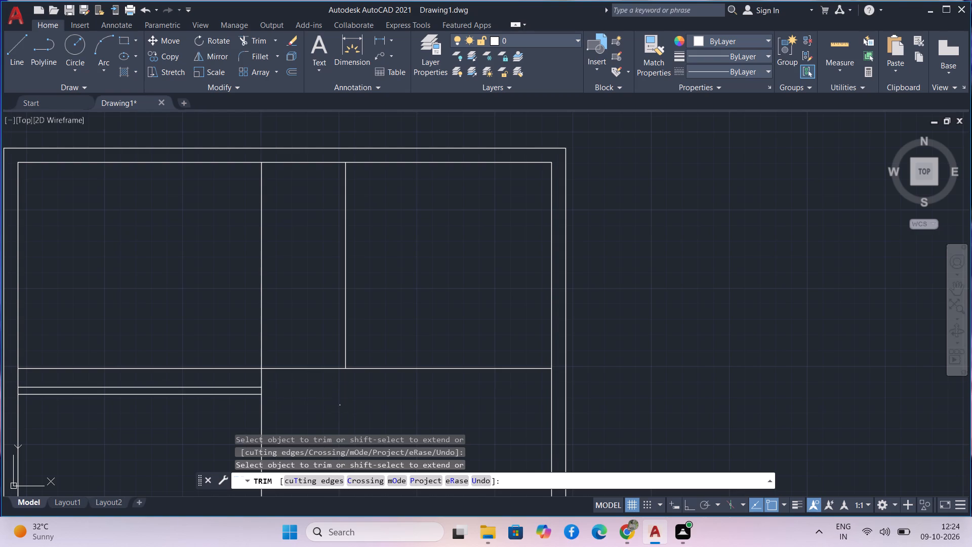
middle_click_drag(332, 406, 268, 351)
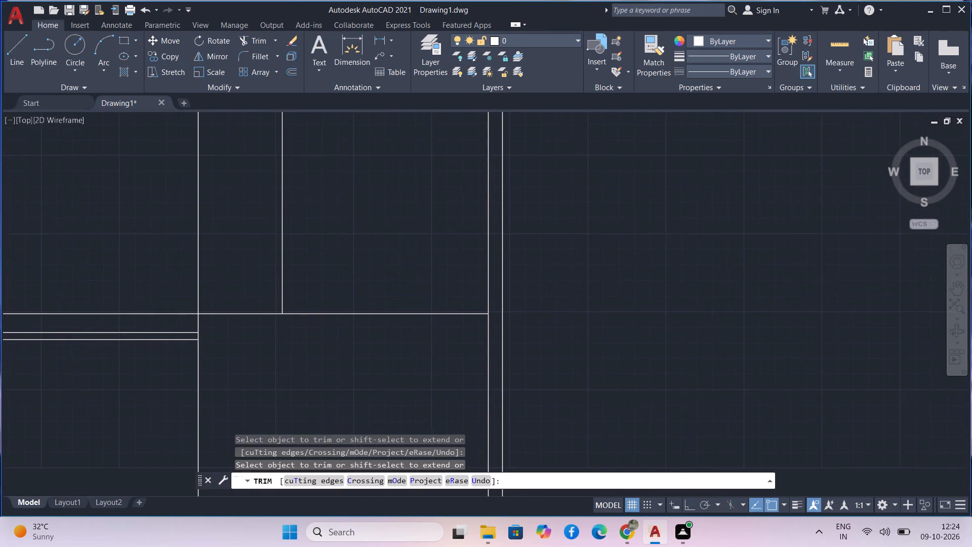
middle_click_drag(268, 351, 265, 359)
scroll(268, 354, "down", 1)
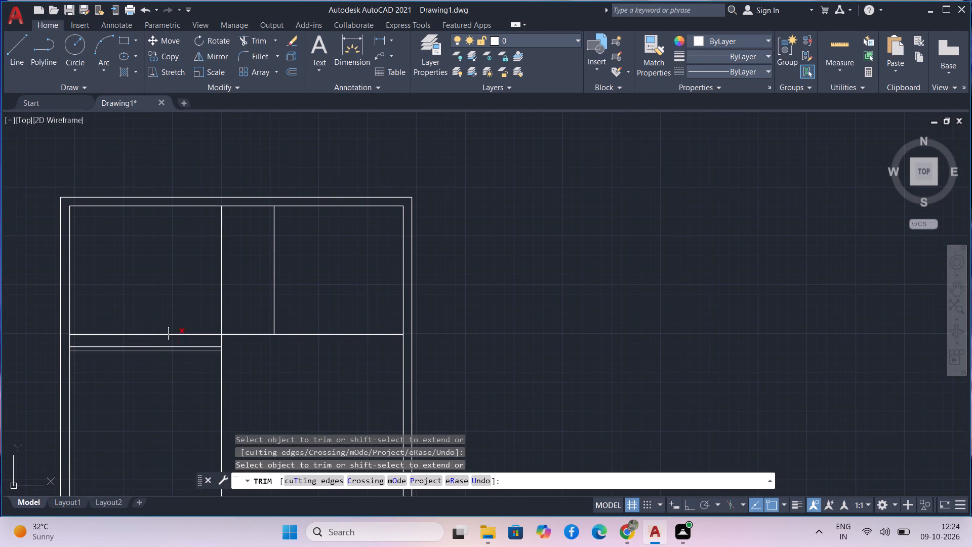
left_click(176, 329)
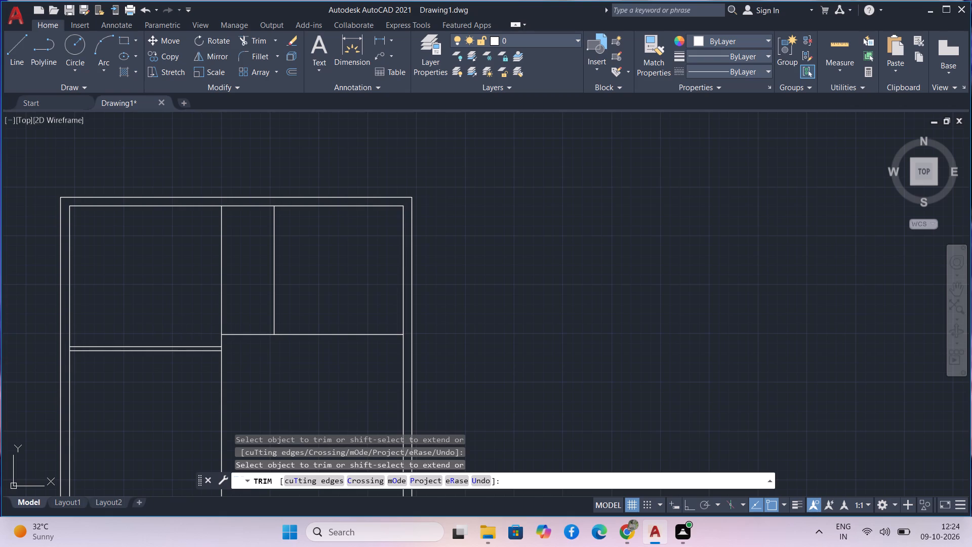
Measure the width and depth of the new upper-right room.
middle_click_drag(272, 365, 262, 371)
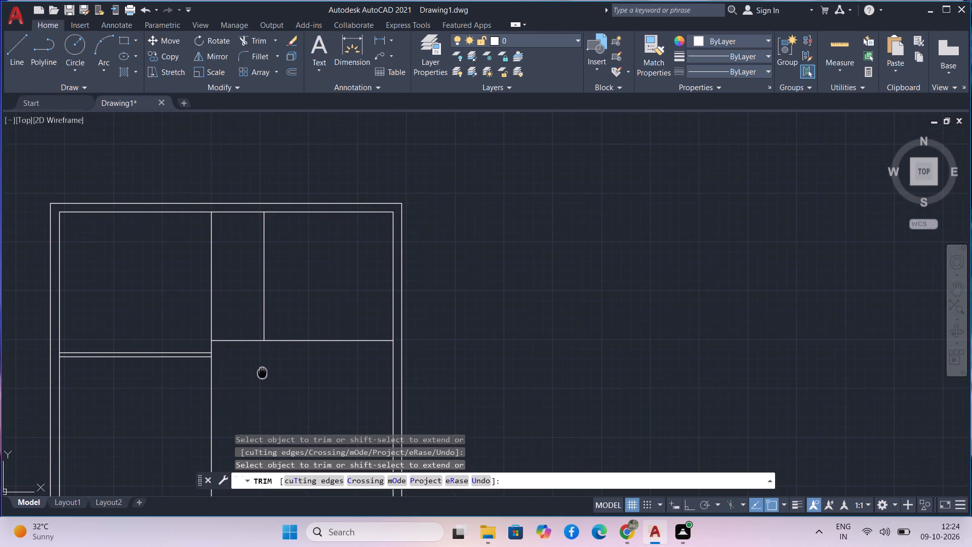
middle_click_drag(262, 371, 262, 377)
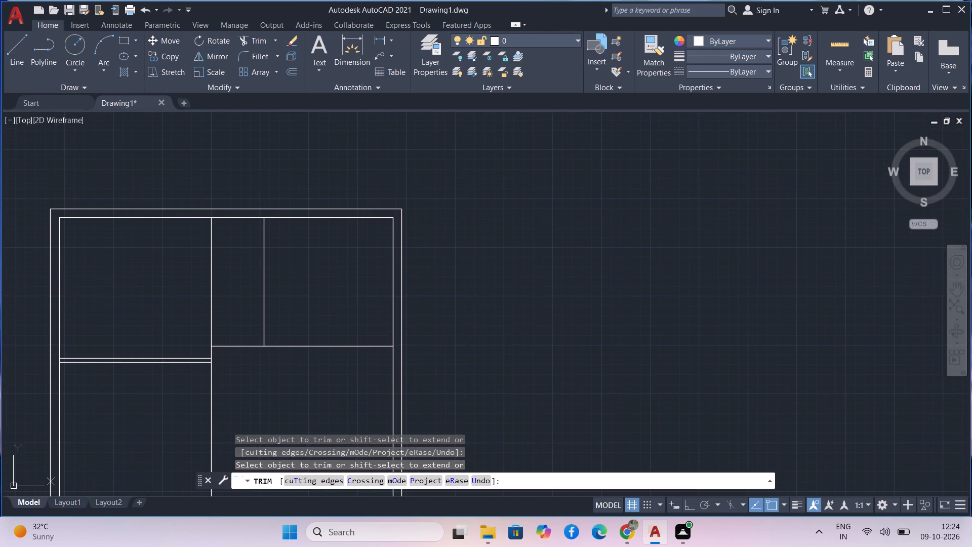
scroll(256, 361, "up", 2)
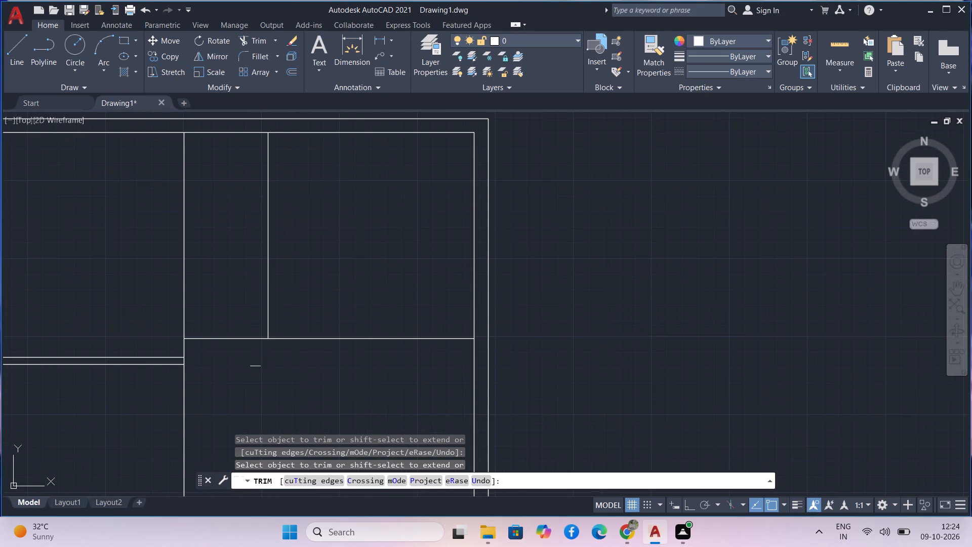
middle_click_drag(255, 360, 205, 372)
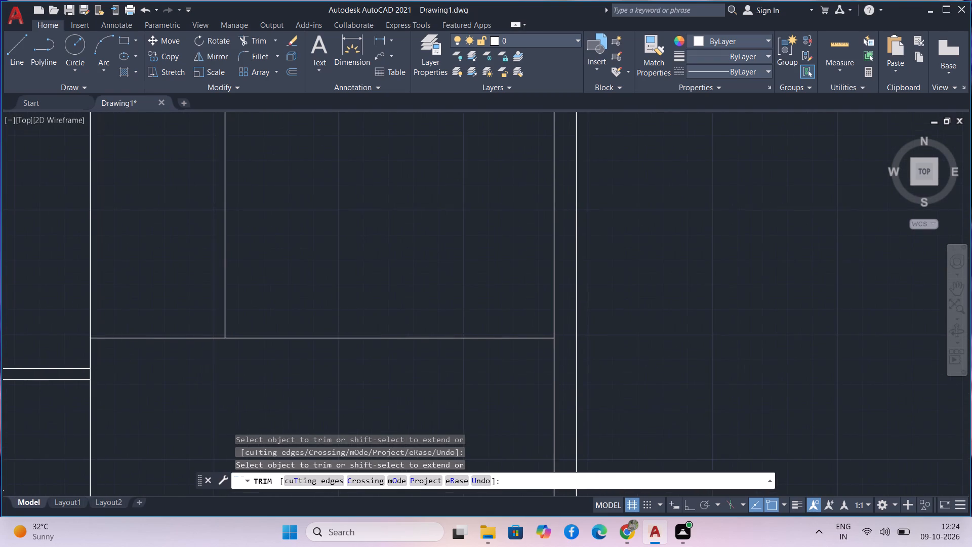
middle_click_drag(205, 372, 210, 376)
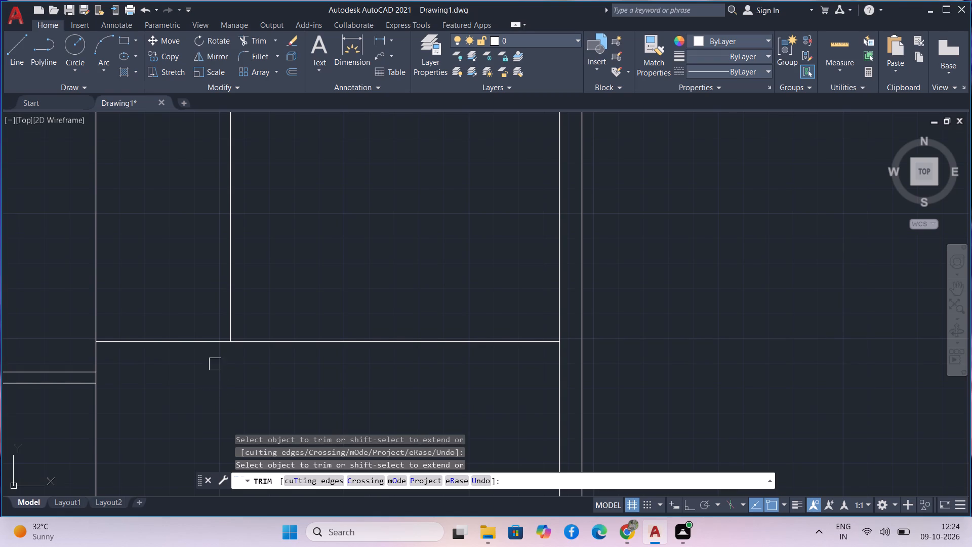
middle_click_drag(215, 364, 217, 438)
scroll(215, 438, "down", 2)
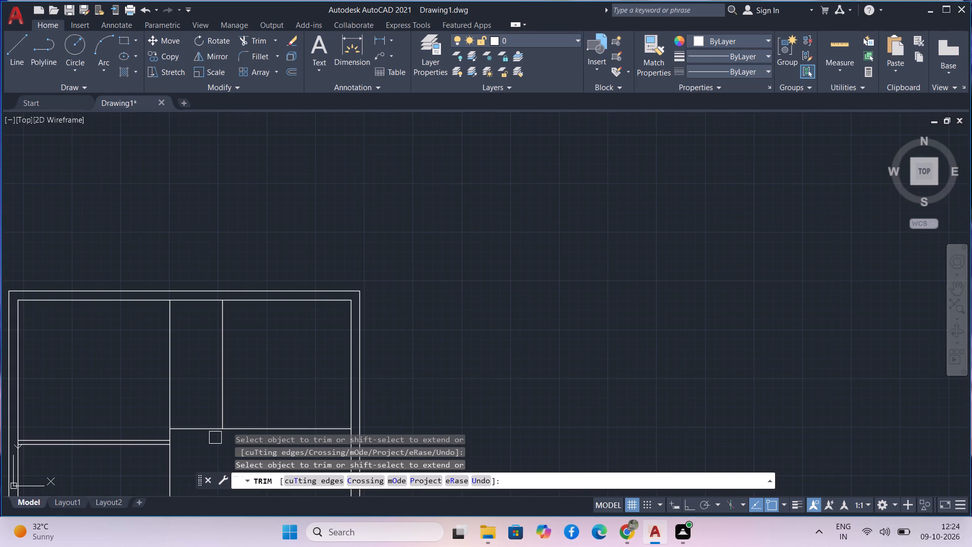
middle_click_drag(215, 438, 200, 426)
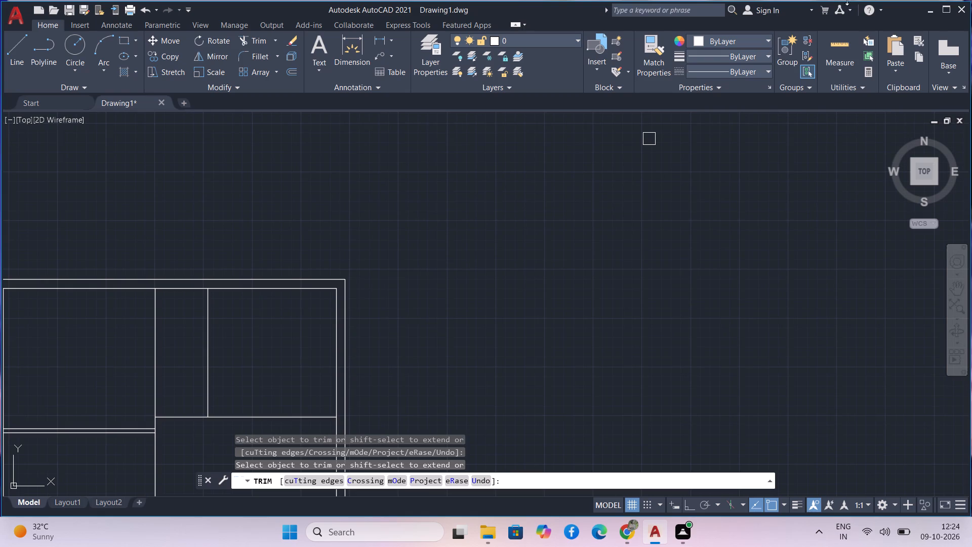
left_click(835, 41)
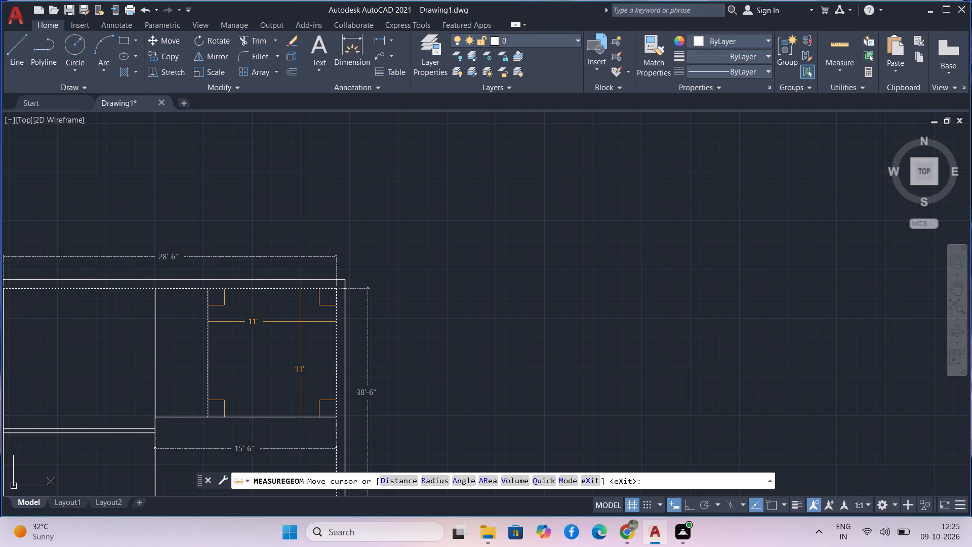
key("Escape")
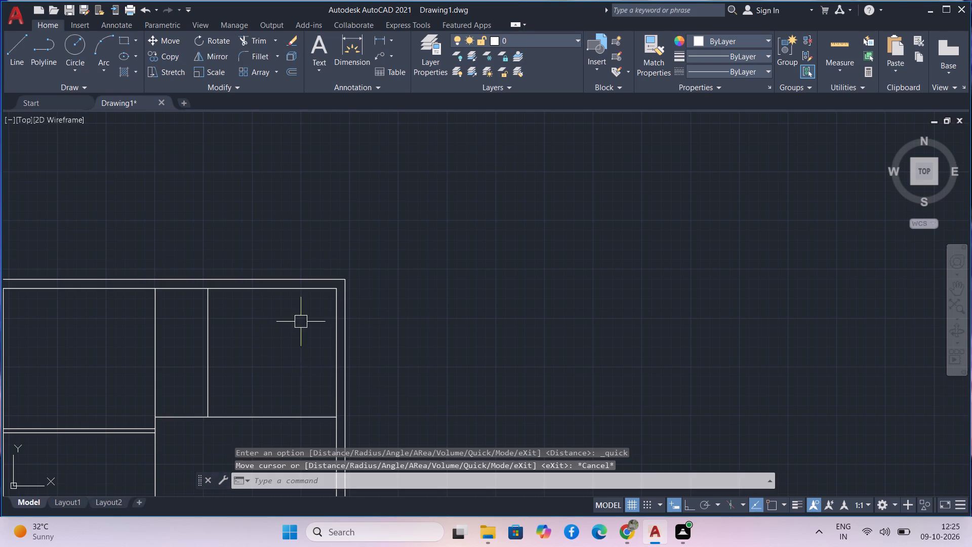
Offset the upper-right room's left line 4.5" to the right and its bottom line 4.5" downward.
middle_click_drag(299, 385, 393, 353)
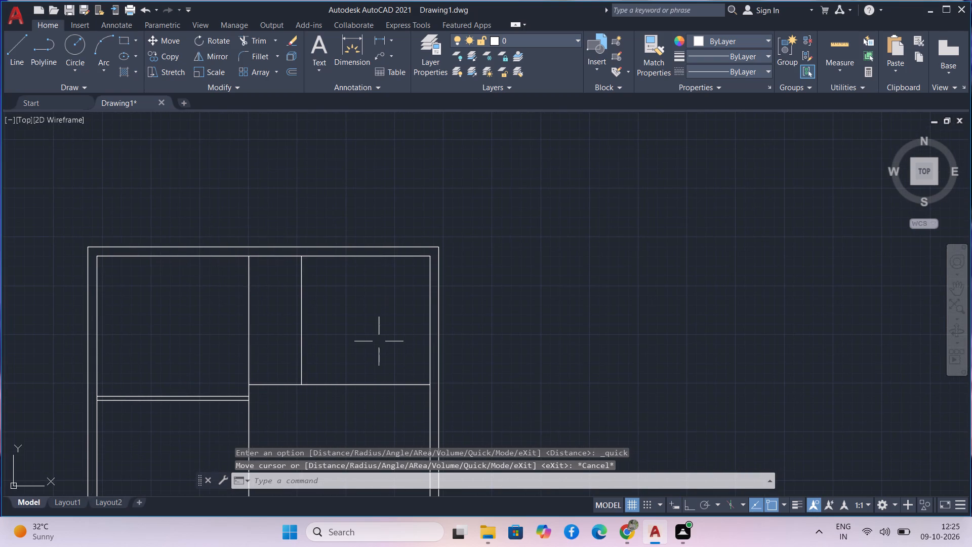
type("o")
key("space")
type("4.5")
key("Return")
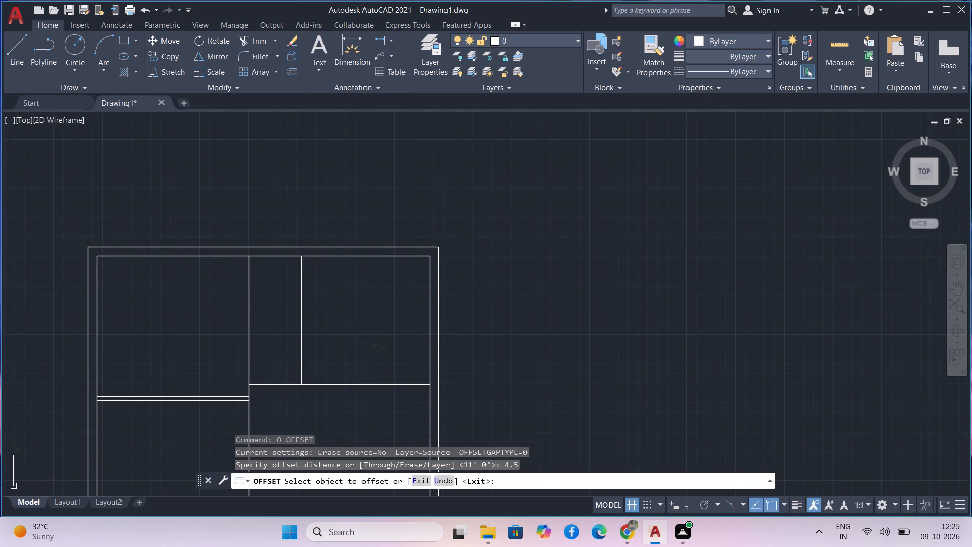
left_click(300, 336)
left_click(312, 335)
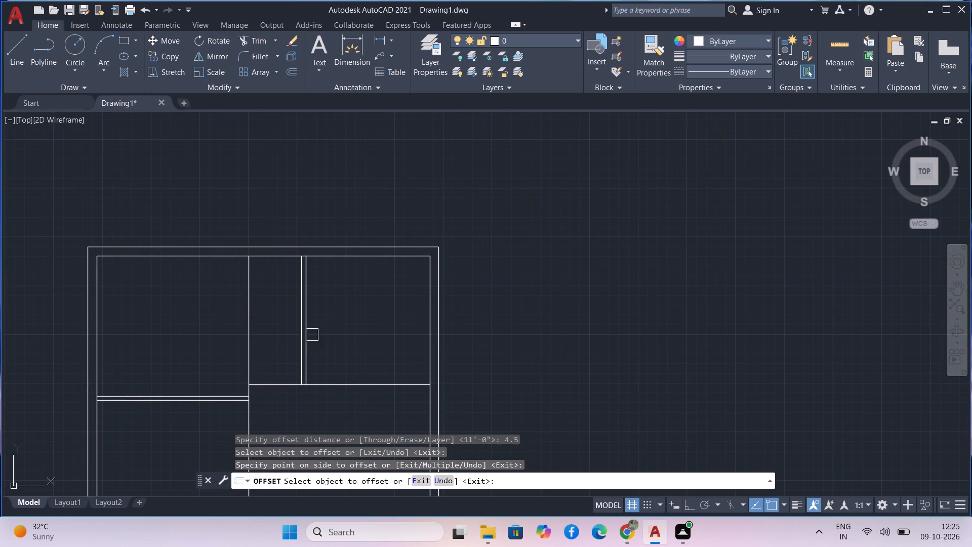
left_click(317, 387)
left_click(321, 405)
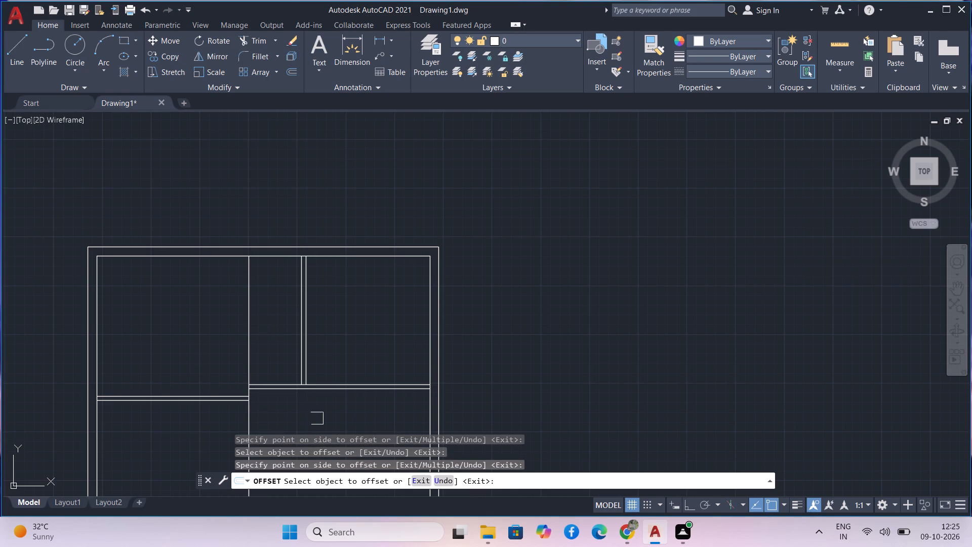
middle_click_drag(329, 416, 301, 369)
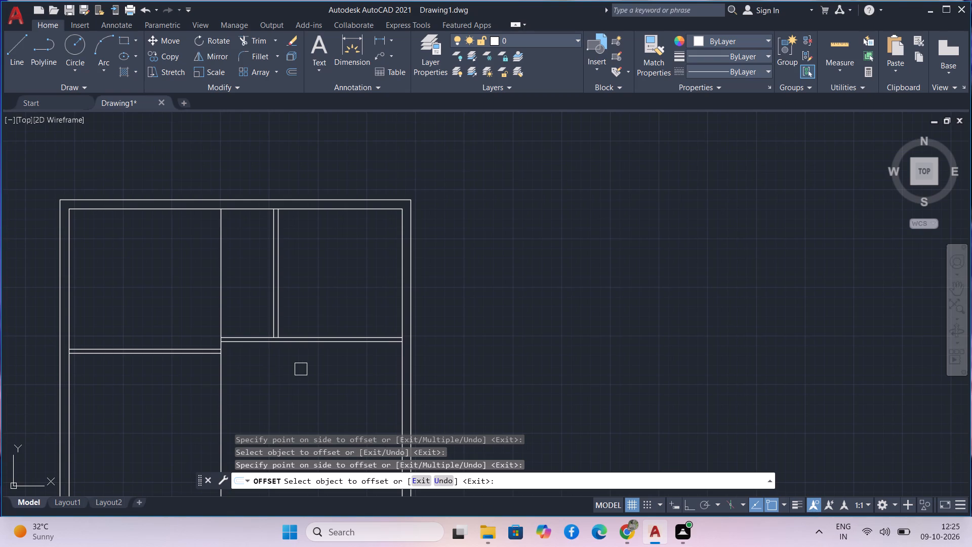
middle_click_drag(300, 365, 285, 332)
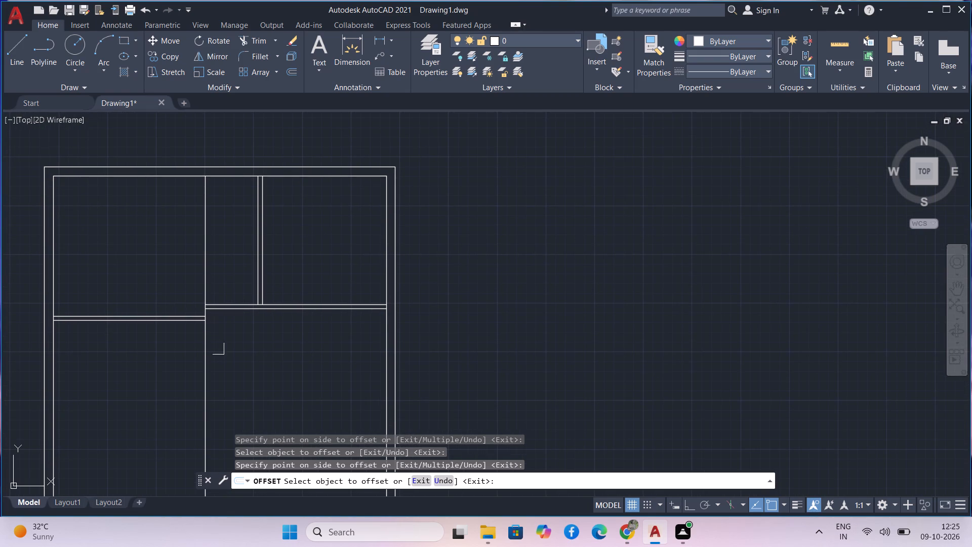
Offset the full-height vertical partition line 4.5" to the left.
left_click(203, 355)
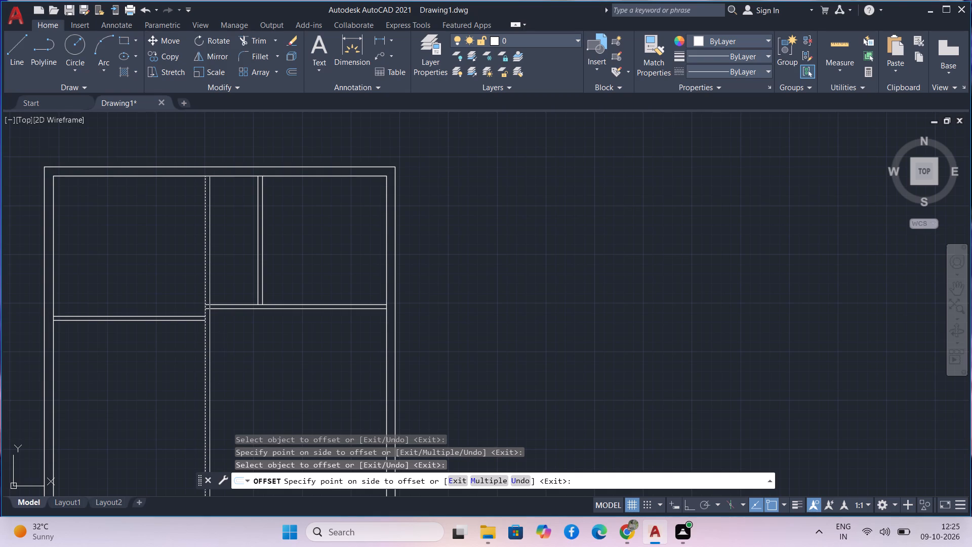
left_click(160, 371)
Trim both vertical partition lines below the upper-left room's horizontal partition.
middle_click_drag(309, 374, 288, 318)
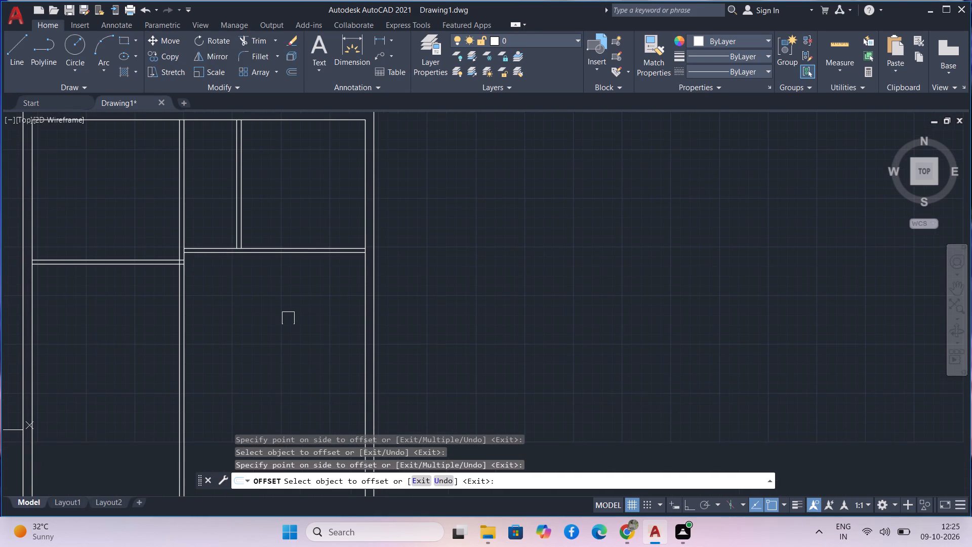
type("tr")
key("Escape")
type("tr")
key("space")
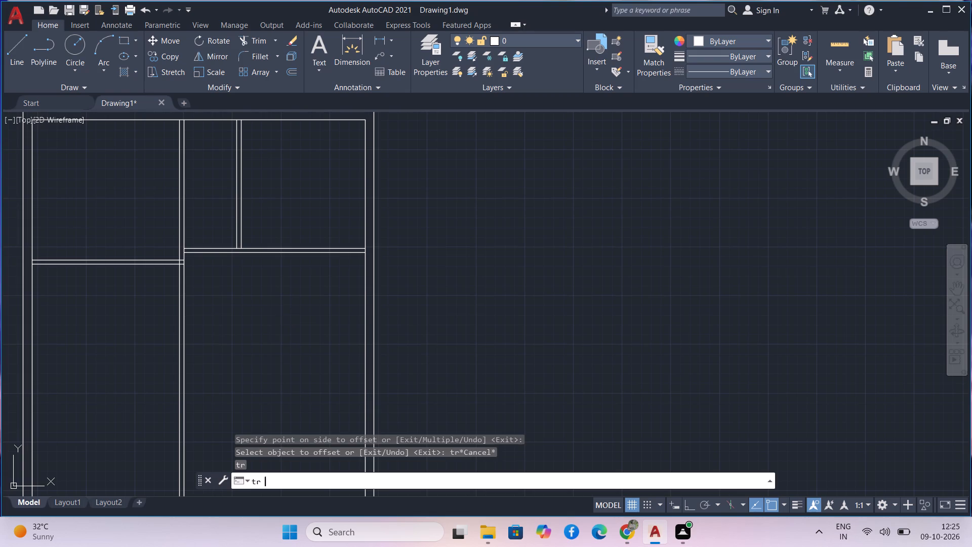
left_click_drag(271, 315, 109, 333)
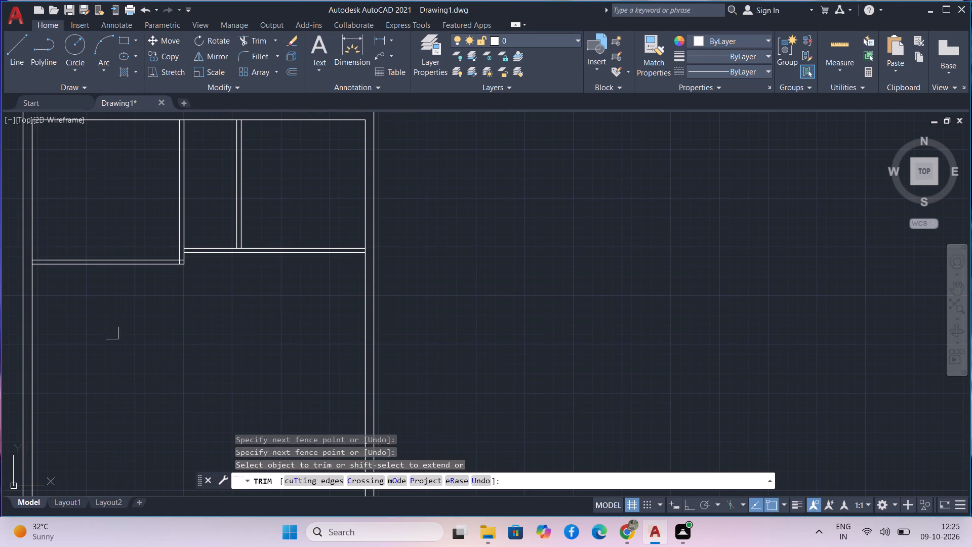
middle_click_drag(226, 328, 208, 346)
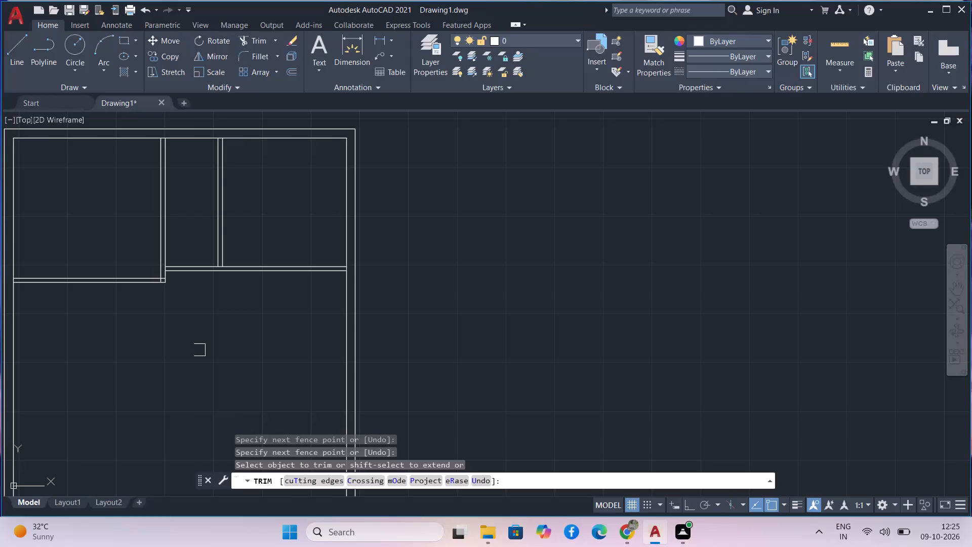
key("Escape")
Offset the lower line of the right-hand horizontal partition 5' downward.
type("o")
key("space")
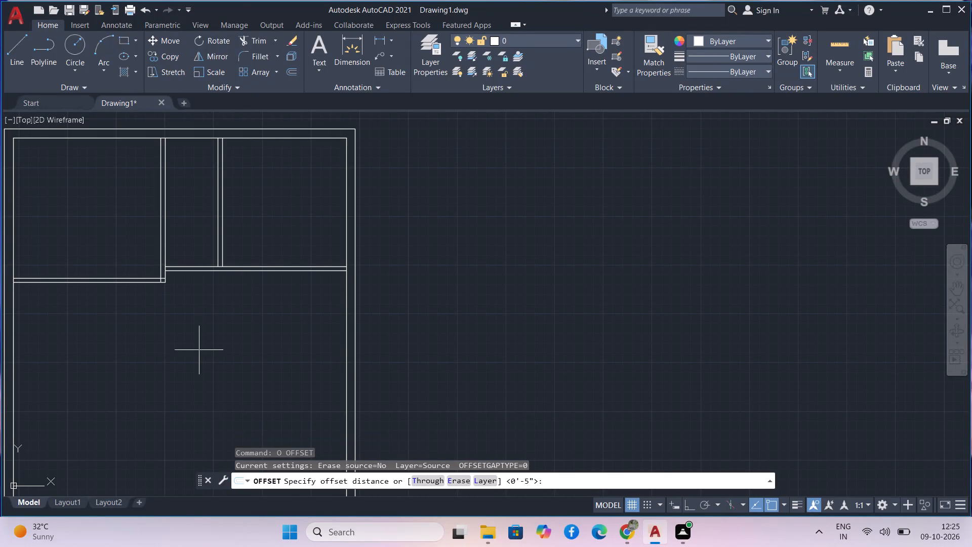
key("5")
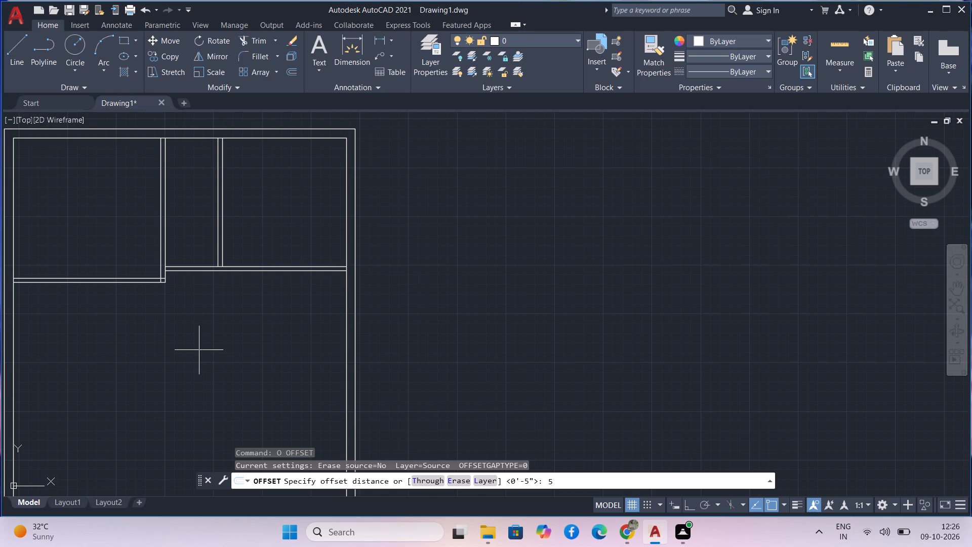
key("apostrophe")
key("Return")
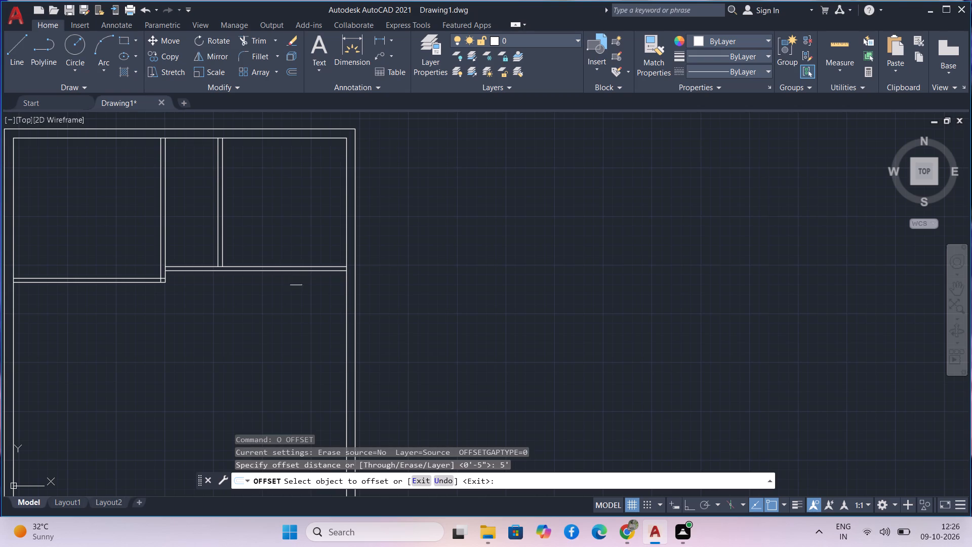
left_click_drag(298, 275, 299, 295)
left_click(304, 333)
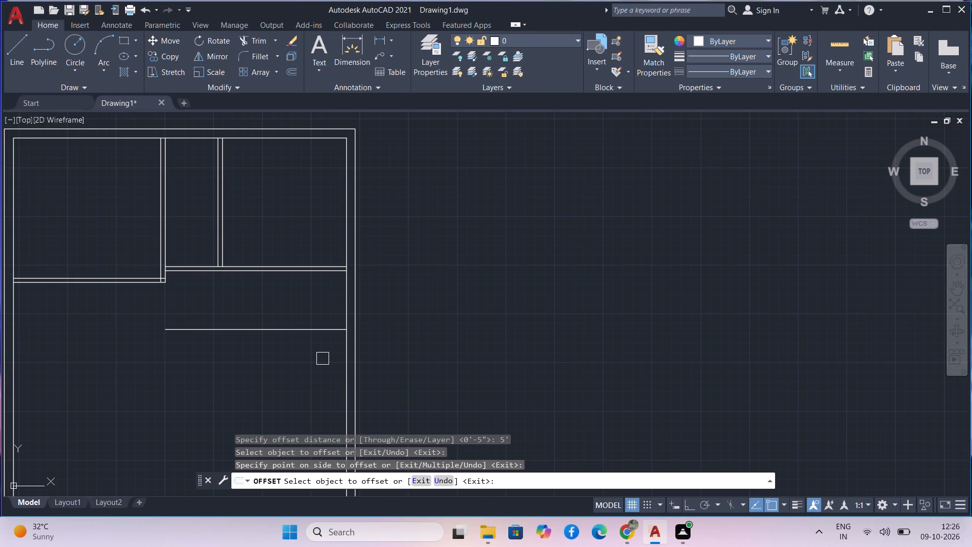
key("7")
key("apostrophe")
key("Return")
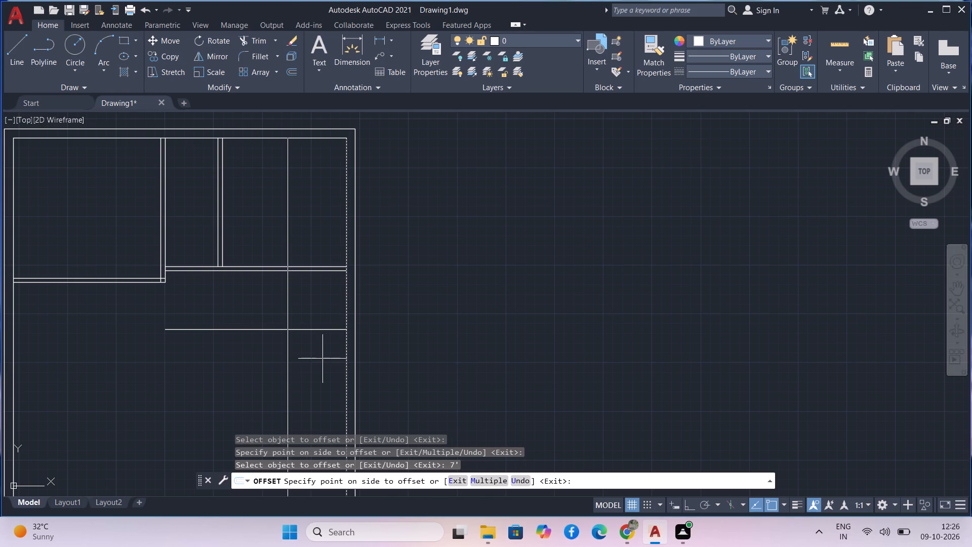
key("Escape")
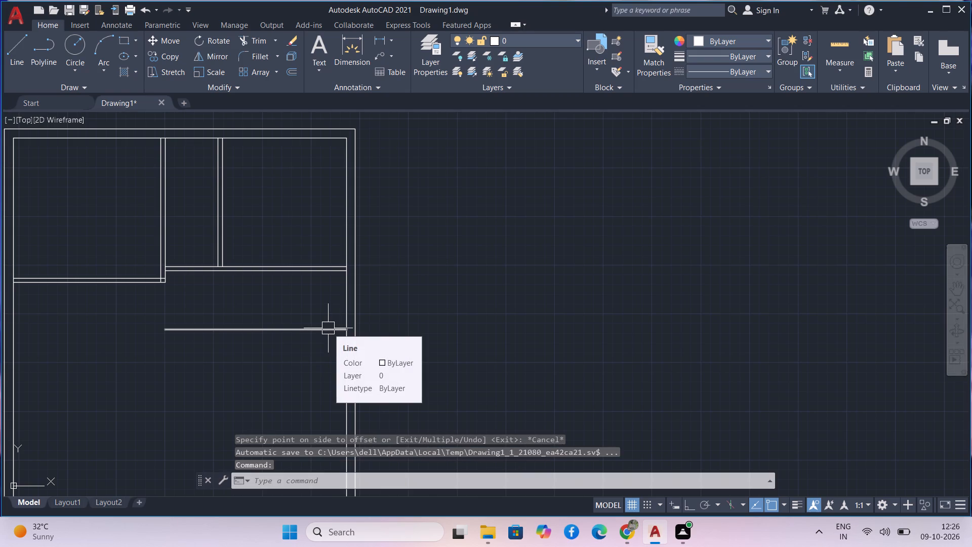
Offset the right inner wall line 7' to the left.
type("o")
key("space")
type("7'")
key("Return")
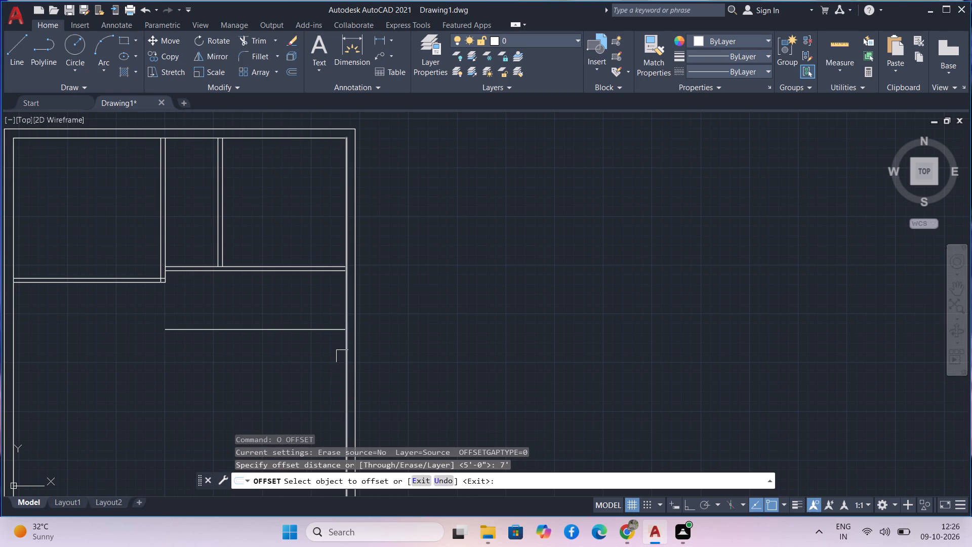
left_click(342, 356)
left_click(306, 377)
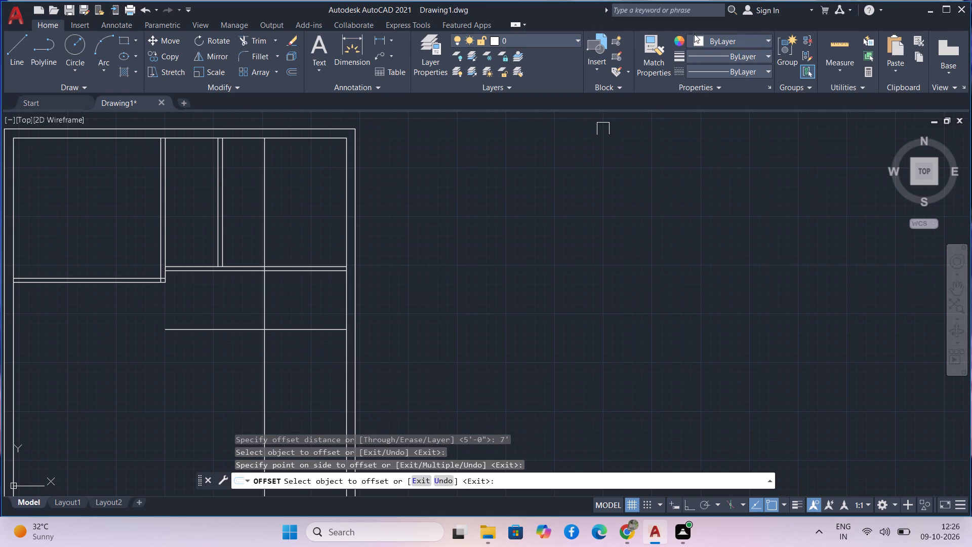
Measure the width and depth of the small area enclosed below the upper-right partition.
left_click(834, 52)
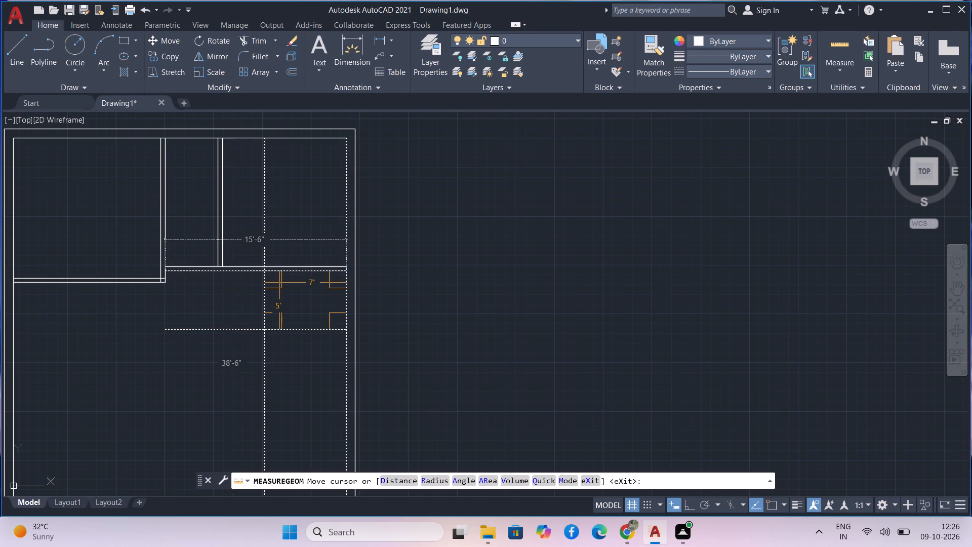
key("Escape")
Trim the new vertical and horizontal lines to leave only a small room below the horizontal partition, against the right inner wall.
type("tr")
key("space")
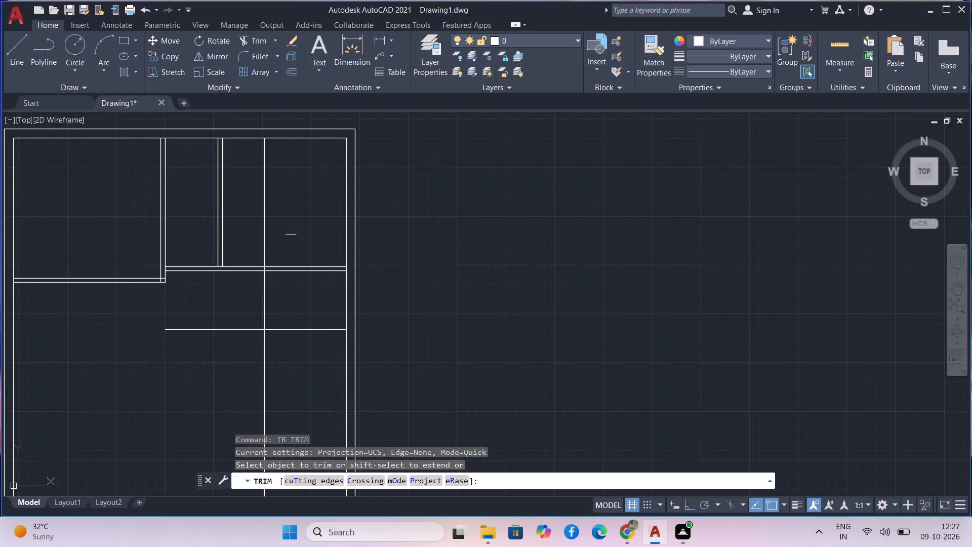
left_click(258, 201)
left_click_drag(262, 207, 272, 211)
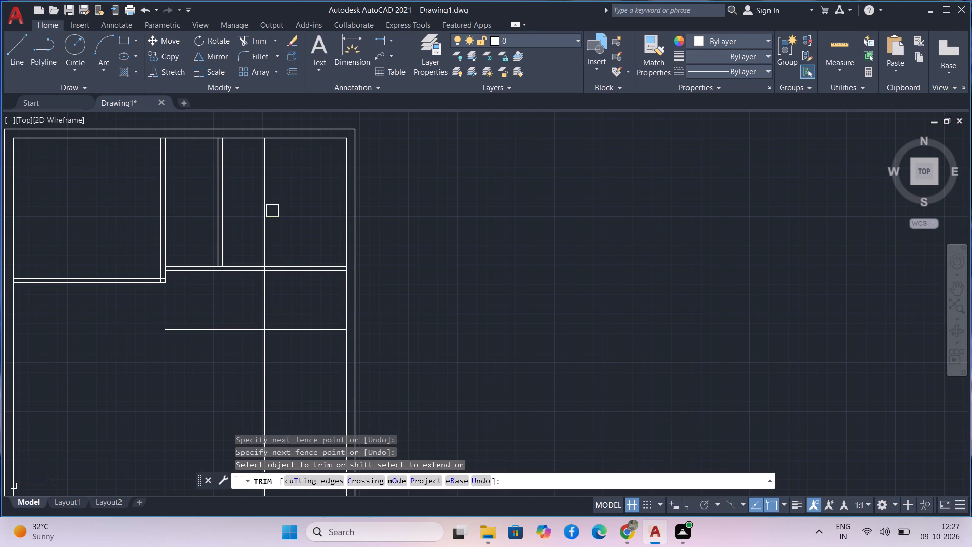
left_click_drag(282, 206, 253, 224)
left_click_drag(218, 292, 285, 391)
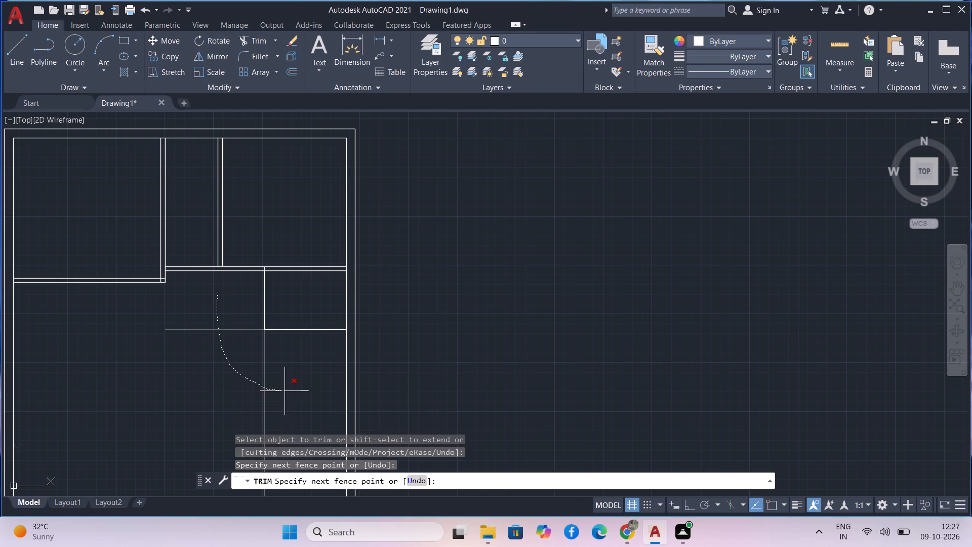
left_click_drag(285, 391, 285, 392)
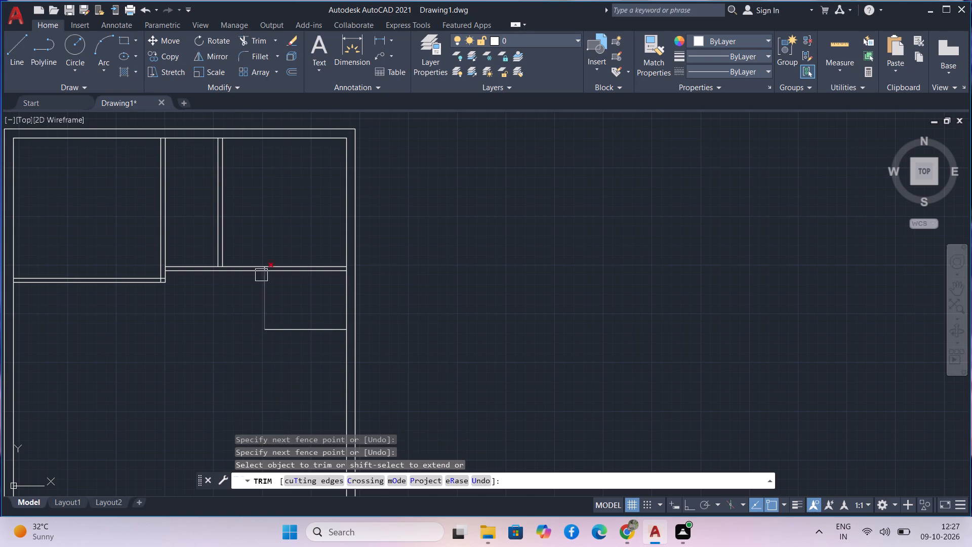
scroll(258, 258, "up", 4)
scroll(278, 299, "up", 3)
left_click(289, 309)
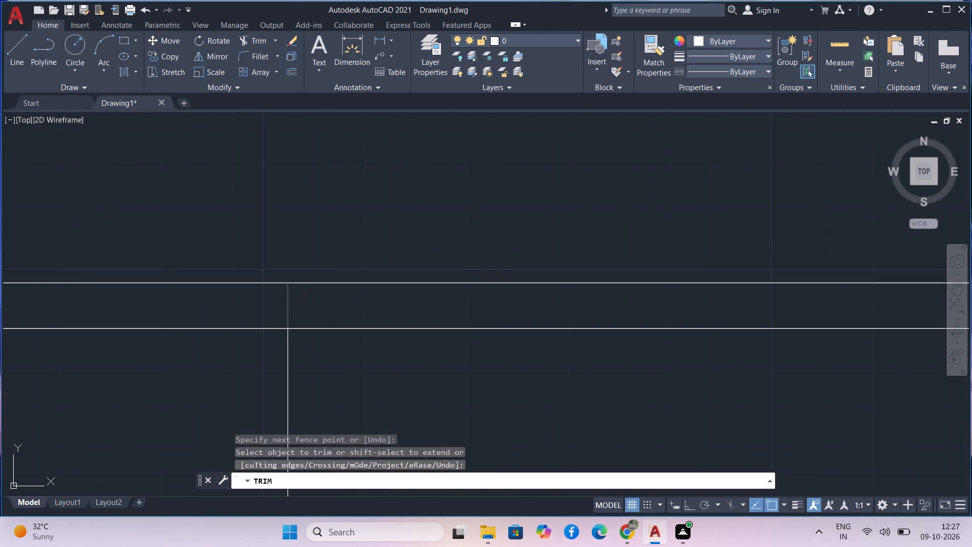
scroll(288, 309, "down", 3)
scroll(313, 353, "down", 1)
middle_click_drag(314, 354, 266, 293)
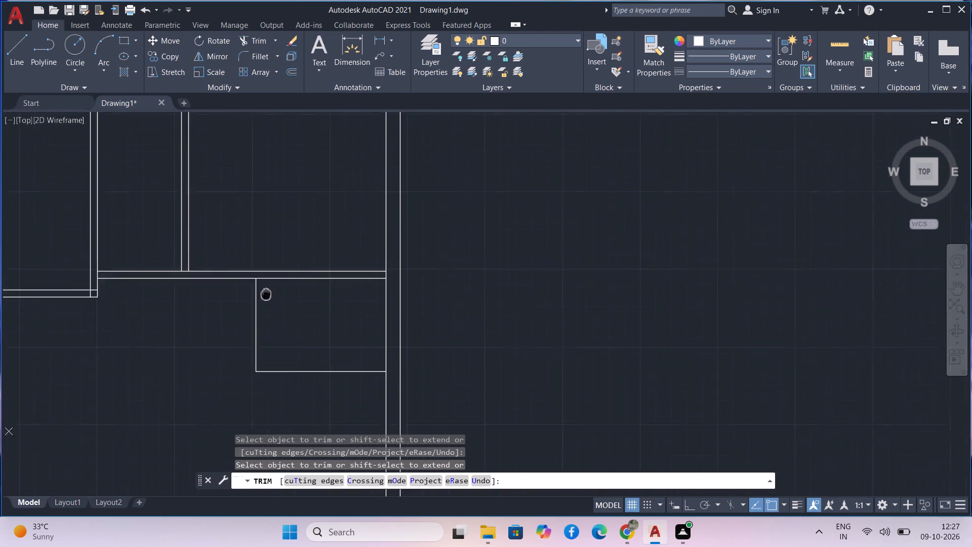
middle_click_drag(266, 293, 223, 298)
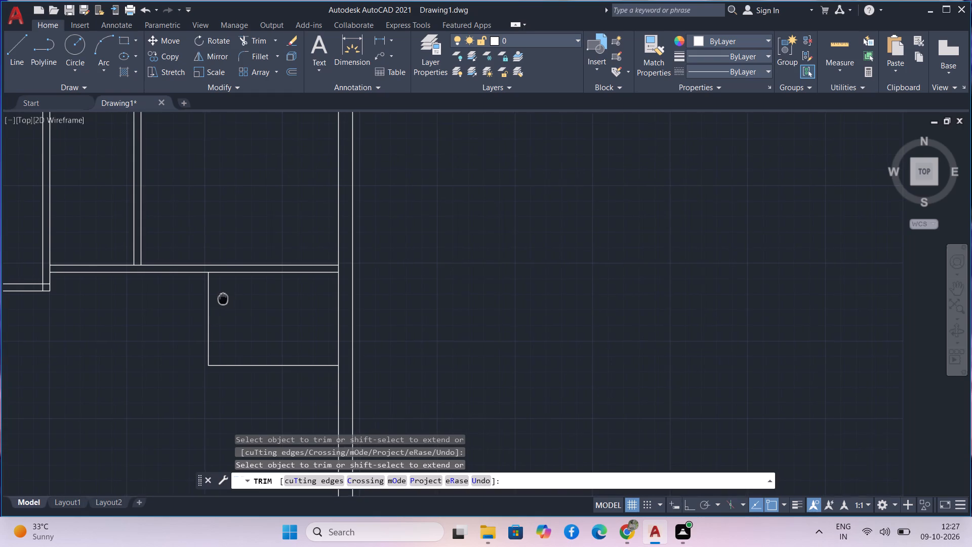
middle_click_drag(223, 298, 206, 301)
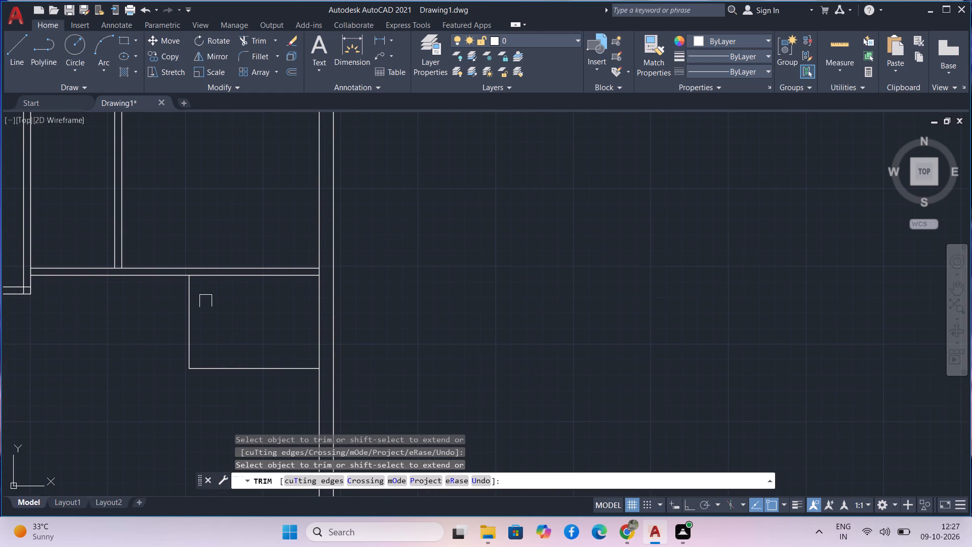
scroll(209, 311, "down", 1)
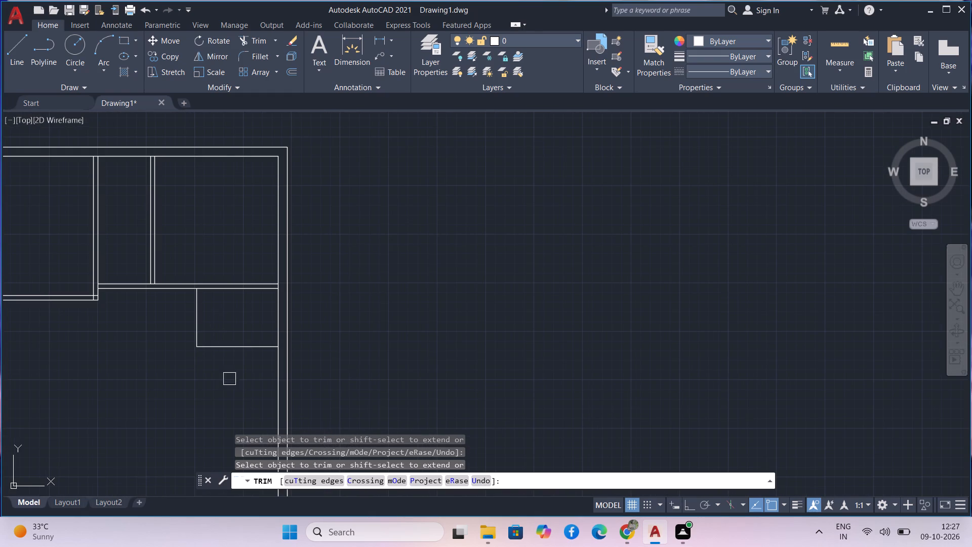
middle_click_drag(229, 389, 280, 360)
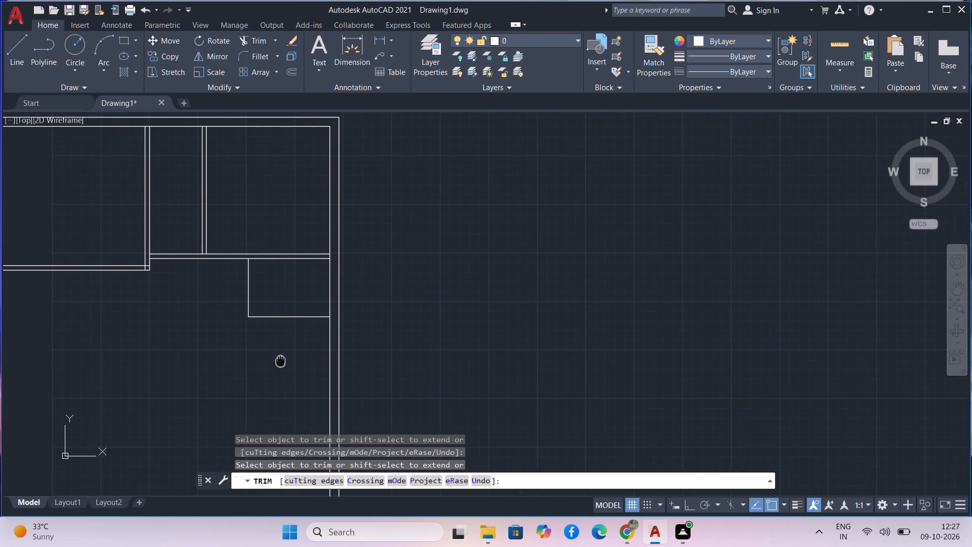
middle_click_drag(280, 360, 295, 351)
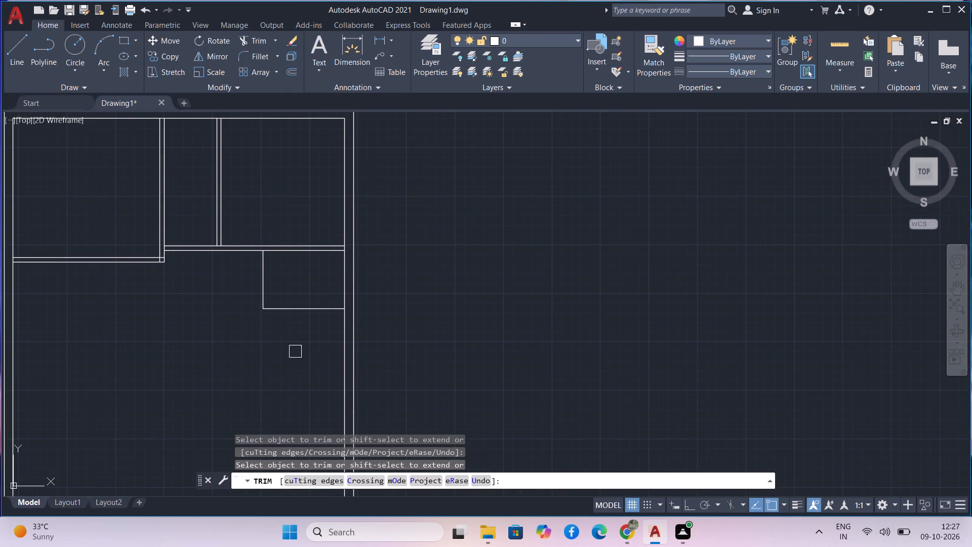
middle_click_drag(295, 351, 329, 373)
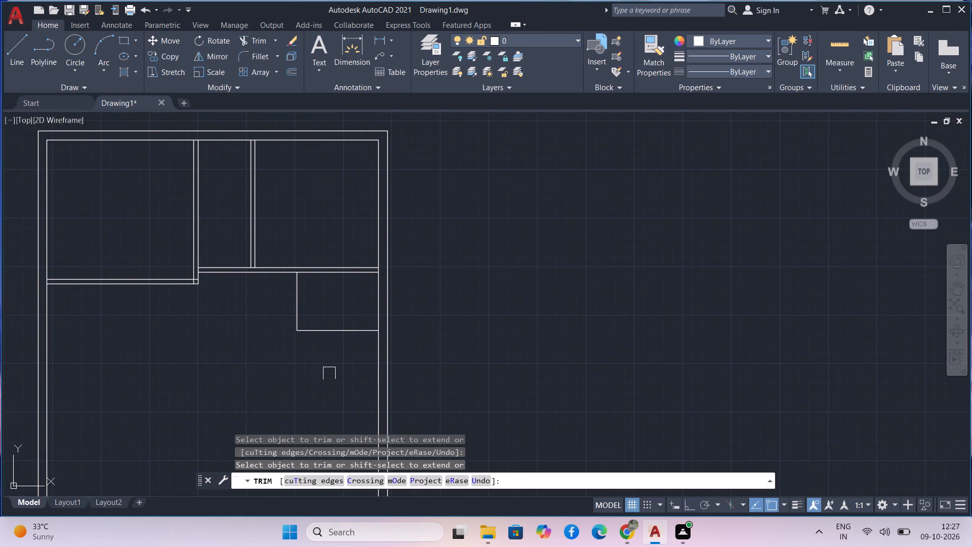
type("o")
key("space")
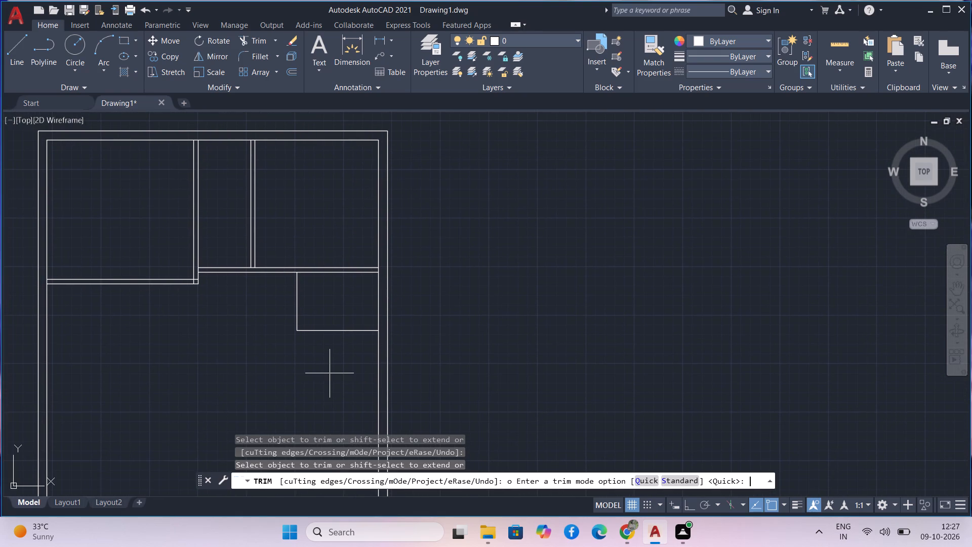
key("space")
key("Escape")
Offset the bottom line of the small room below the upper-right partition 4.5" downward.
type("o")
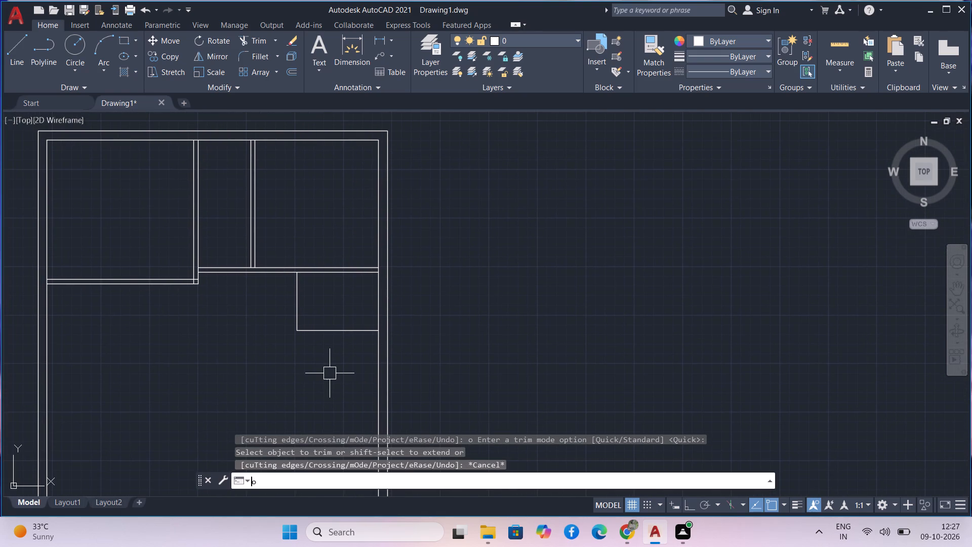
key("space")
type("4.5")
key("Return")
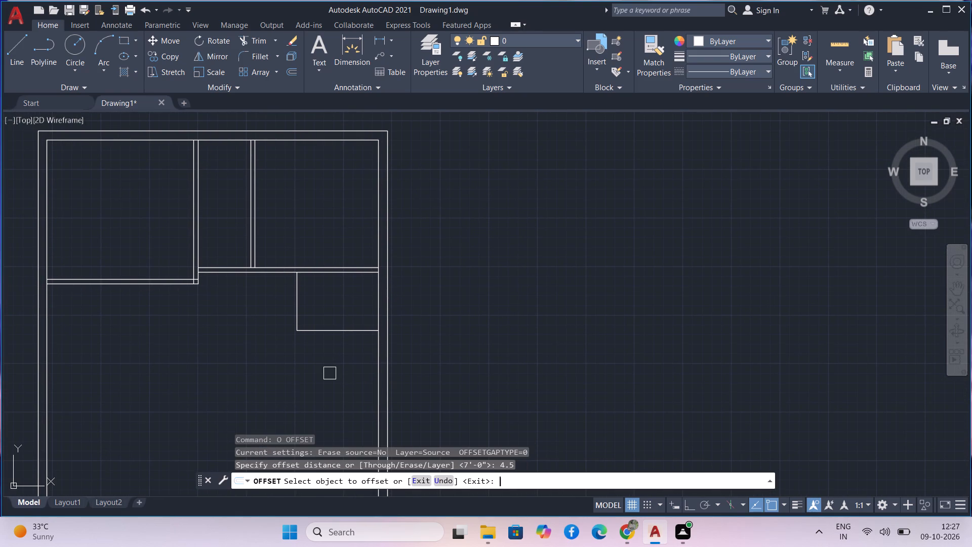
scroll(330, 373, "up", 3)
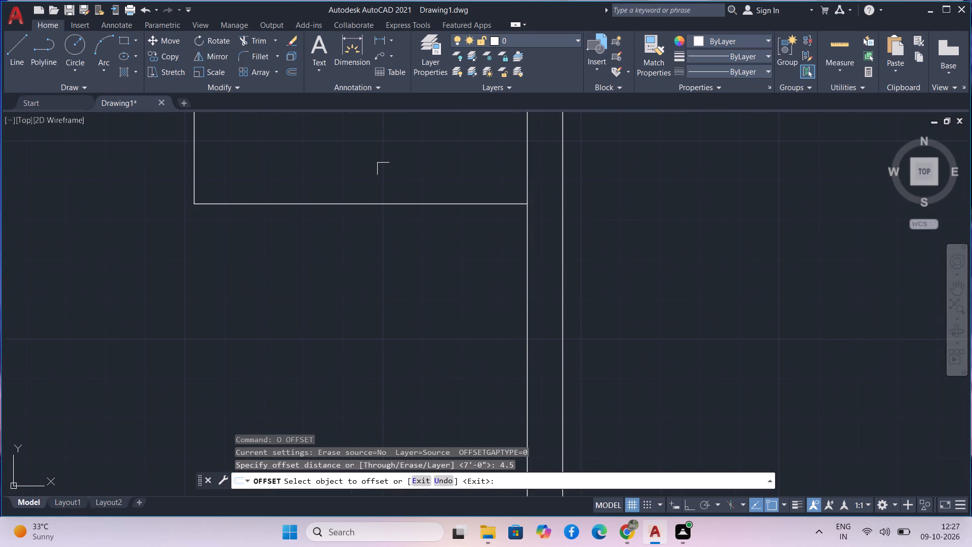
left_click_drag(382, 203, 383, 219)
left_click(389, 265)
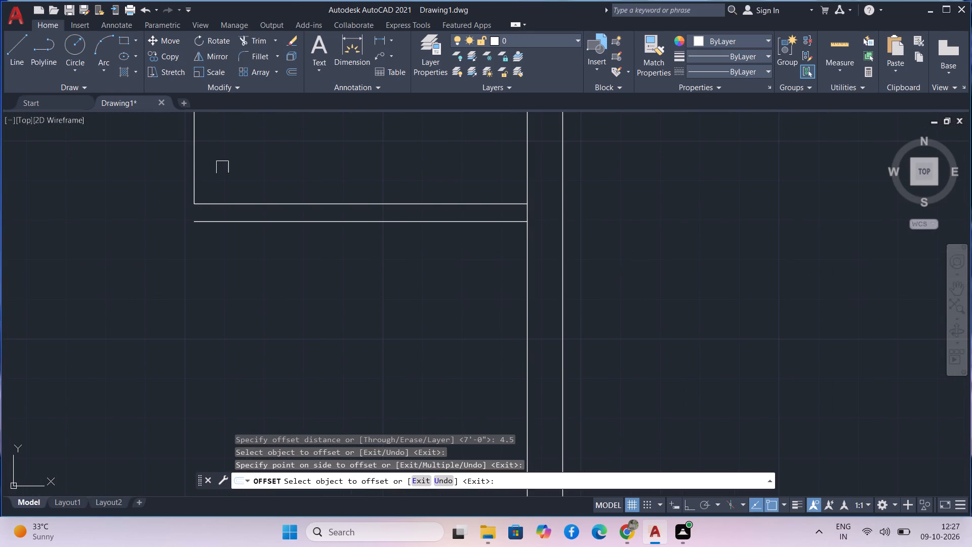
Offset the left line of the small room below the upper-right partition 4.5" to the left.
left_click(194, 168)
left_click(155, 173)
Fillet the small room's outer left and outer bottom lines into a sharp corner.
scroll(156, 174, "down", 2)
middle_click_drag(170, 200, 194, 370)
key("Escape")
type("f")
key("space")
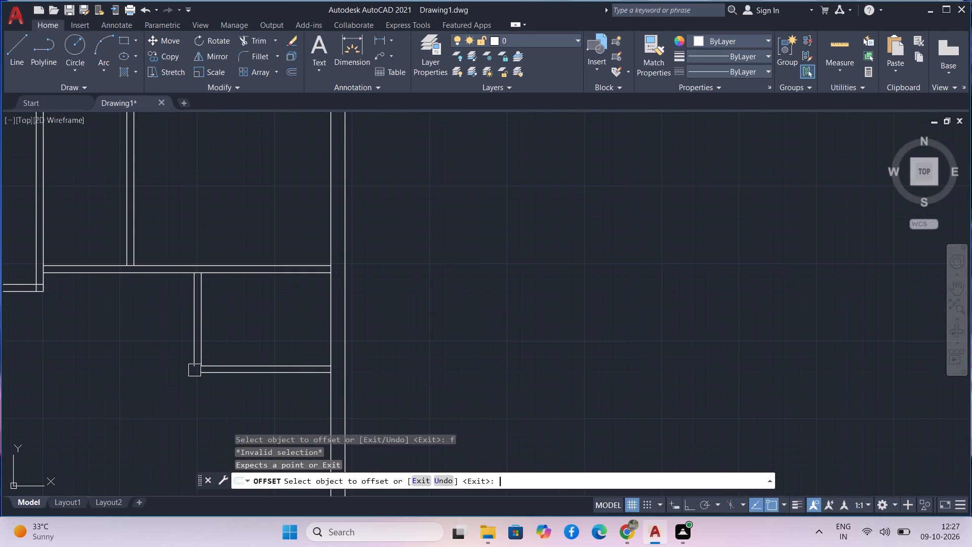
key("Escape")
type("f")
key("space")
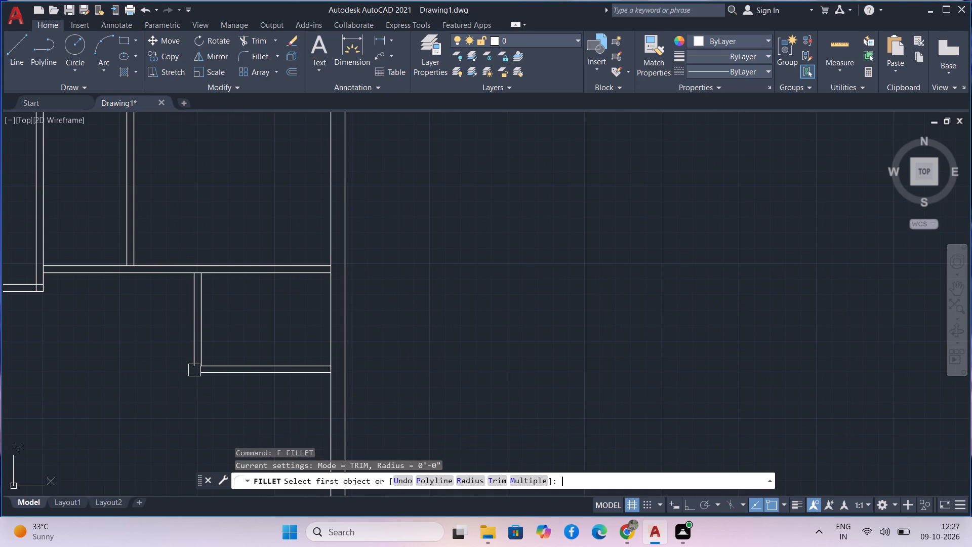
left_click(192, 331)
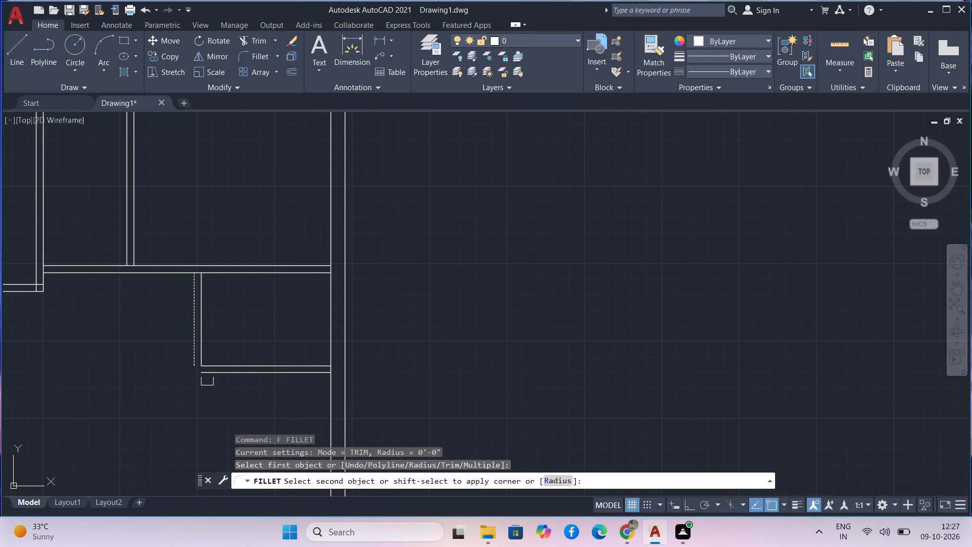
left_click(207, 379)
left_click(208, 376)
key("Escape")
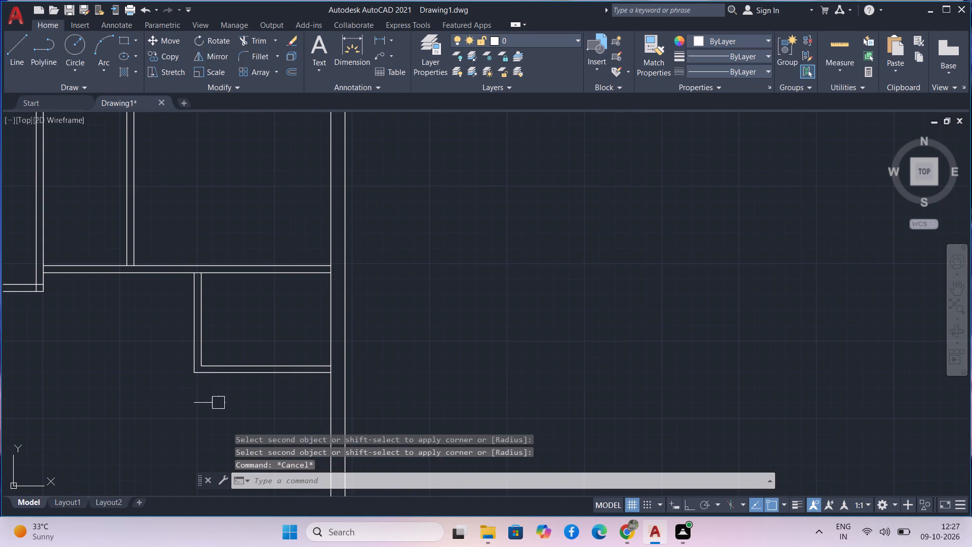
Trim away all the wall lines of the small room below the upper-right horizontal partition.
middle_click_drag(144, 367, 192, 309)
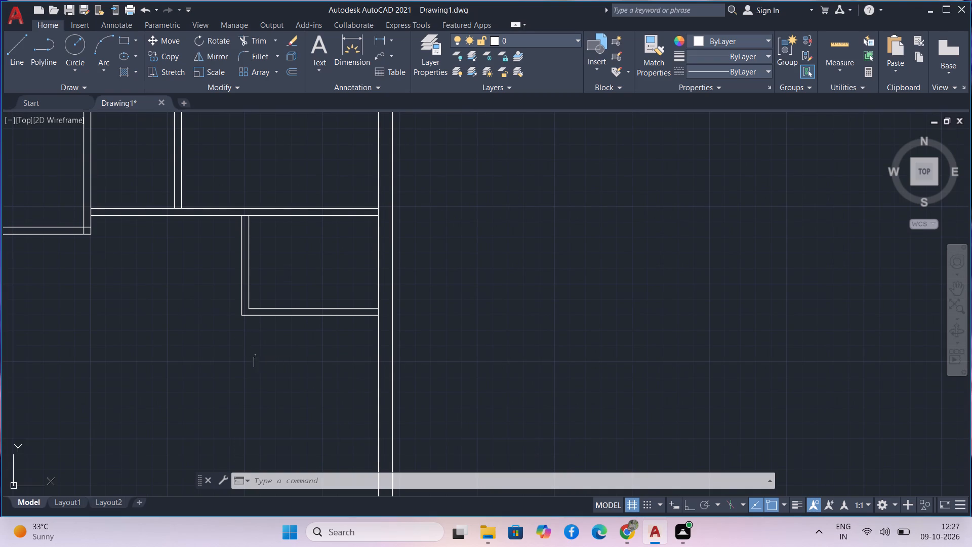
middle_click_drag(266, 353, 236, 299)
scroll(241, 306, "down", 1)
scroll(253, 367, "down", 1)
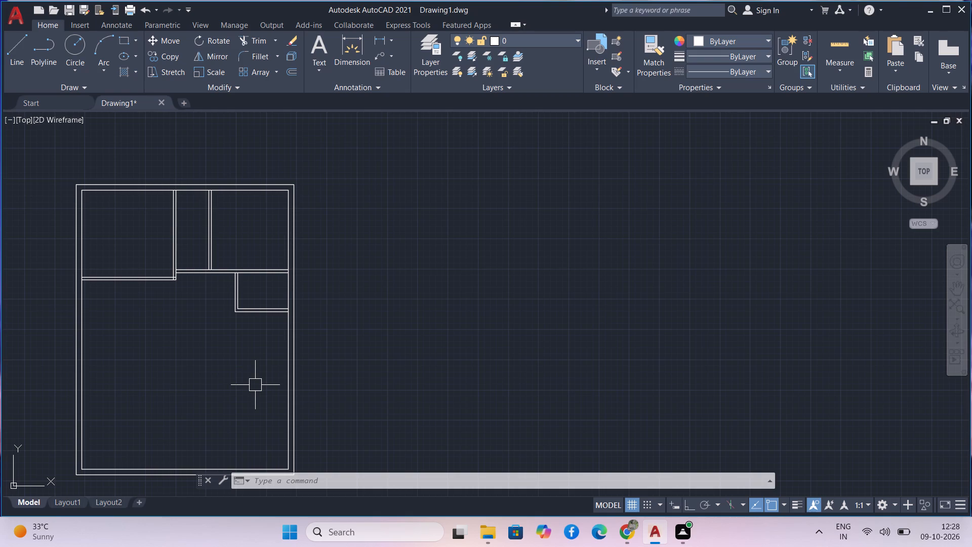
left_click_drag(260, 360, 264, 324)
key("Escape")
type("te")
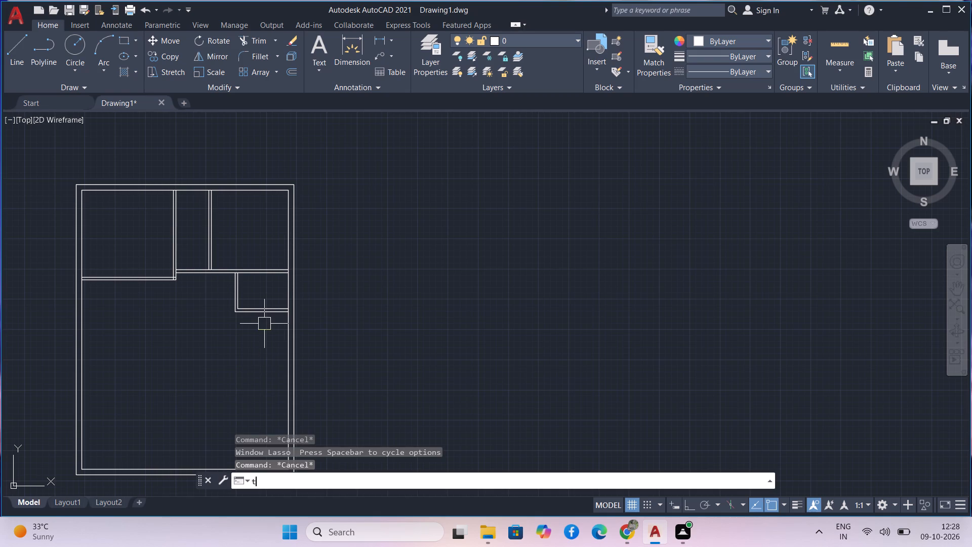
key("BackSpace")
key("BackSpace")
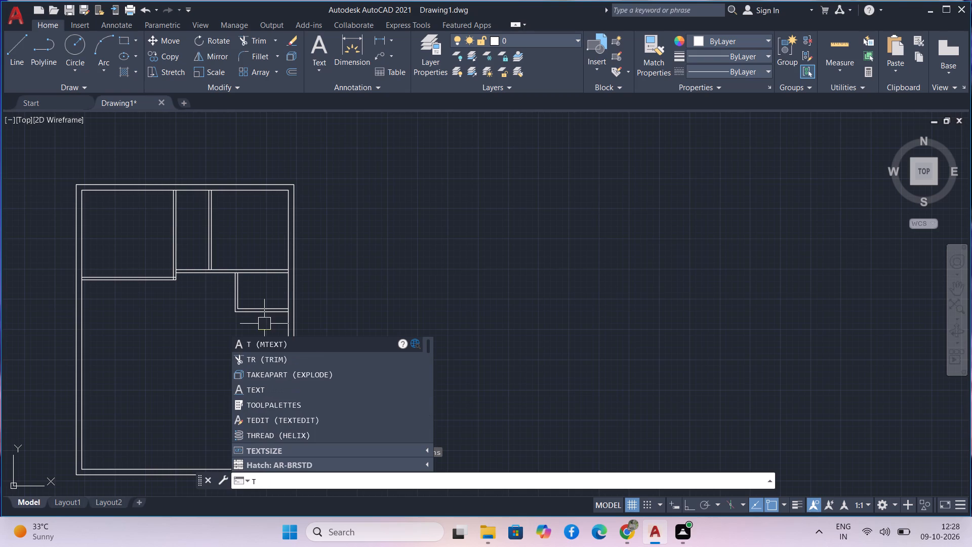
key("t")
key("BackSpace")
type("r")
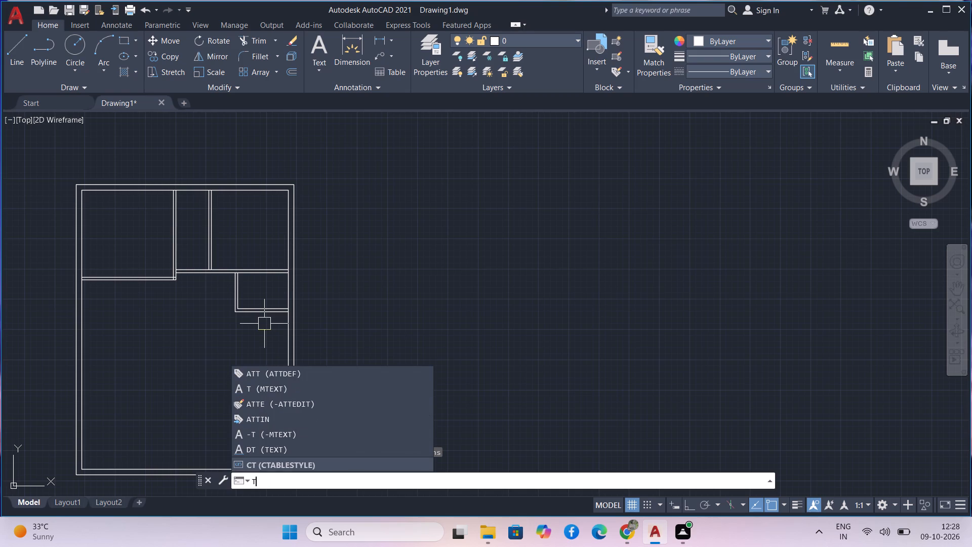
key("space")
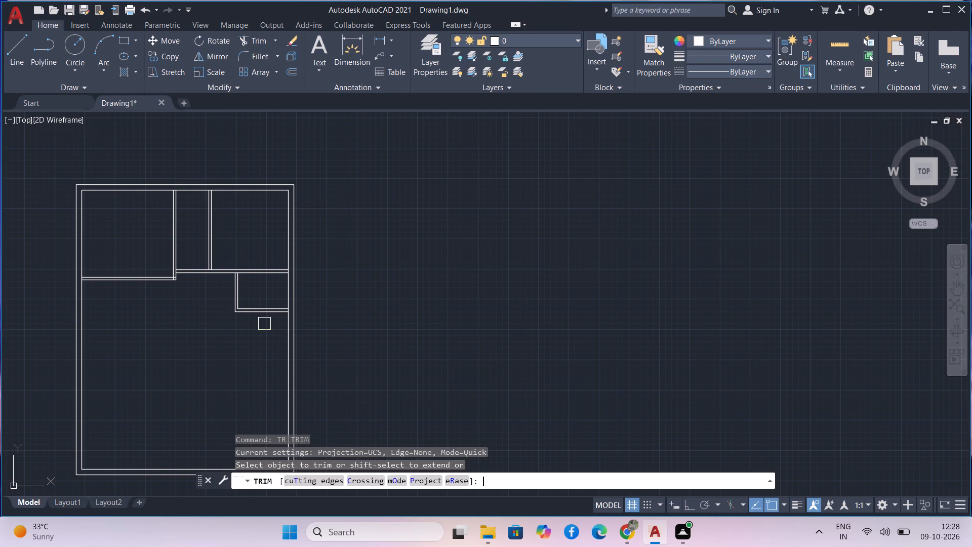
double_click(268, 308)
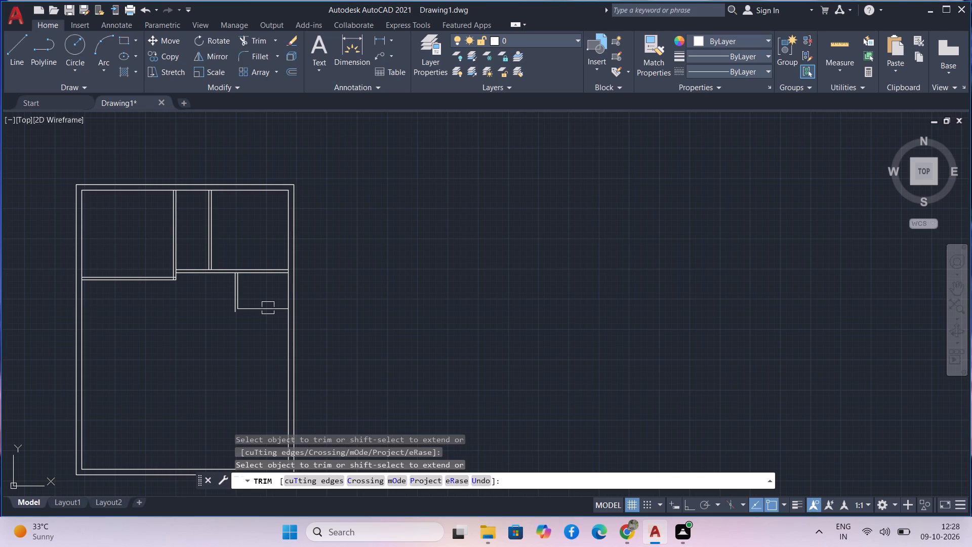
left_click(261, 311)
left_click_drag(245, 293, 240, 291)
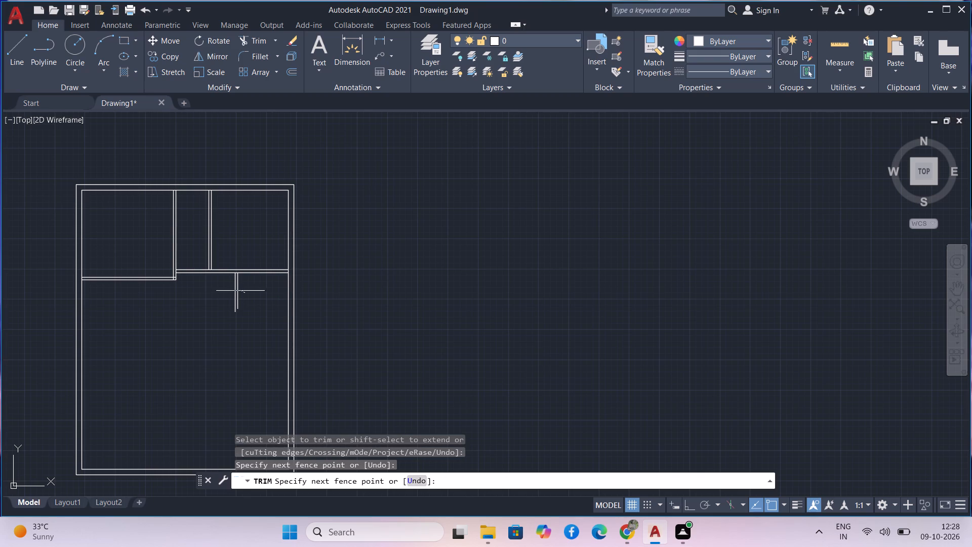
left_click_drag(240, 291, 200, 303)
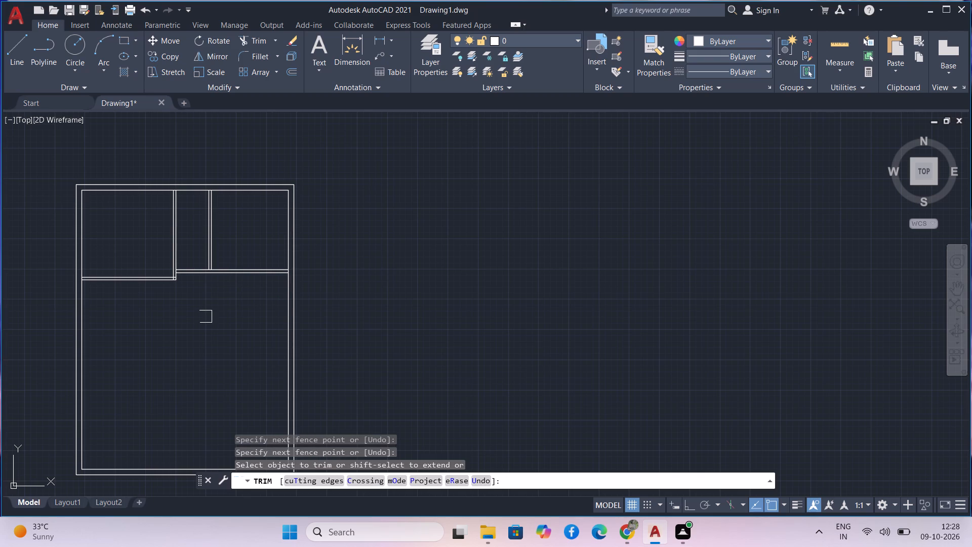
key("Escape")
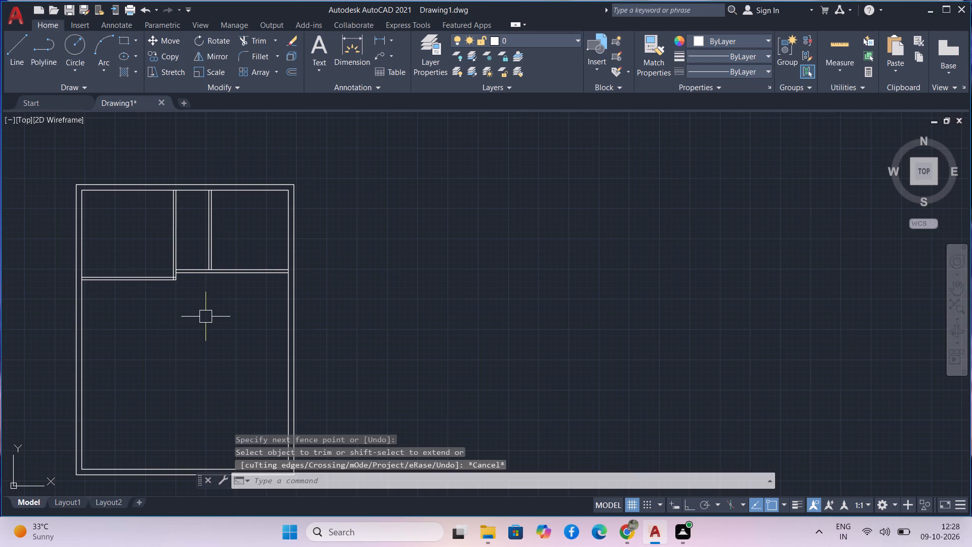
Offset the lower line of the upper-right room's horizontal partition 10' downward.
type("o 10")
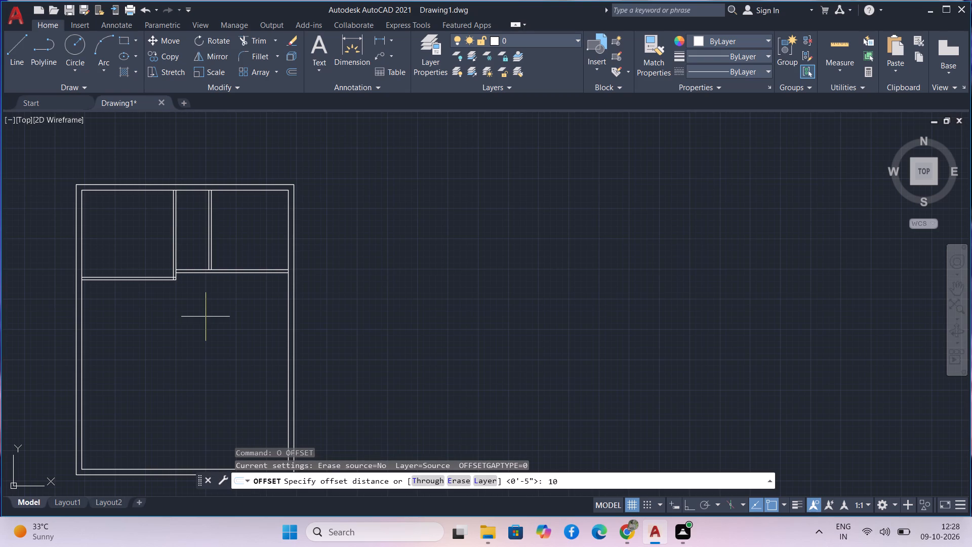
key("apostrophe")
key("Return")
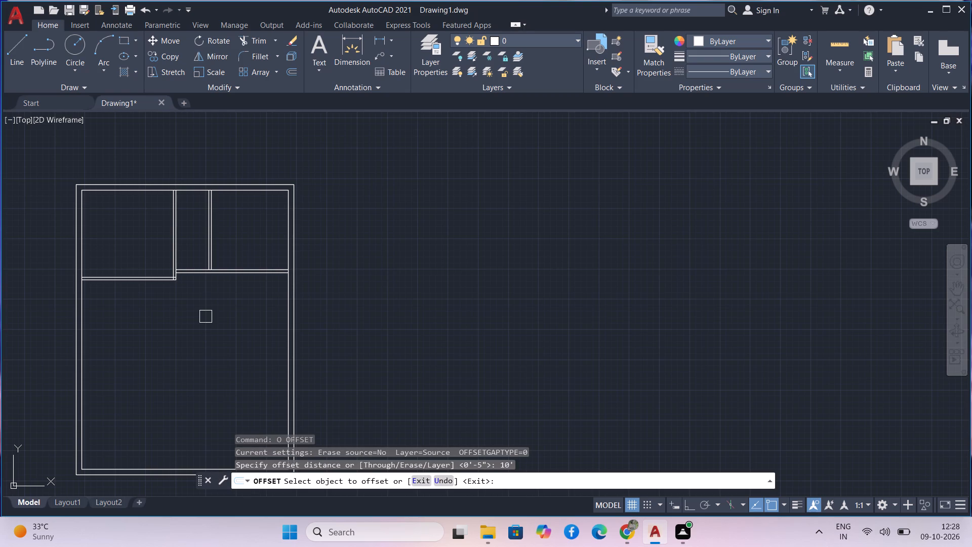
left_click(261, 277)
left_click(261, 311)
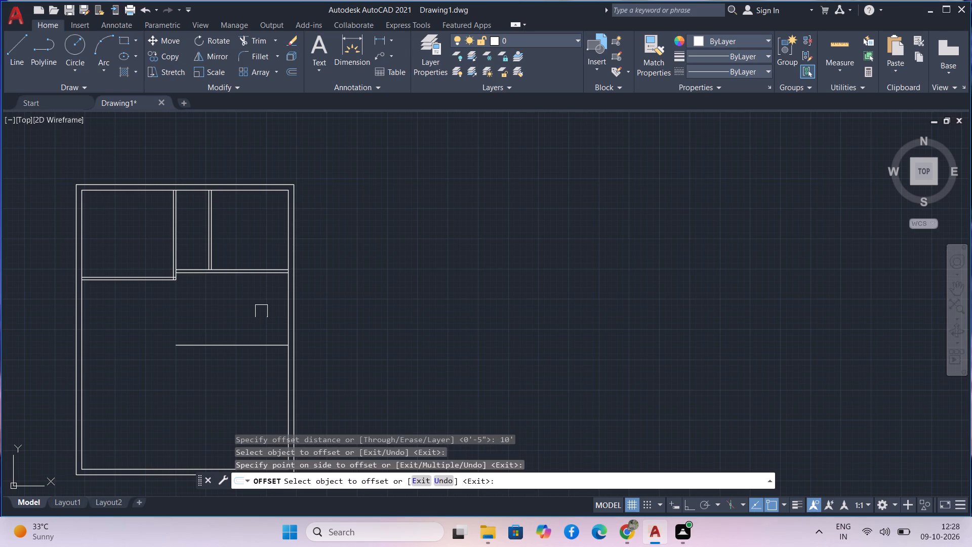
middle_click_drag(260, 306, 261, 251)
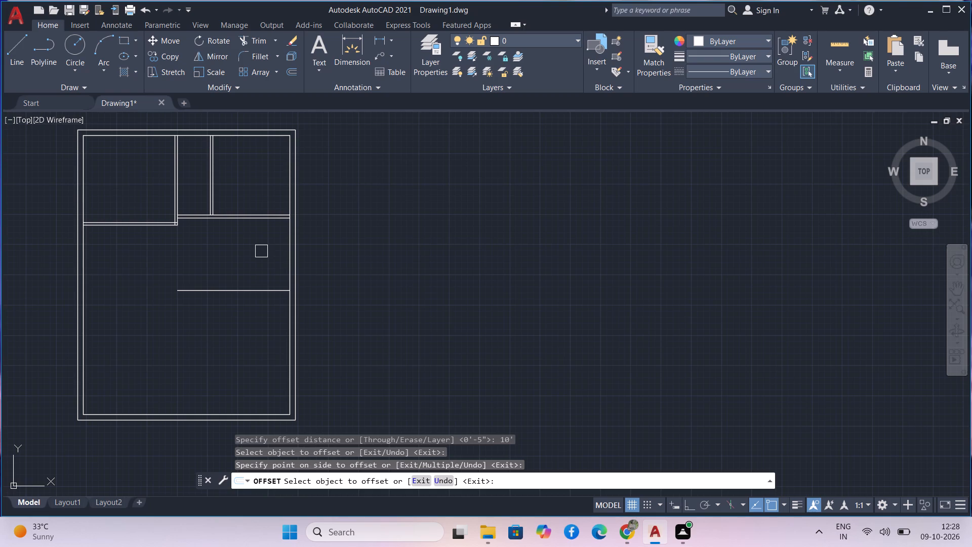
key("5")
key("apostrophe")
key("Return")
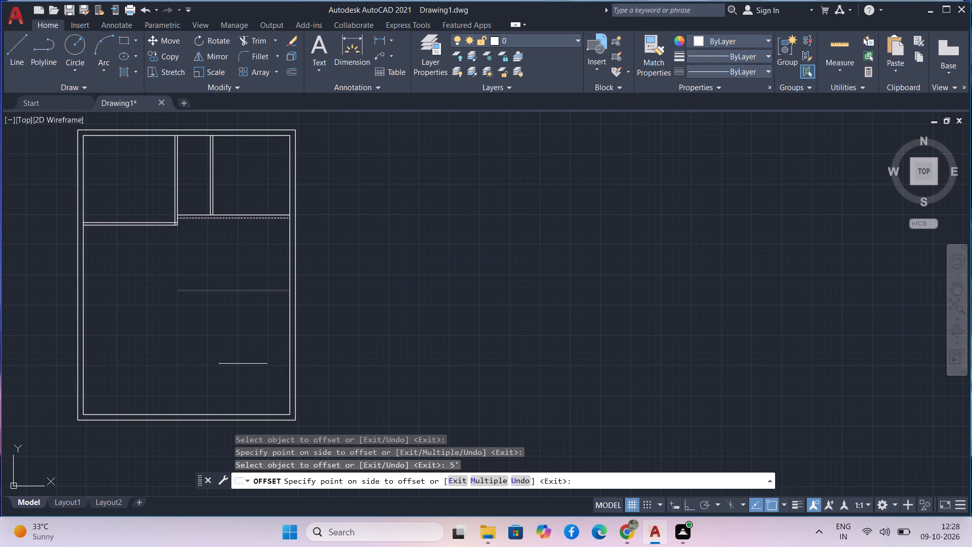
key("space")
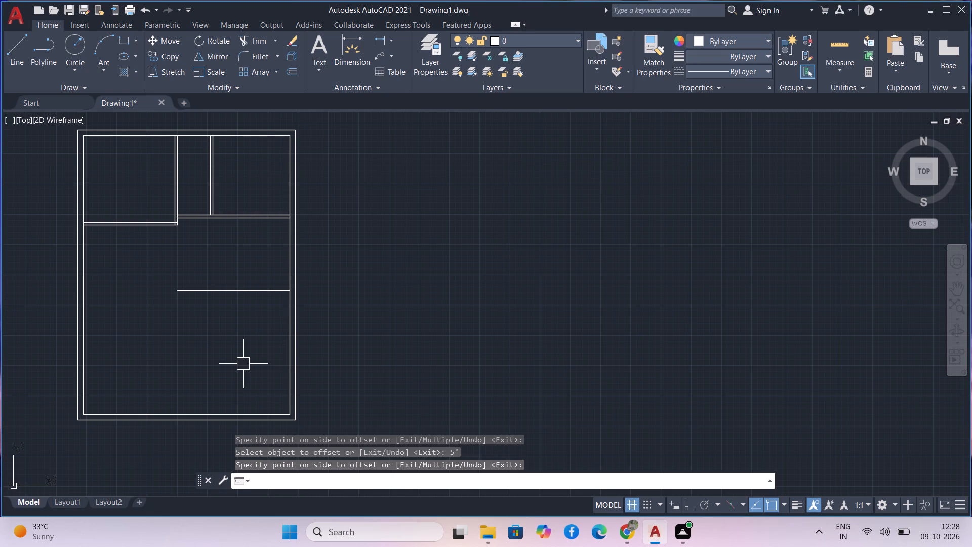
Offset the horizontal line lying 10' below the upper-right partition 5' downward.
type("o")
key("space")
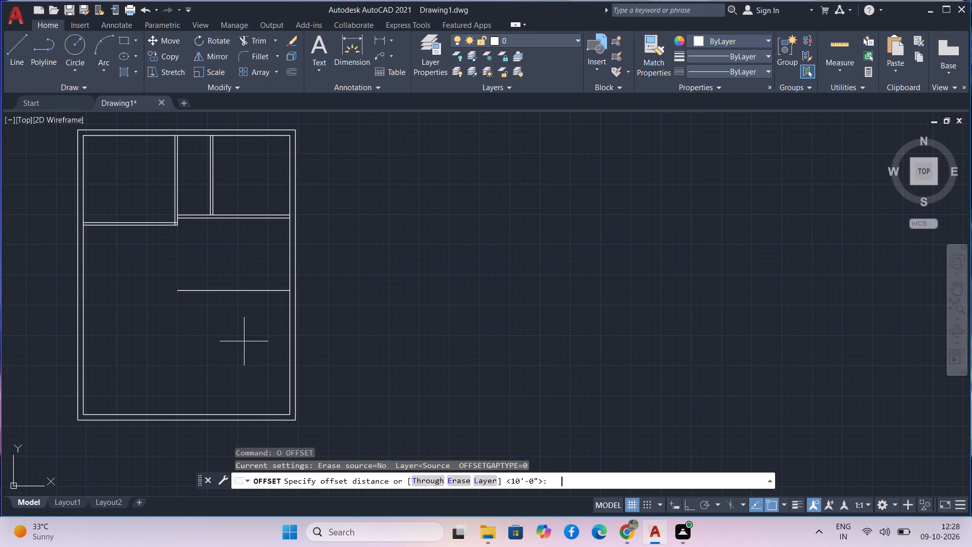
key("5")
key("apostrophe")
key("Return")
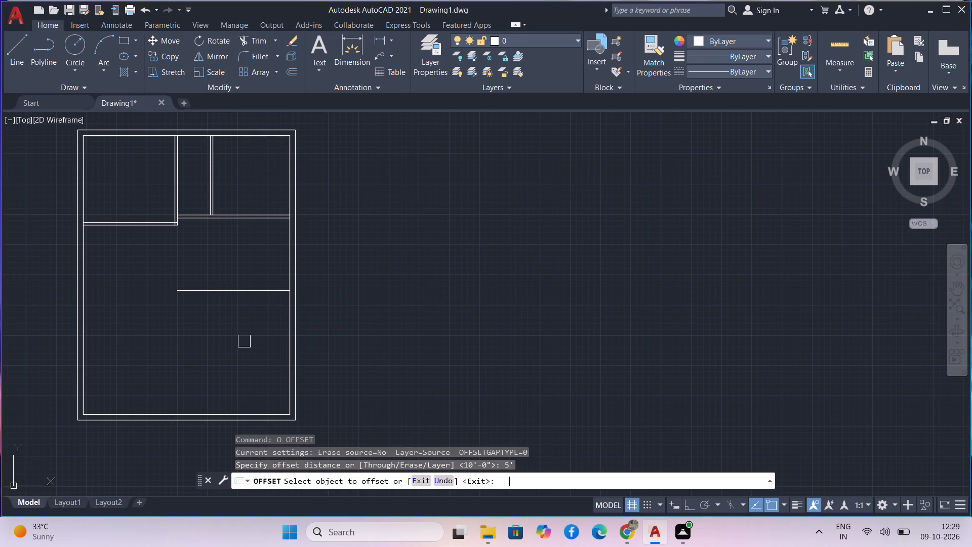
left_click(252, 297)
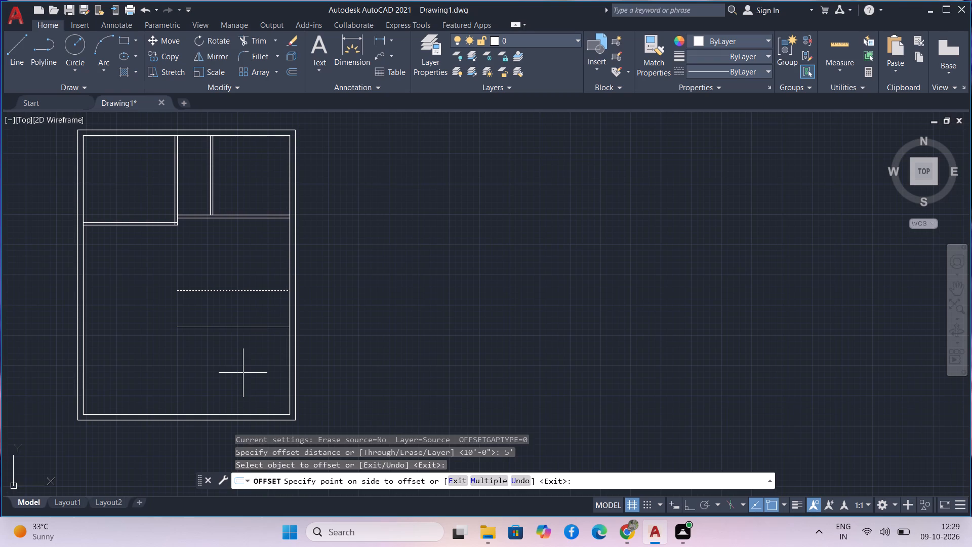
middle_click_drag(243, 373, 224, 326)
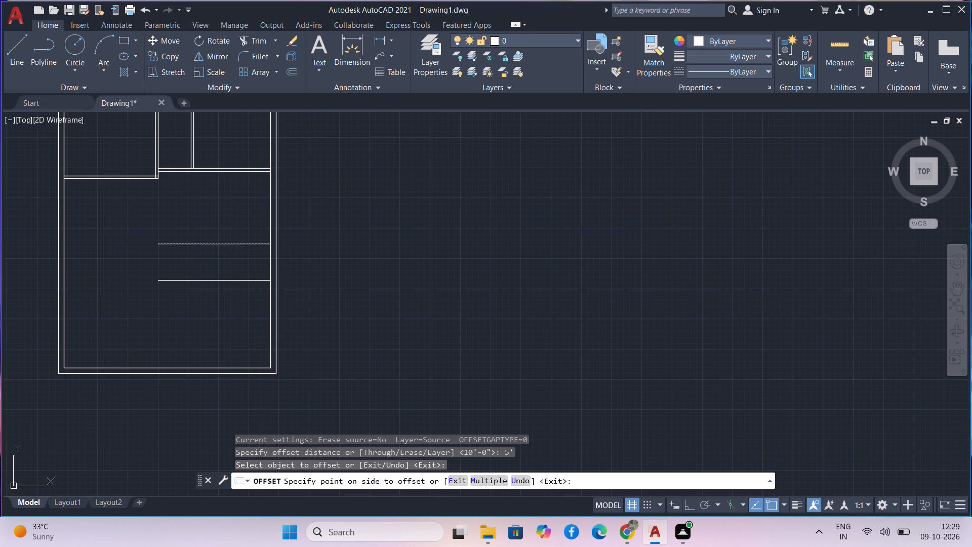
left_click(227, 349)
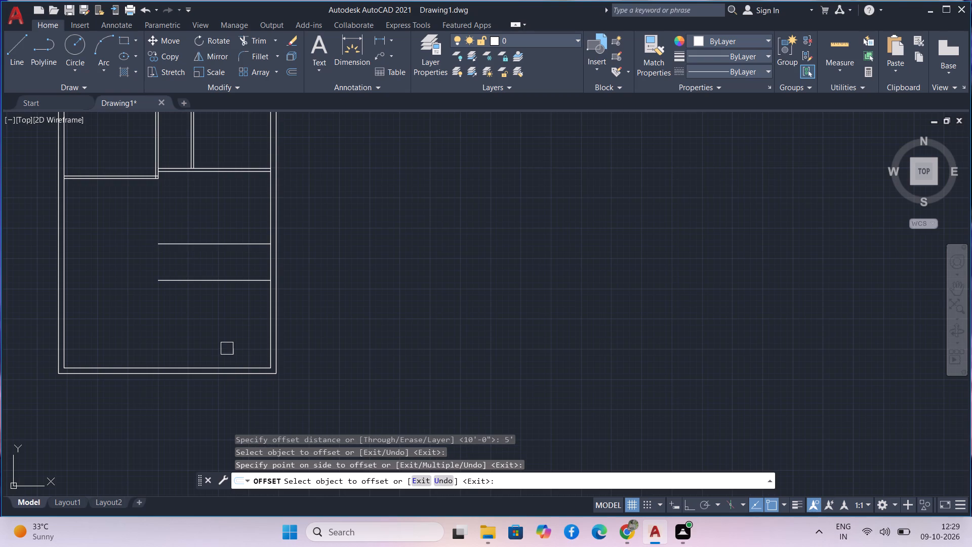
Offset the right inner wall line 7' to the left.
middle_click_drag(229, 328, 238, 384)
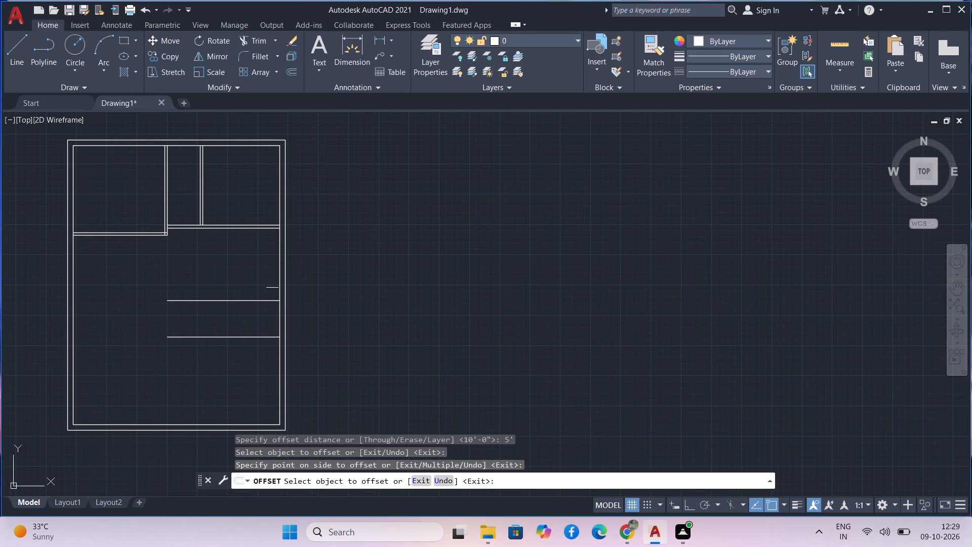
key("Escape")
type("o")
key("space")
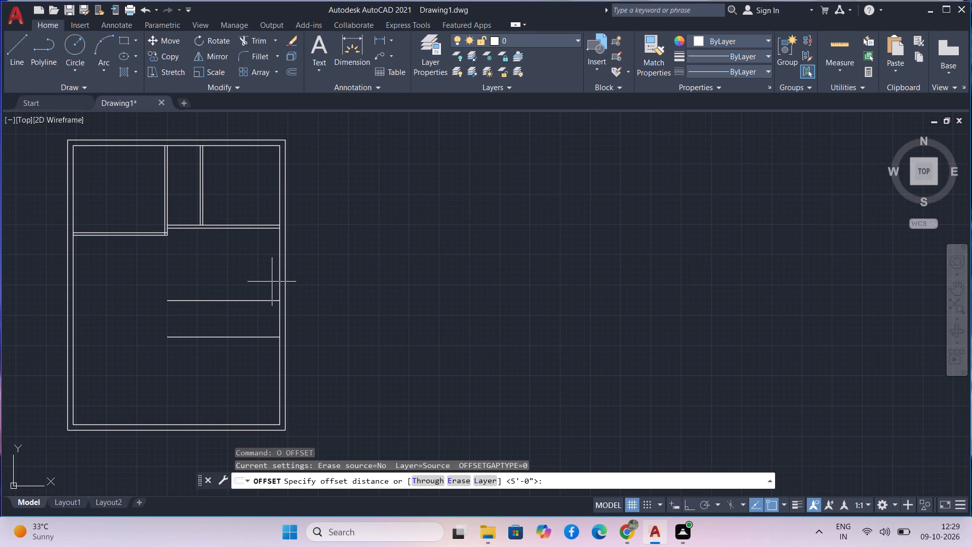
key("7")
key("apostrophe")
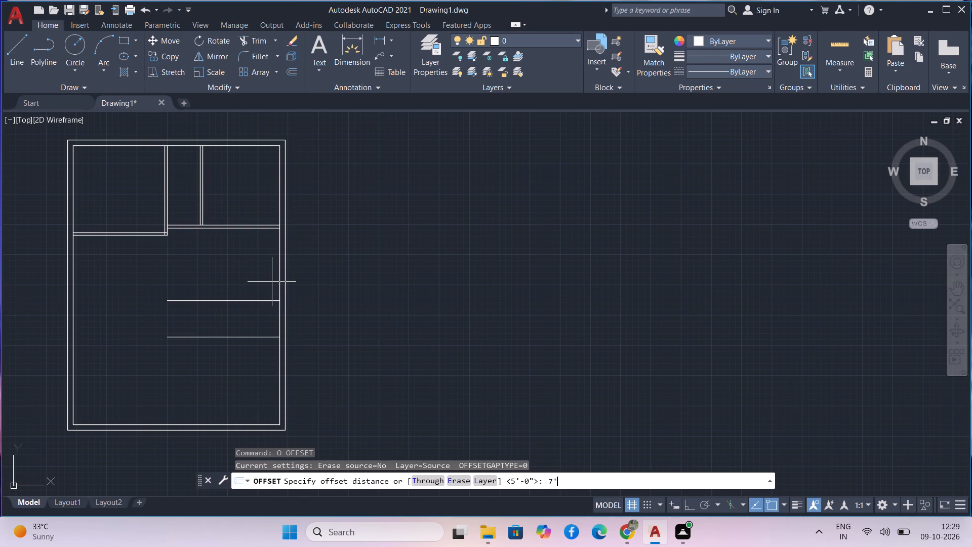
key("Return")
left_click(279, 278)
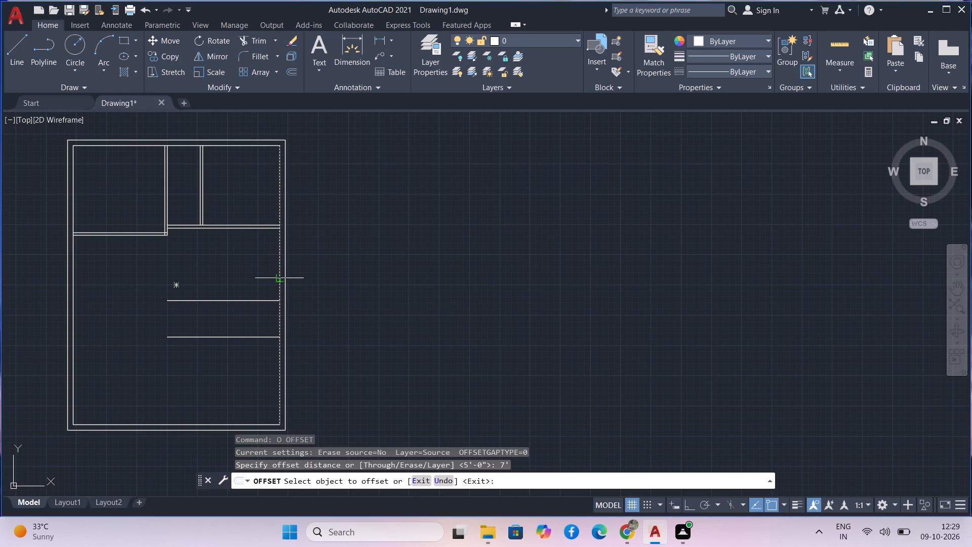
left_click(240, 276)
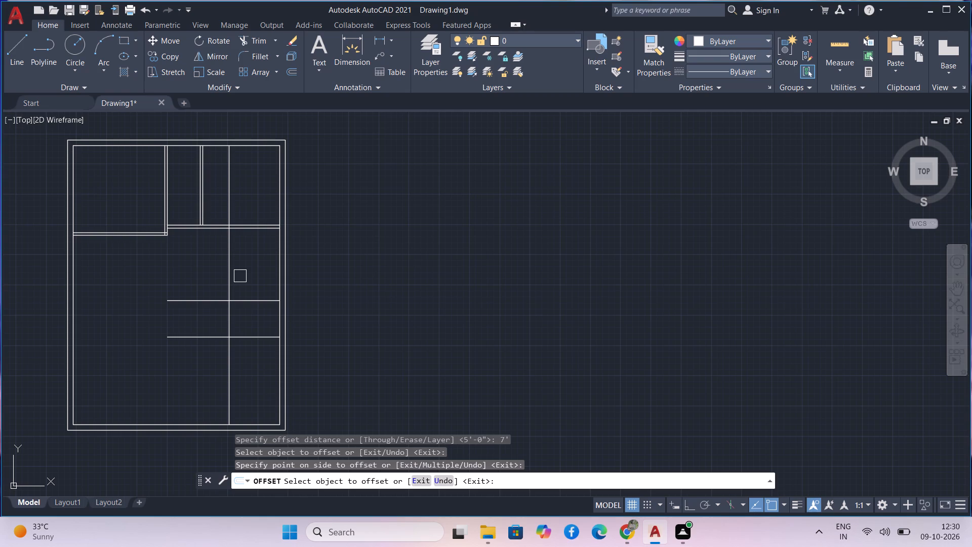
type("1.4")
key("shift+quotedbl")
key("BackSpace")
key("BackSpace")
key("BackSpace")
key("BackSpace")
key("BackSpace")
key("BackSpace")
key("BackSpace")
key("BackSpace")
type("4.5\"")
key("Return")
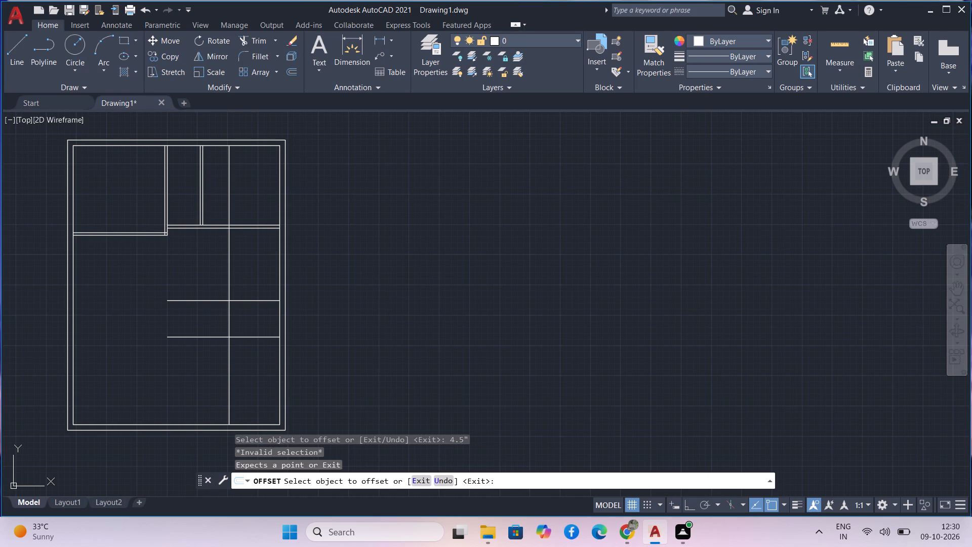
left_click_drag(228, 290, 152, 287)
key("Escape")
Offset the vertical line lying 7' from the right inner wall by 4.5" to the left.
type("o")
key("space")
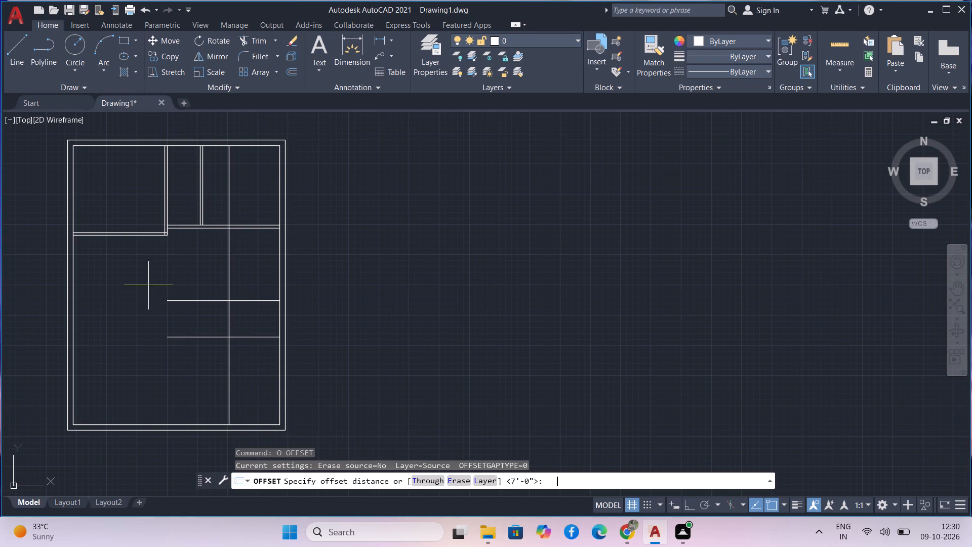
type("4.5")
key("space")
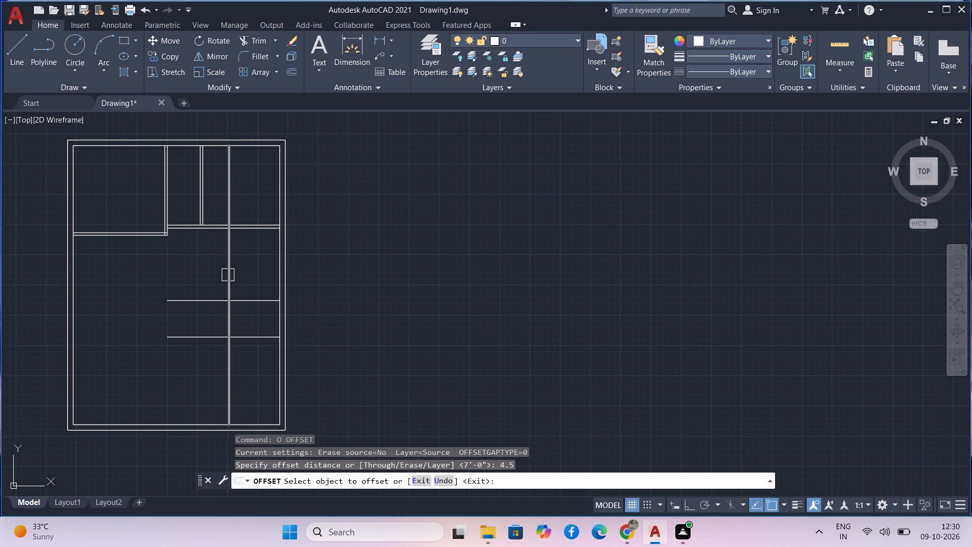
left_click_drag(228, 275, 187, 282)
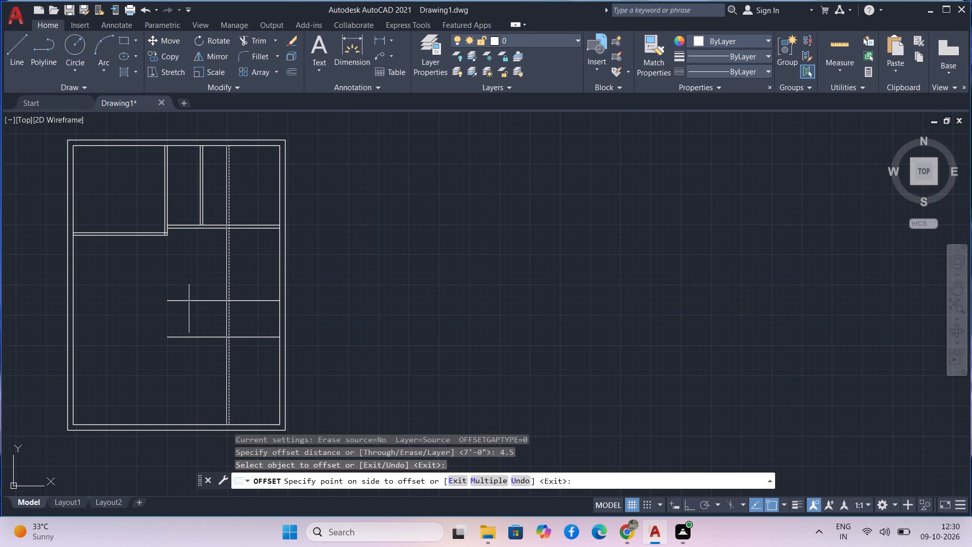
left_click(120, 313)
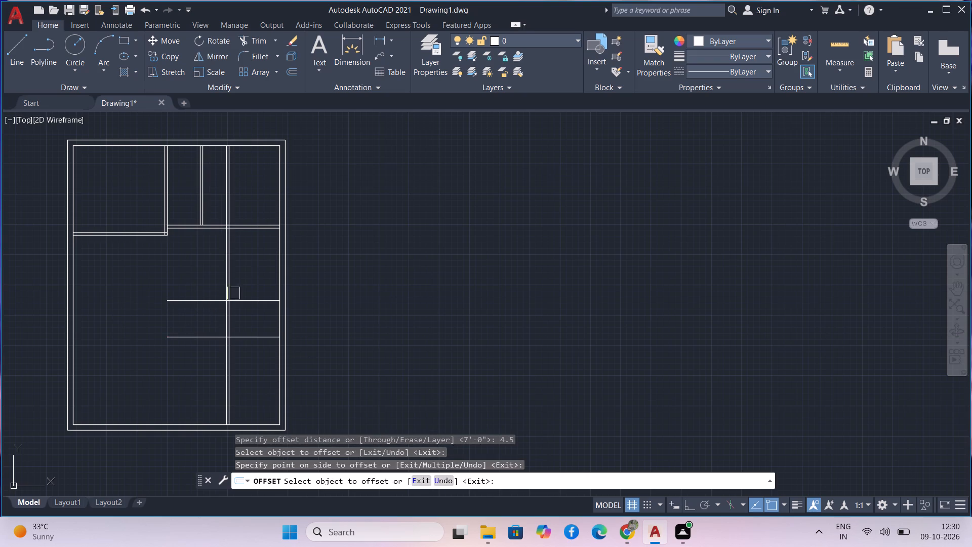
Offset both horizontal lines below the upper-right partition 4.5" downward to form the partition thicknesses.
left_click_drag(245, 303, 246, 323)
left_click(246, 333)
left_click(246, 341)
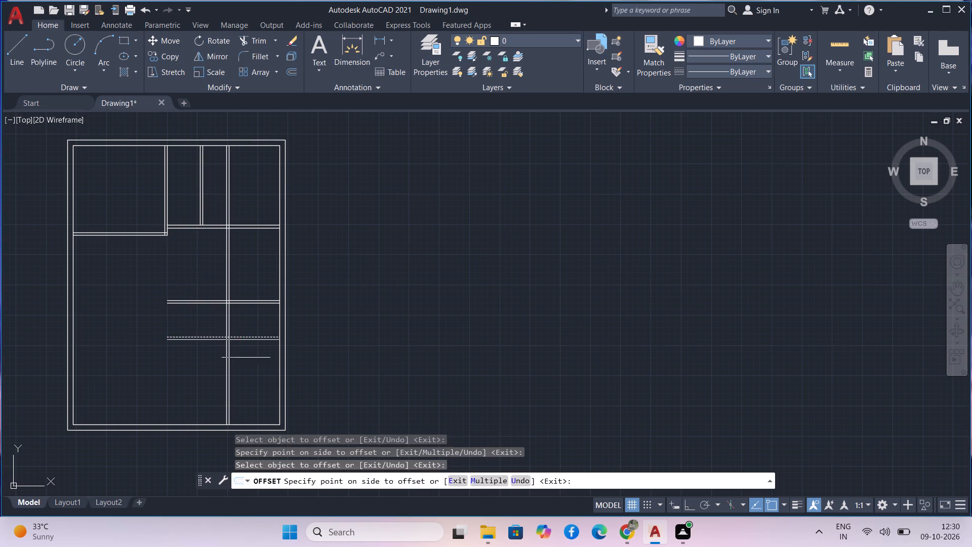
left_click(249, 375)
scroll(254, 277, "up", 1)
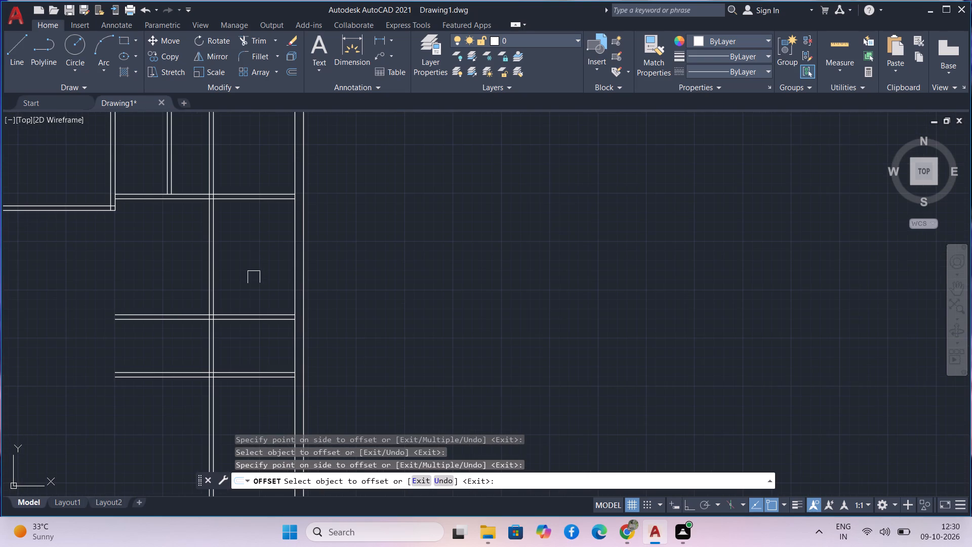
middle_click_drag(254, 277, 222, 284)
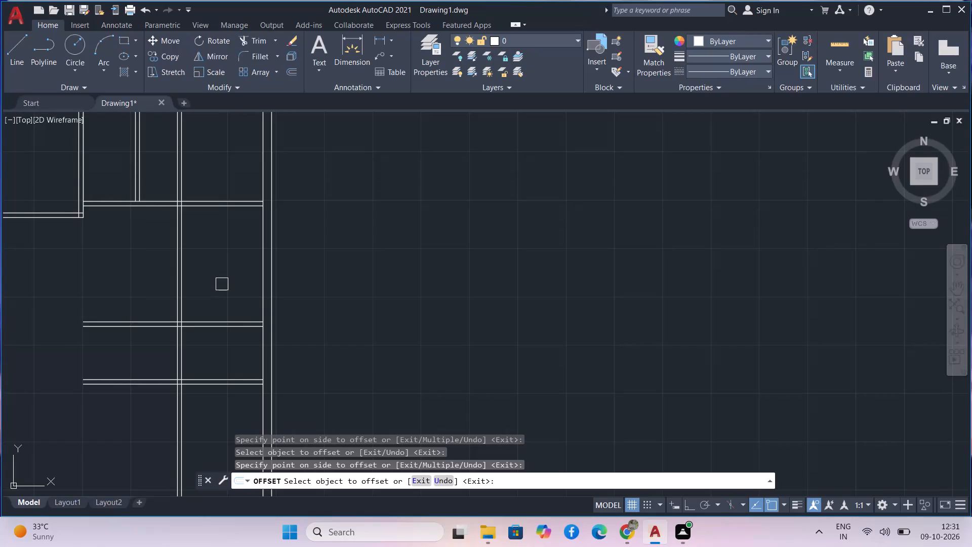
middle_click_drag(222, 284, 189, 225)
middle_click_drag(192, 221, 195, 224)
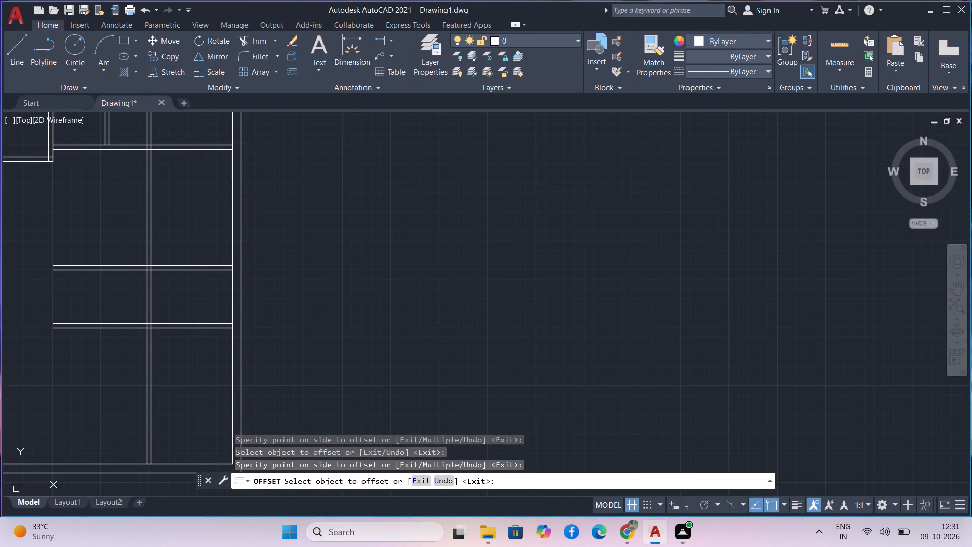
middle_click_drag(195, 224, 197, 235)
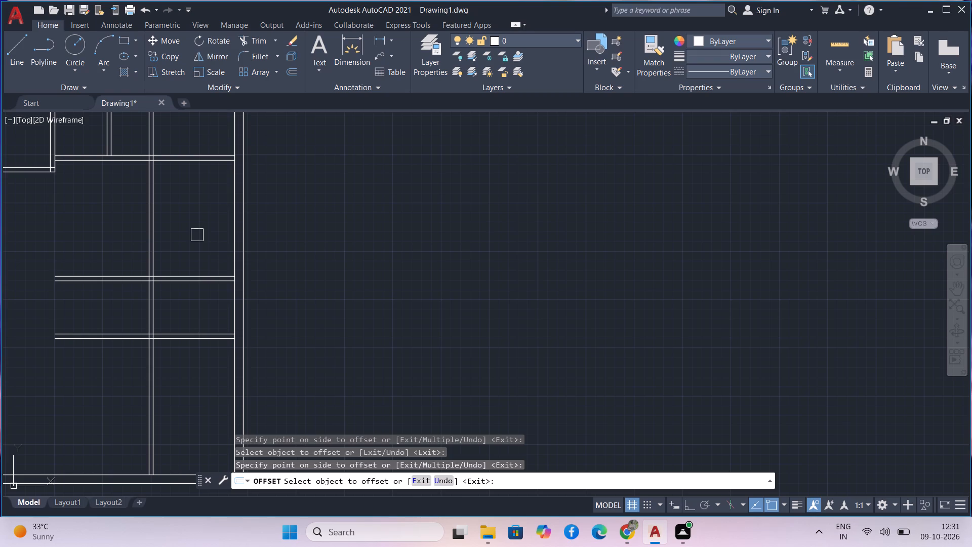
key("Escape")
Trim the new partition lines above the upper-right partition, left of the new vertical partition, and below the 7' by 5' room.
type("tr")
key("space")
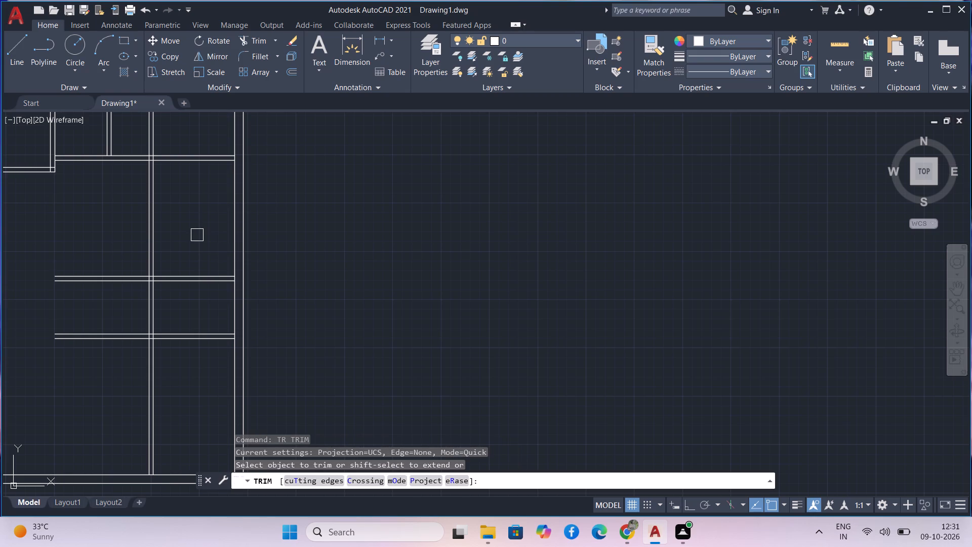
middle_click_drag(194, 210, 223, 359)
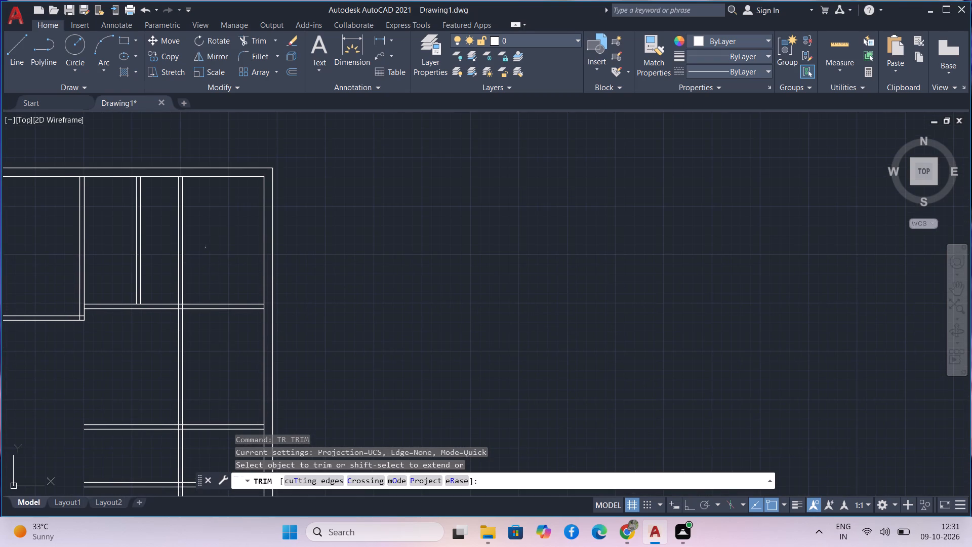
left_click_drag(214, 243, 166, 261)
middle_click_drag(124, 382, 126, 339)
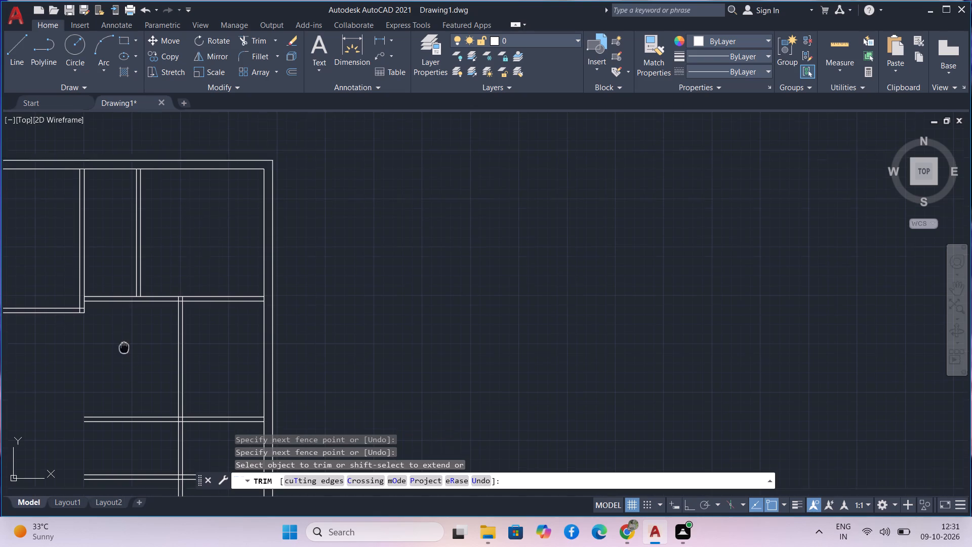
middle_click_drag(126, 339, 150, 237)
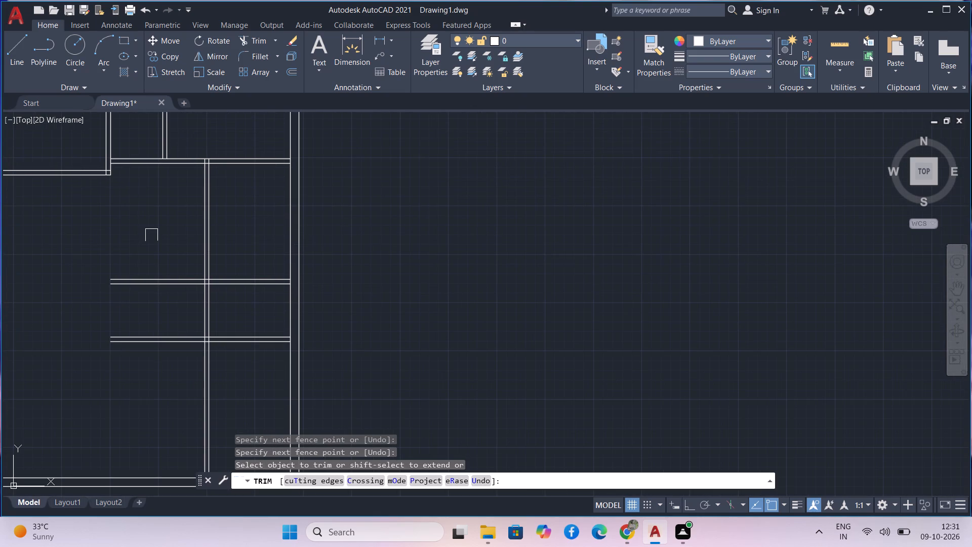
left_click_drag(151, 235, 167, 322)
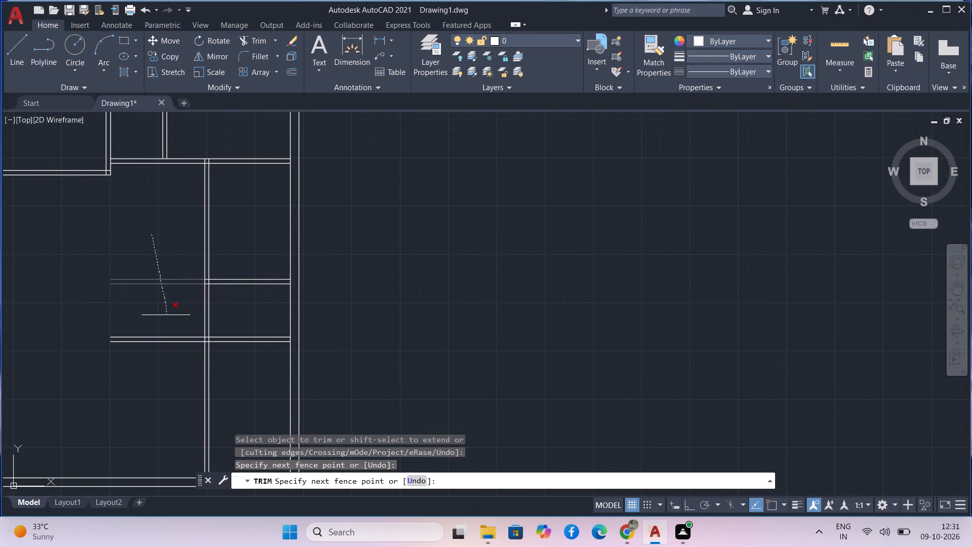
left_click_drag(167, 322, 278, 397)
Extend both lines of the small room's vertical partition down to the bottom inner wall line.
scroll(242, 258, "up", 1)
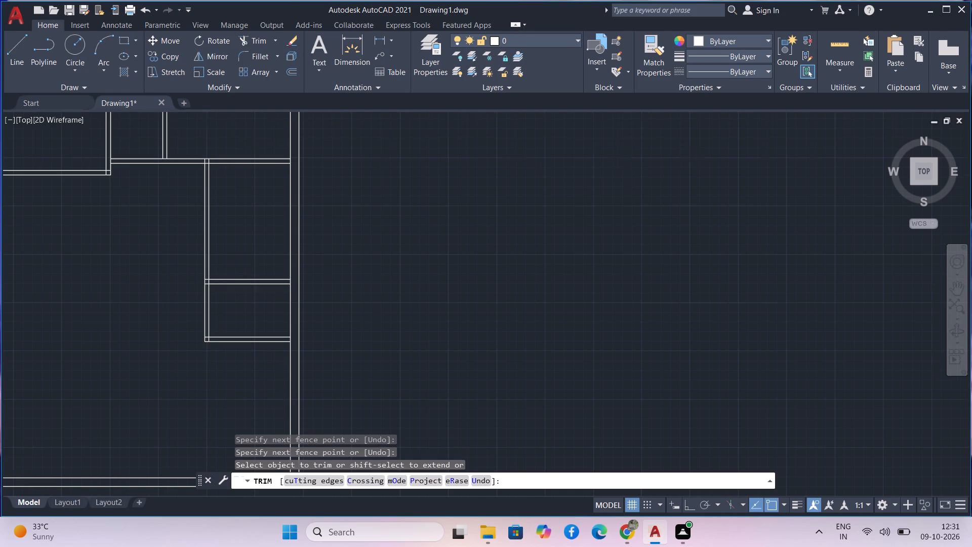
middle_click_drag(242, 257, 241, 309)
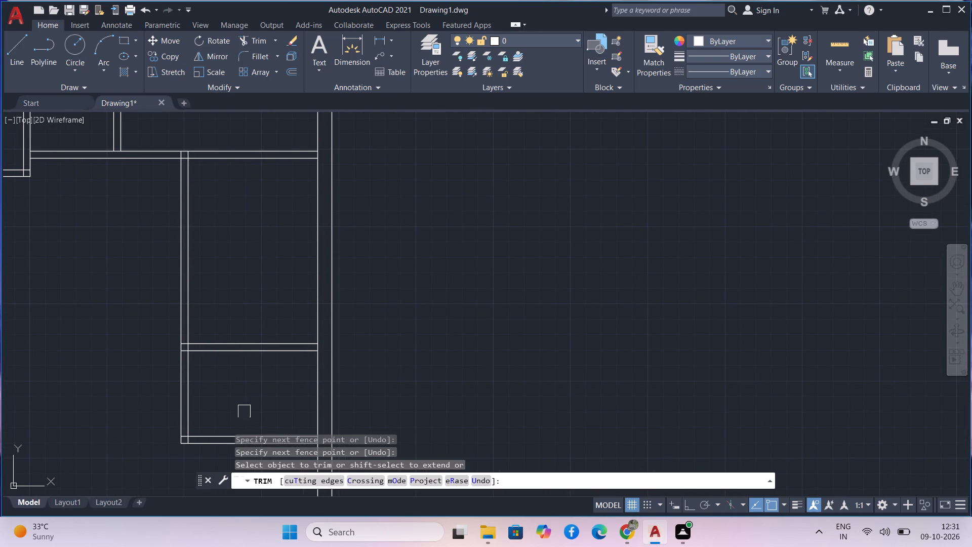
middle_click_drag(244, 411, 281, 337)
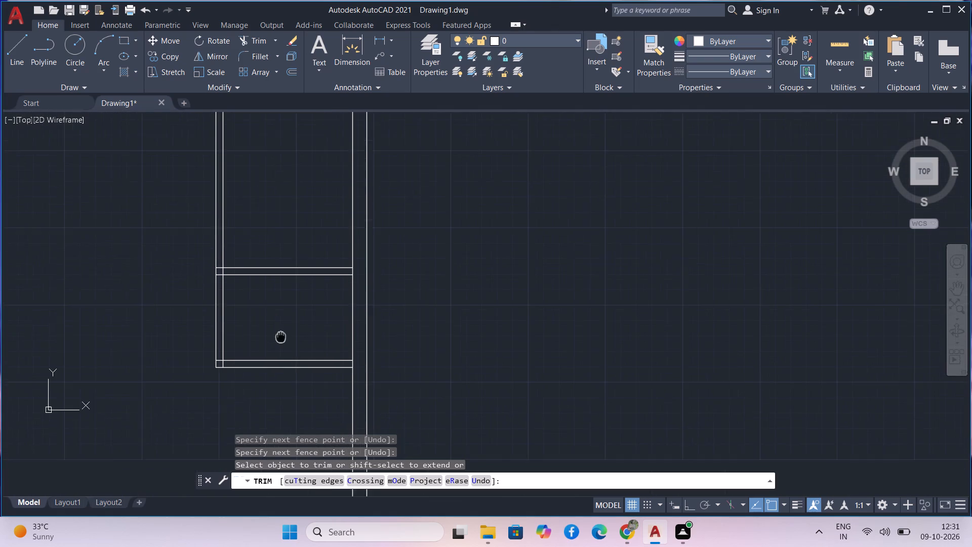
middle_click_drag(281, 337, 291, 356)
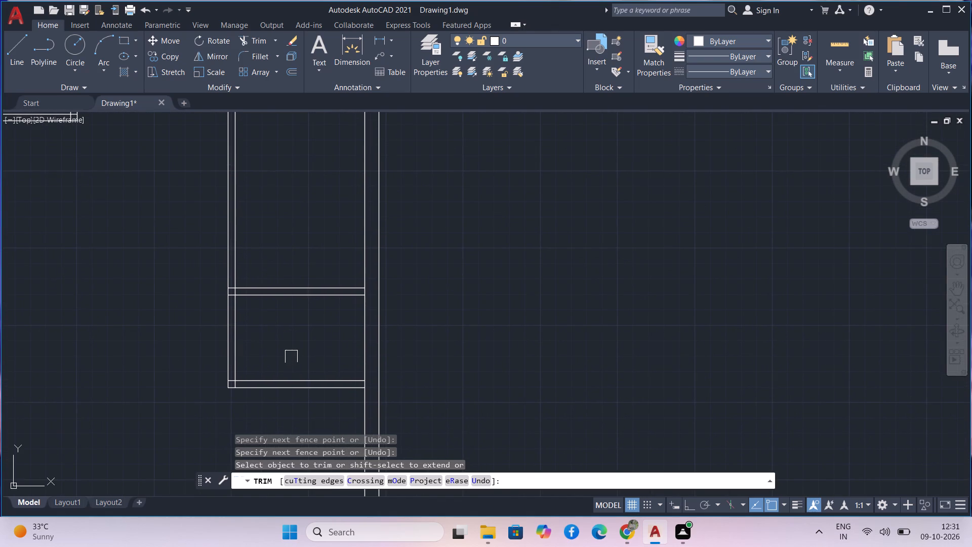
middle_click_drag(291, 357, 318, 330)
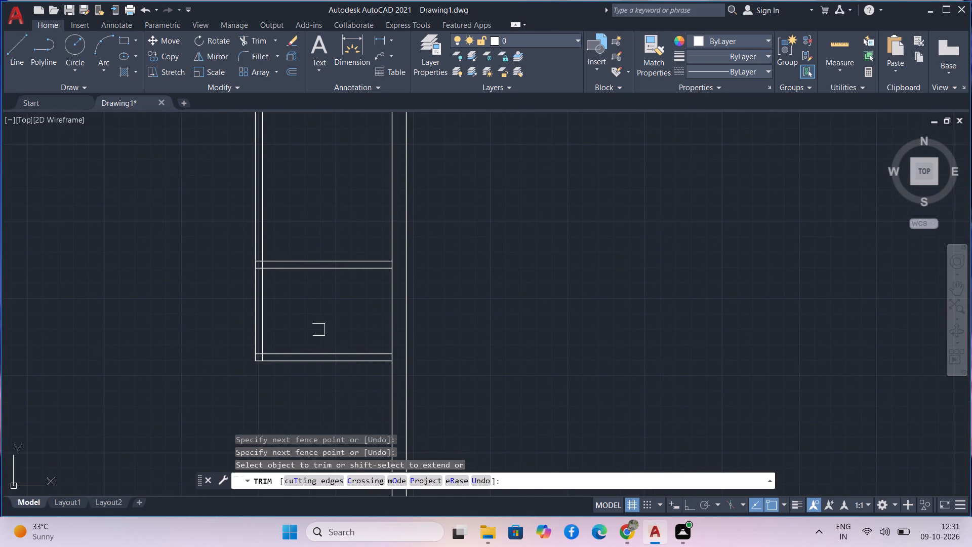
middle_click_drag(321, 330, 327, 283)
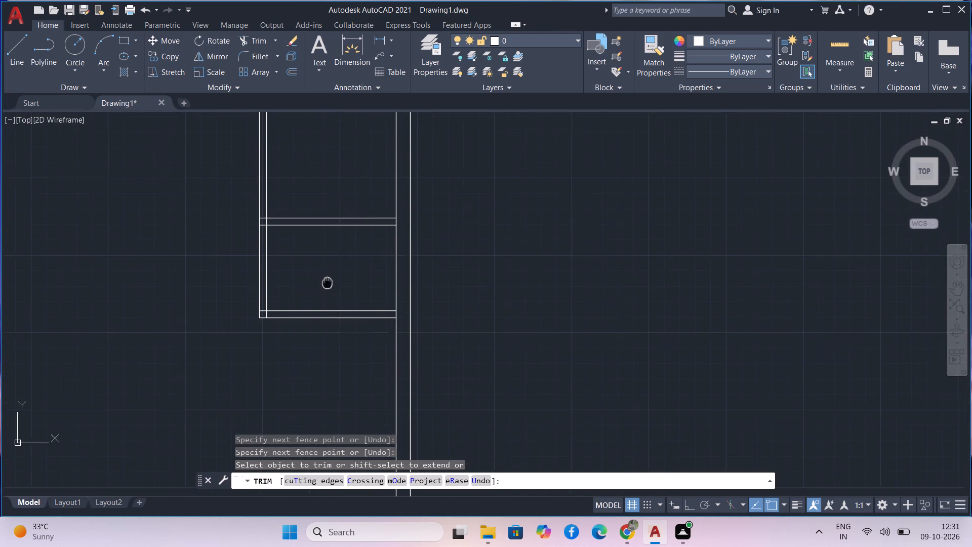
scroll(334, 260, "down", 1)
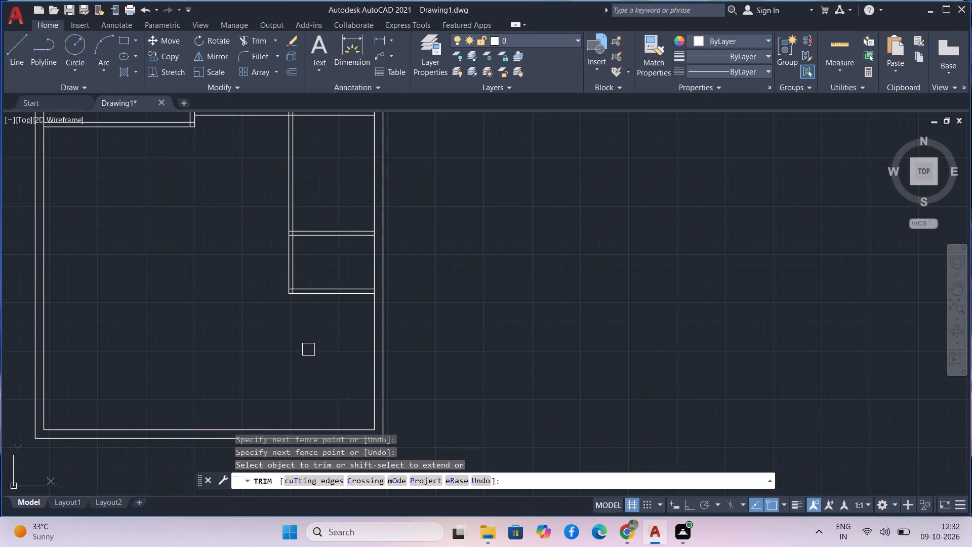
middle_click_drag(309, 348, 314, 354)
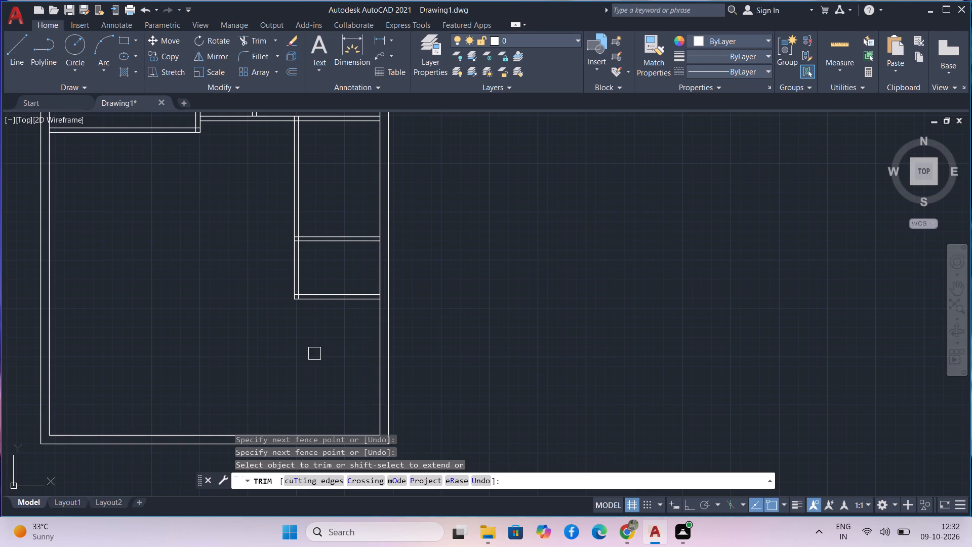
type("ex")
key("Escape")
key("Escape")
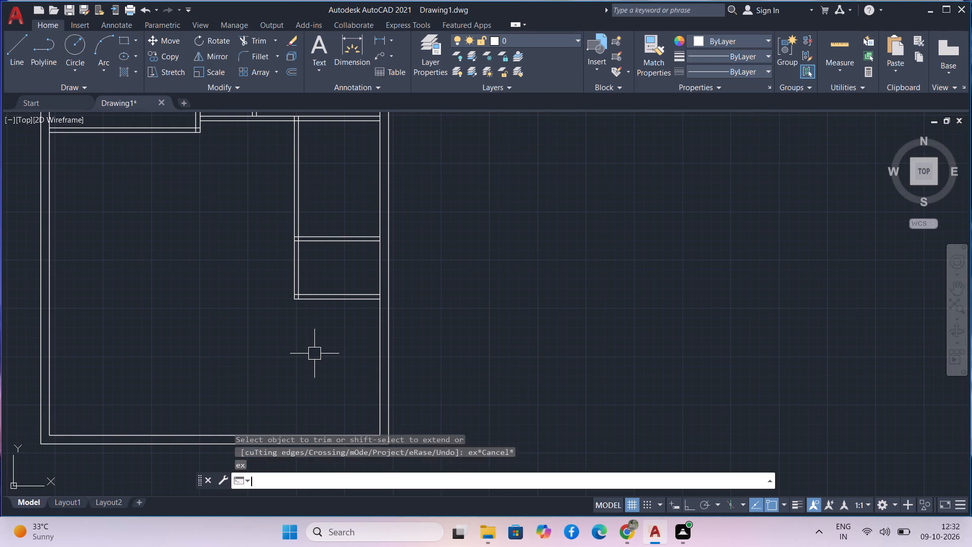
type("ex")
key("space")
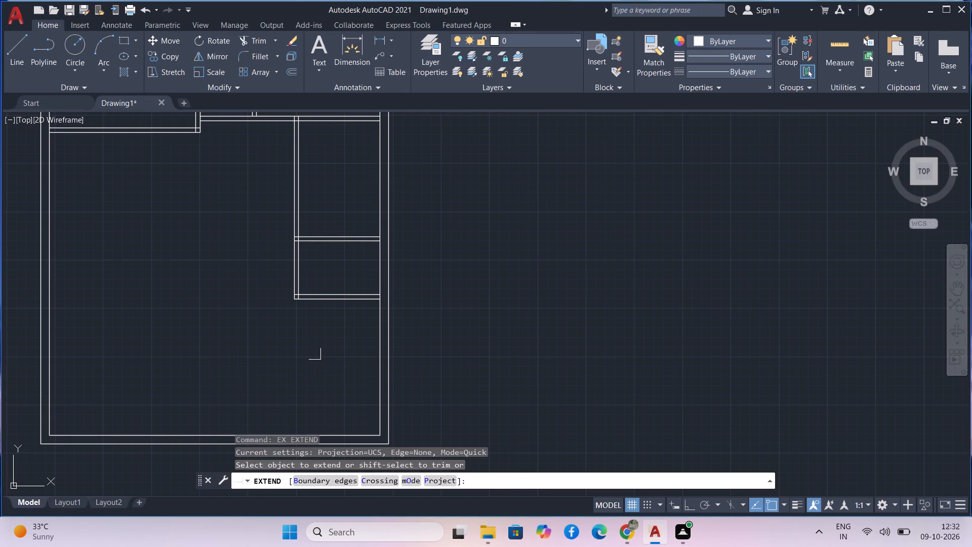
left_click(303, 278)
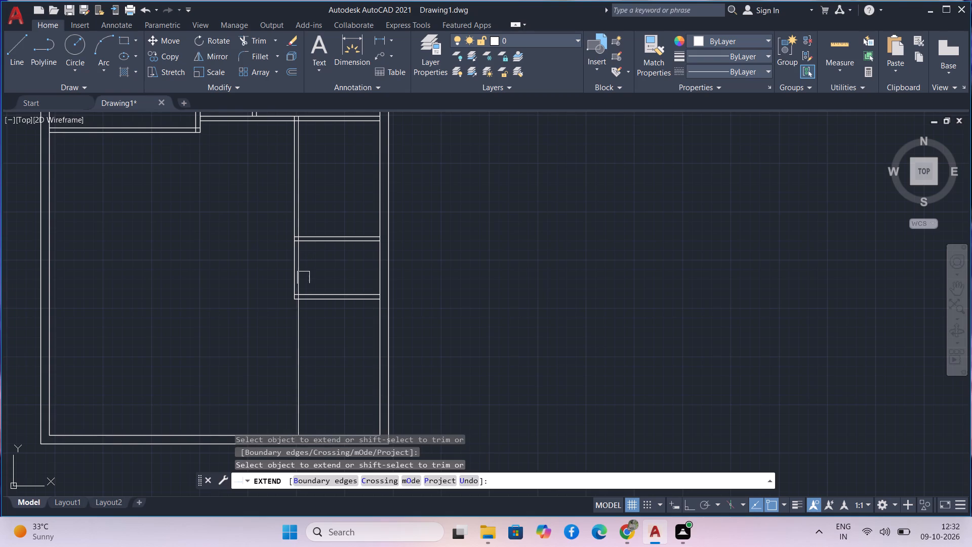
left_click(290, 275)
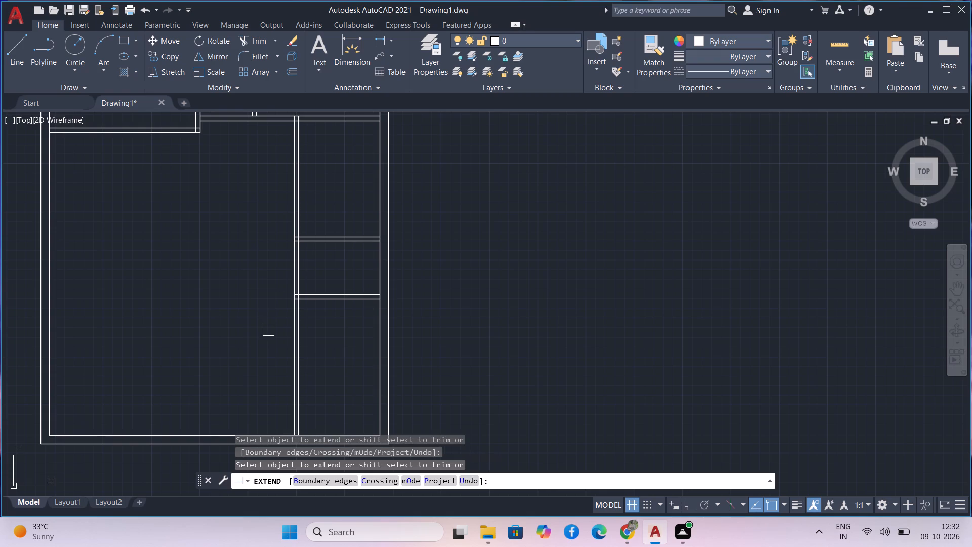
middle_click_drag(267, 331, 227, 262)
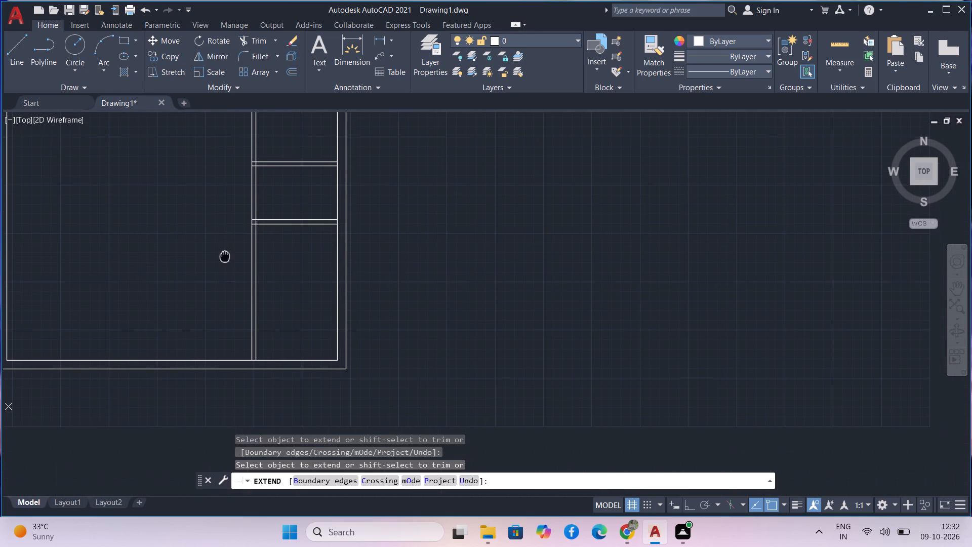
middle_click_drag(227, 262, 227, 263)
key("Escape")
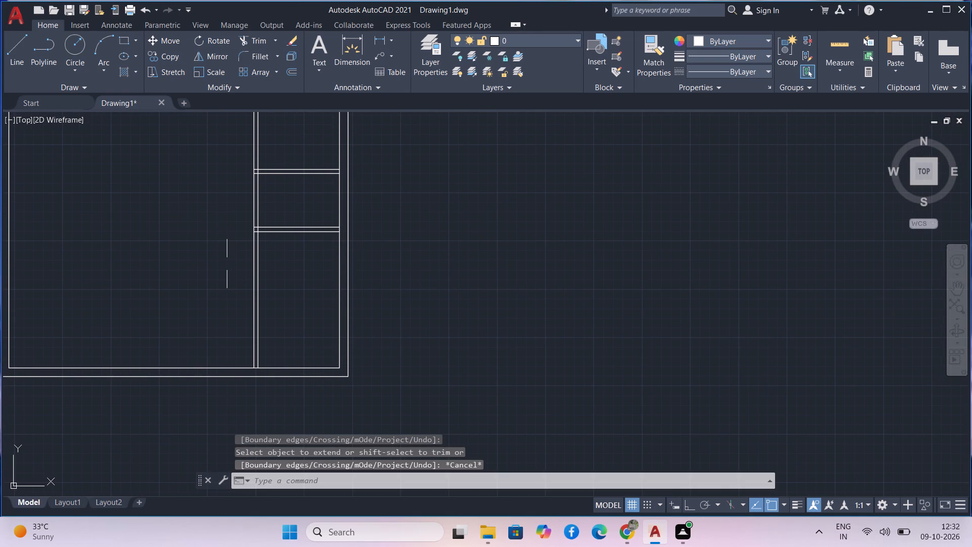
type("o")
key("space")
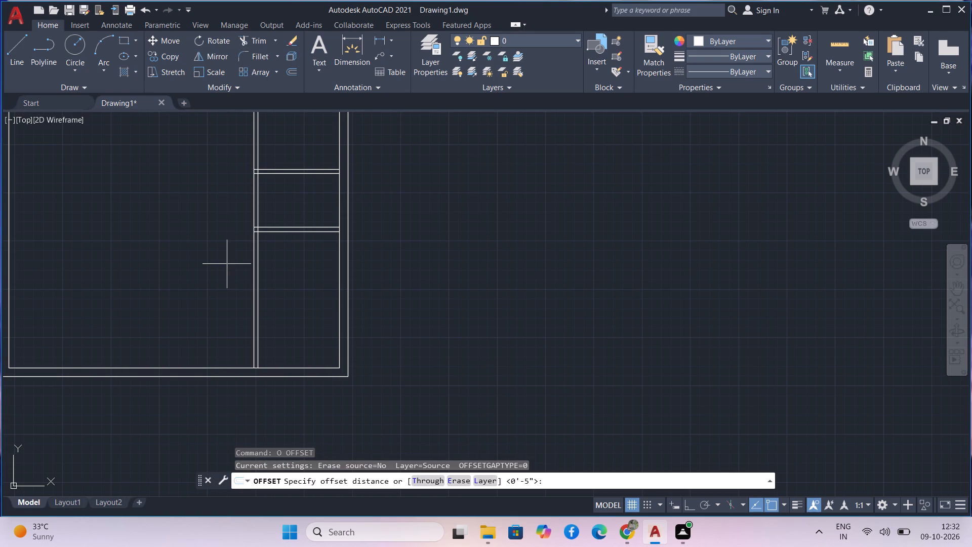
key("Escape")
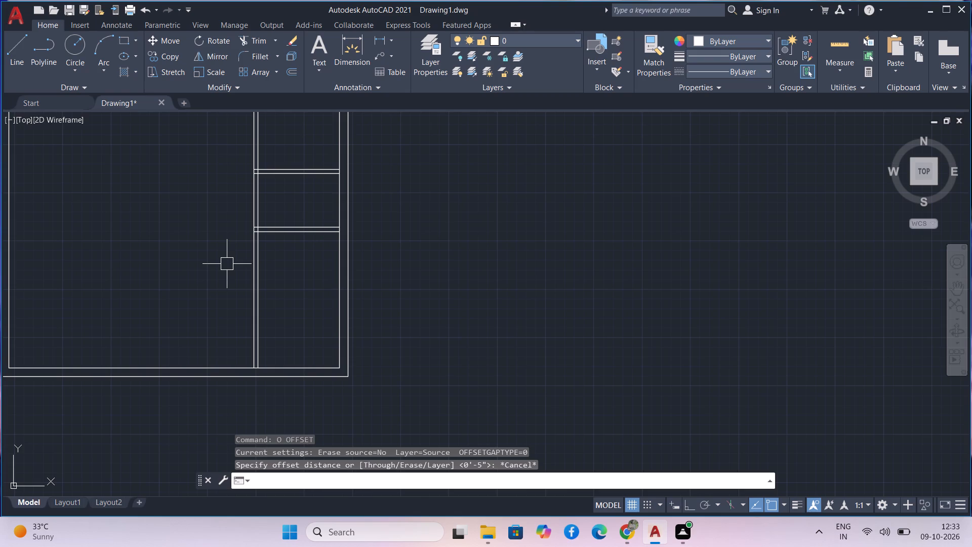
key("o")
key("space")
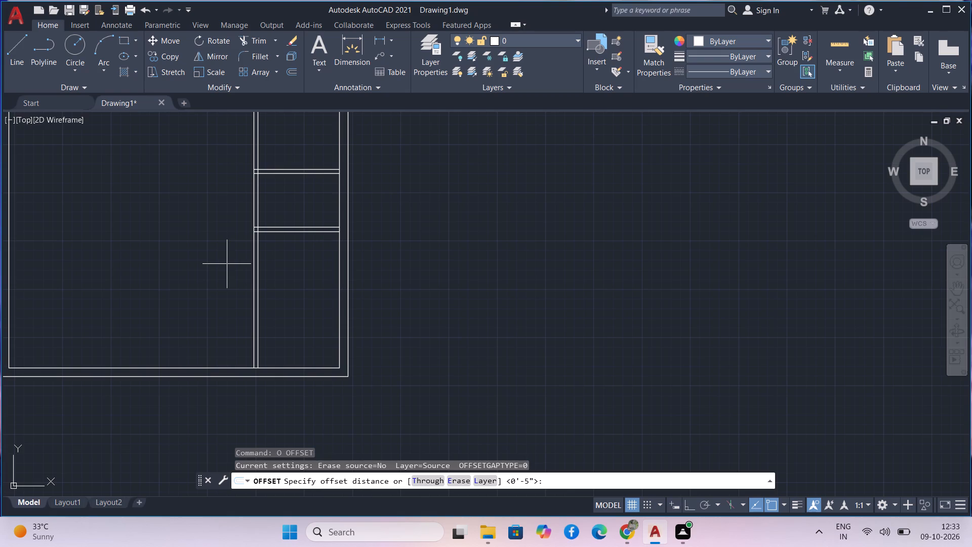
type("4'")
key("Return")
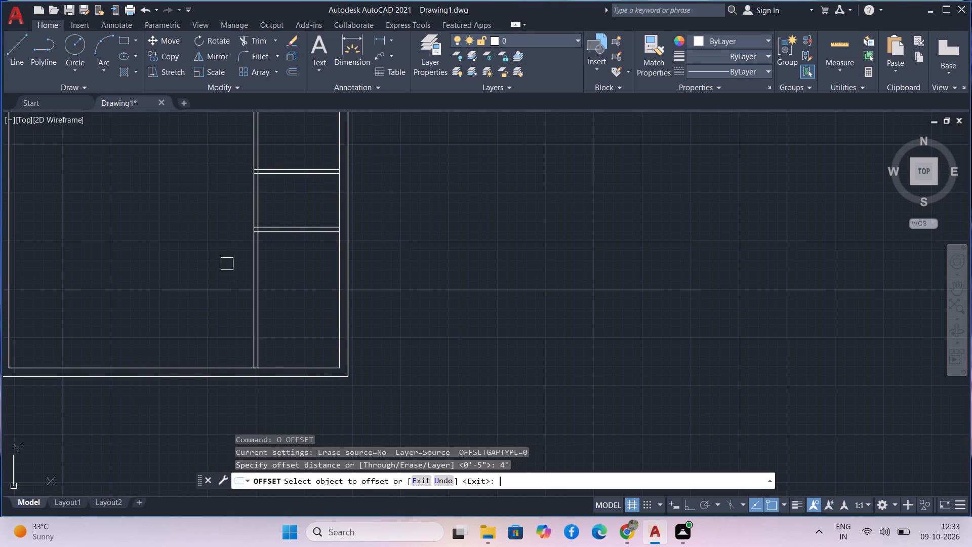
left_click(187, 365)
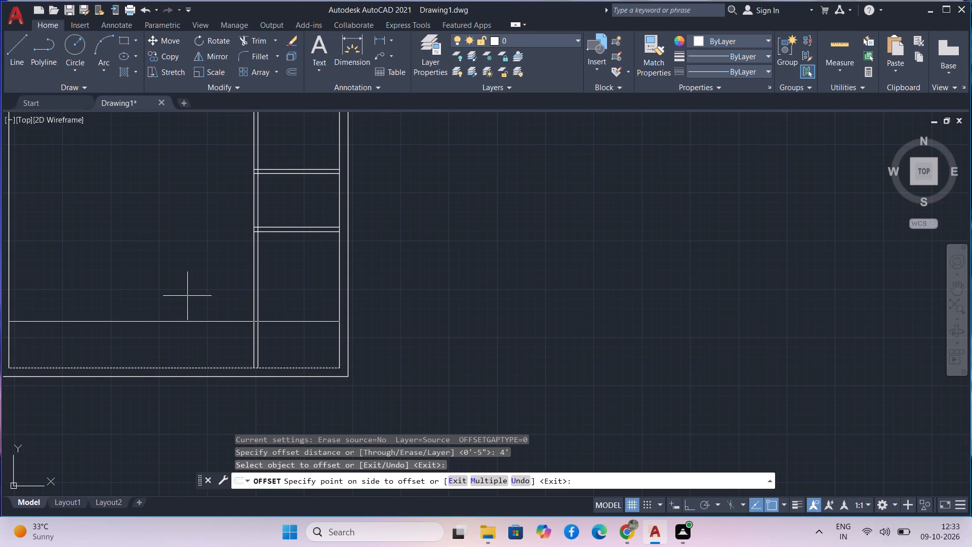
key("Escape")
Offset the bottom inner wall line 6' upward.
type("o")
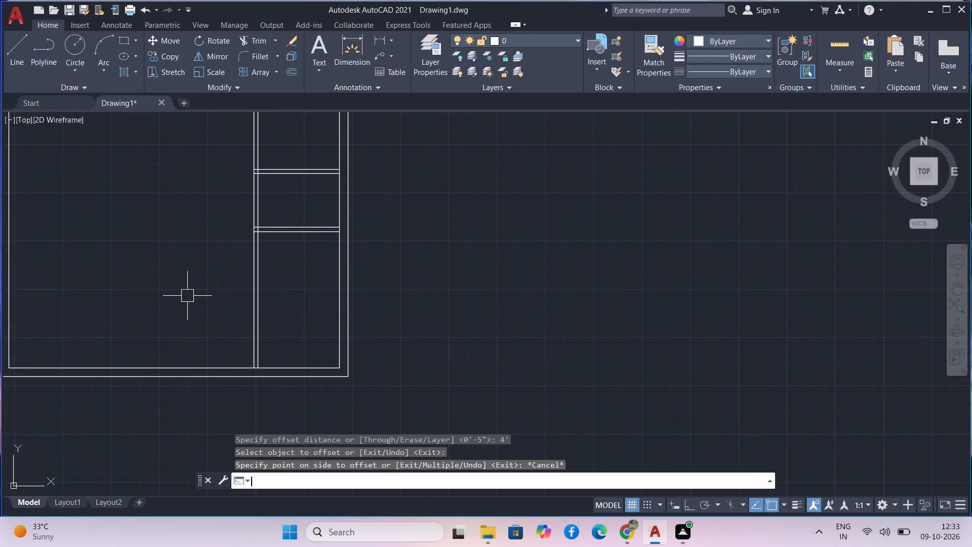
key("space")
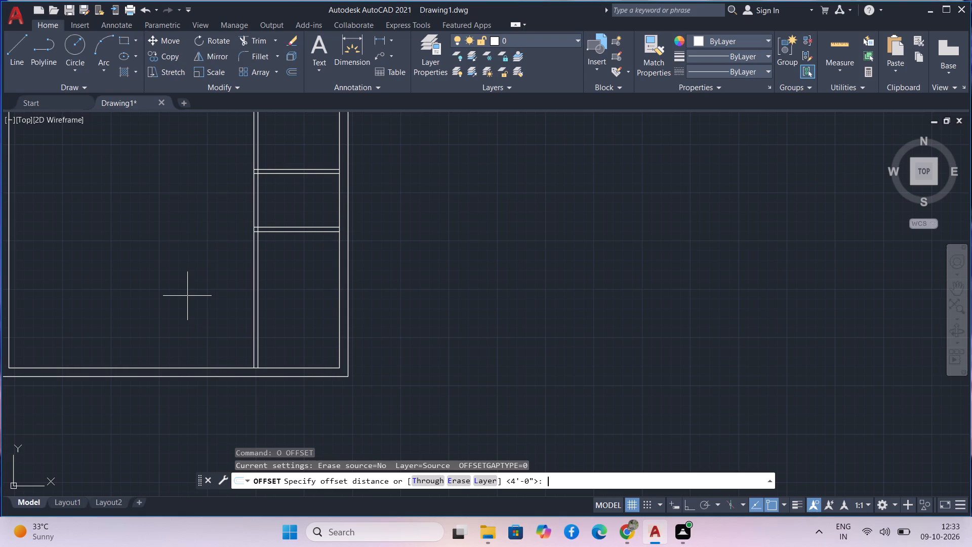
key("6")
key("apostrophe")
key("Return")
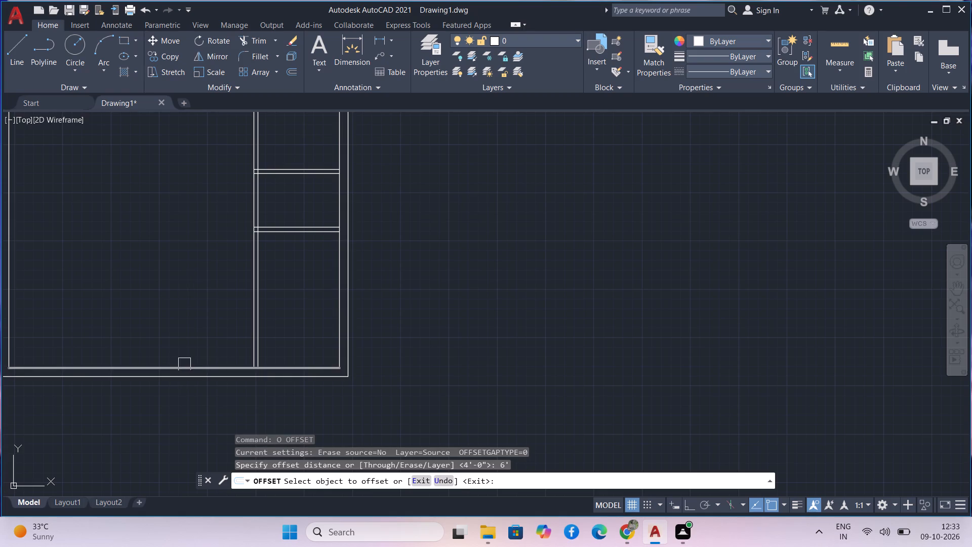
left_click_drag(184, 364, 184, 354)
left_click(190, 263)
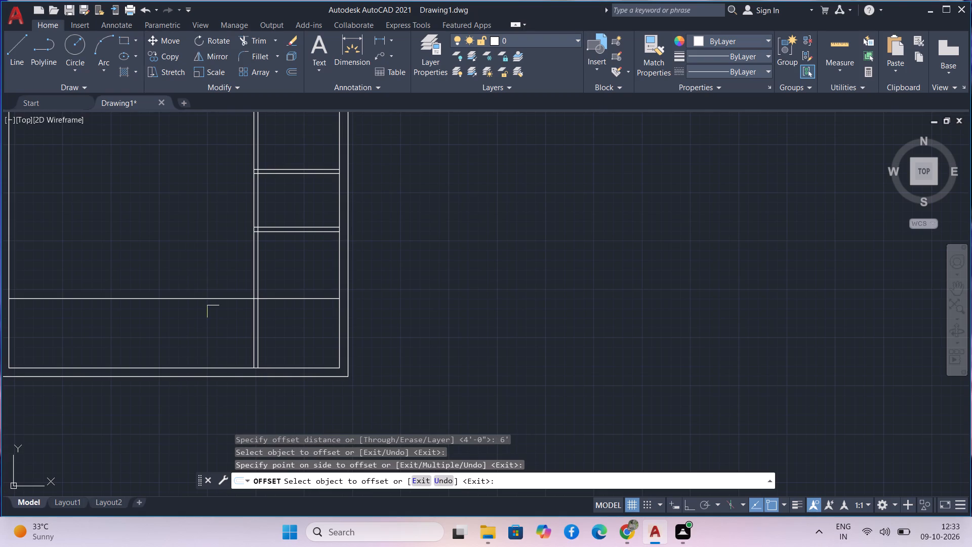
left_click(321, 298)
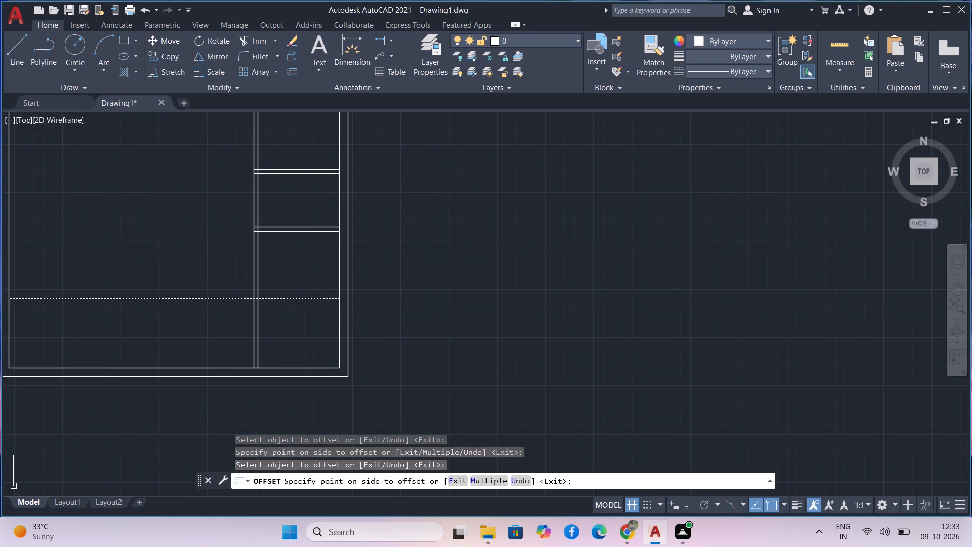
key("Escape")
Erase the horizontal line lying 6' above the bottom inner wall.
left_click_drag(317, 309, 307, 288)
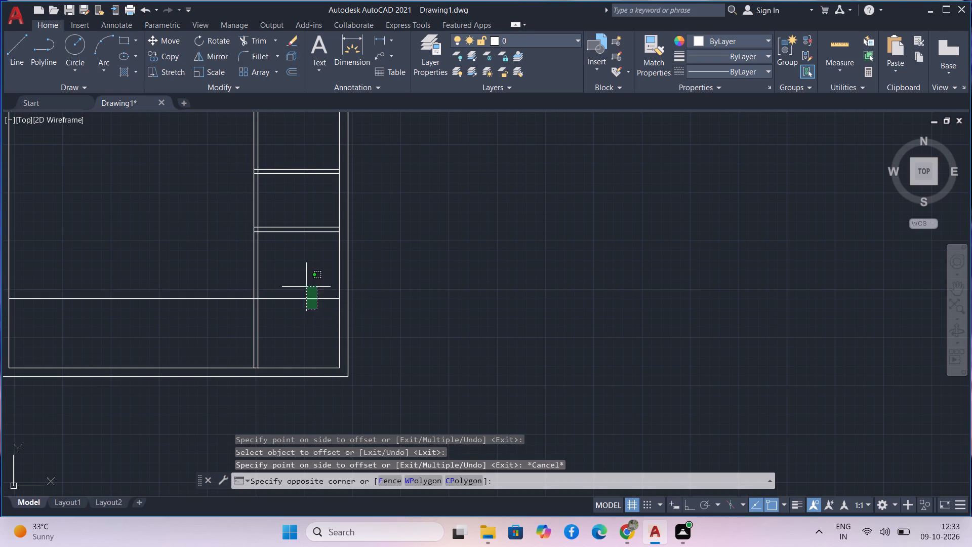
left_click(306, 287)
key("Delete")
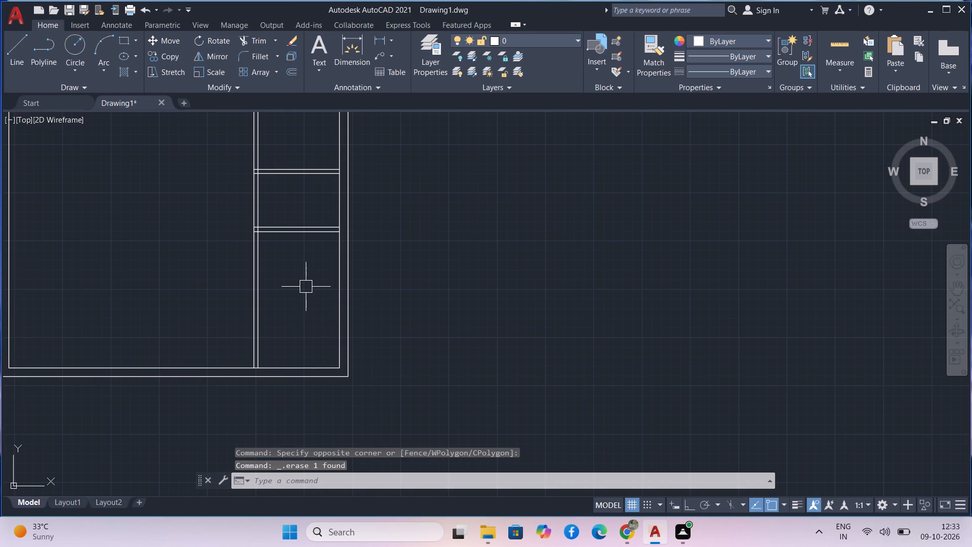
Offset the bottom inner wall line 8' upward.
type("o")
key("space")
type("8'")
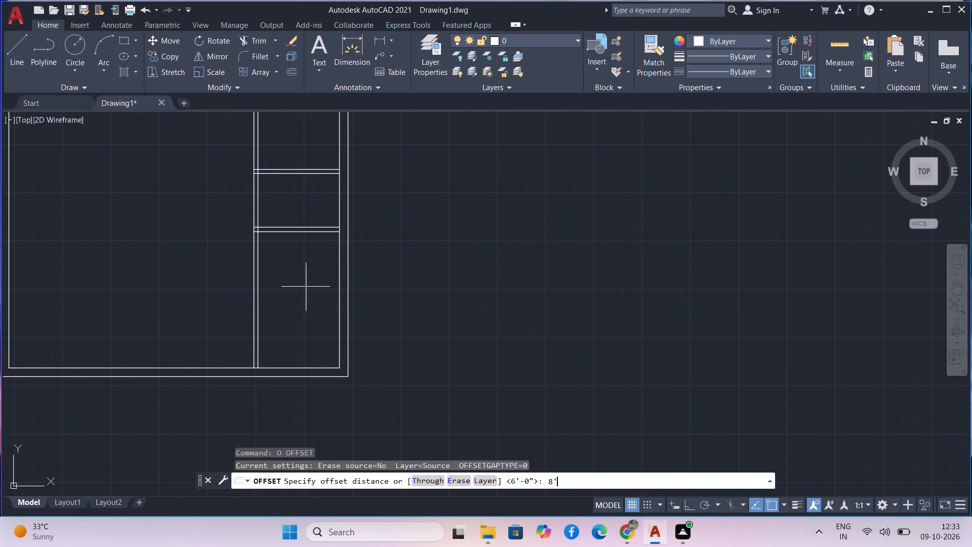
key("Return")
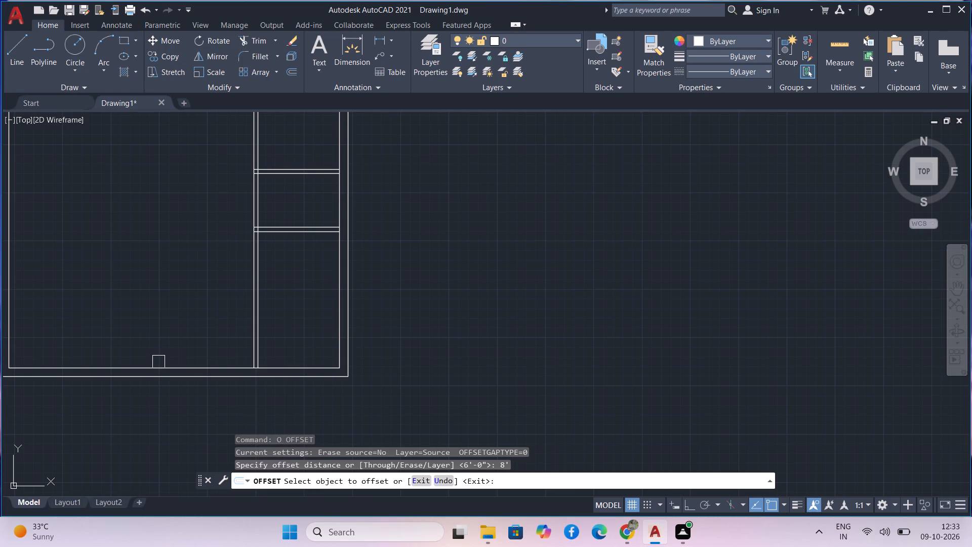
left_click(159, 365)
left_click(166, 334)
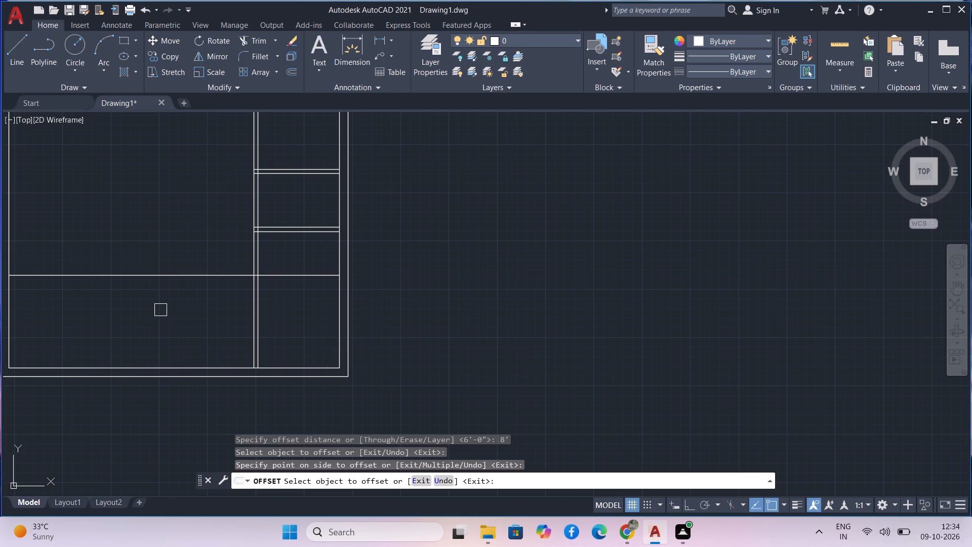
Offset the right inner wall line 8' to the left.
key("8")
key("apostrophe")
key("Return")
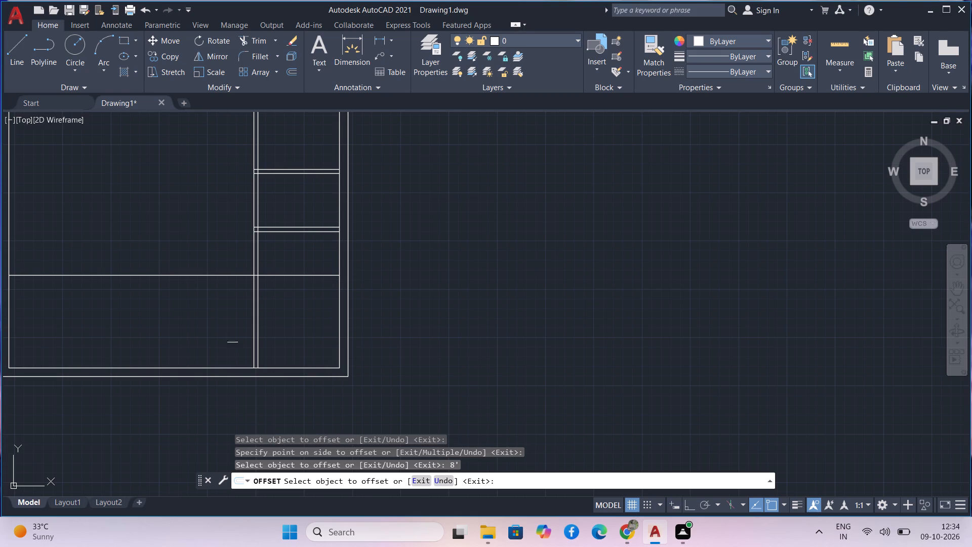
left_click(333, 312)
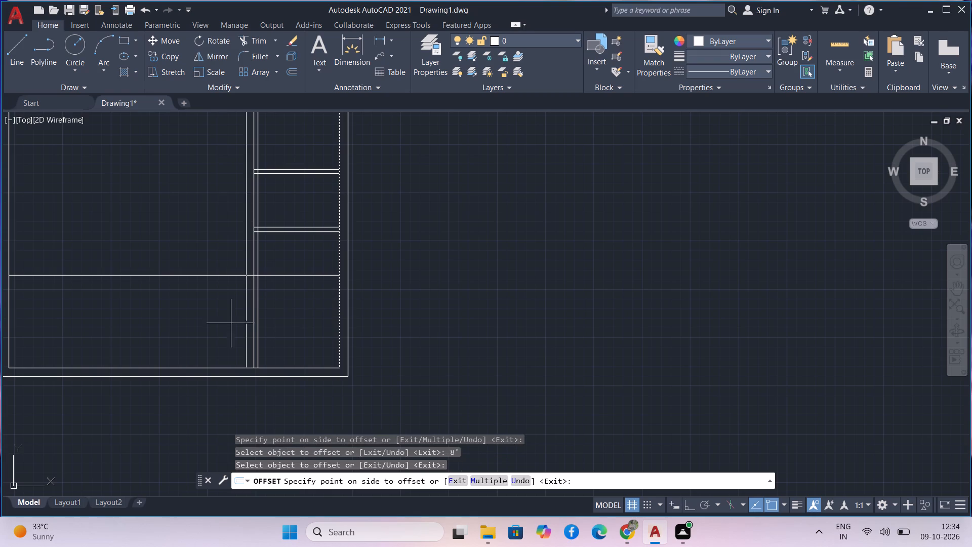
left_click(205, 327)
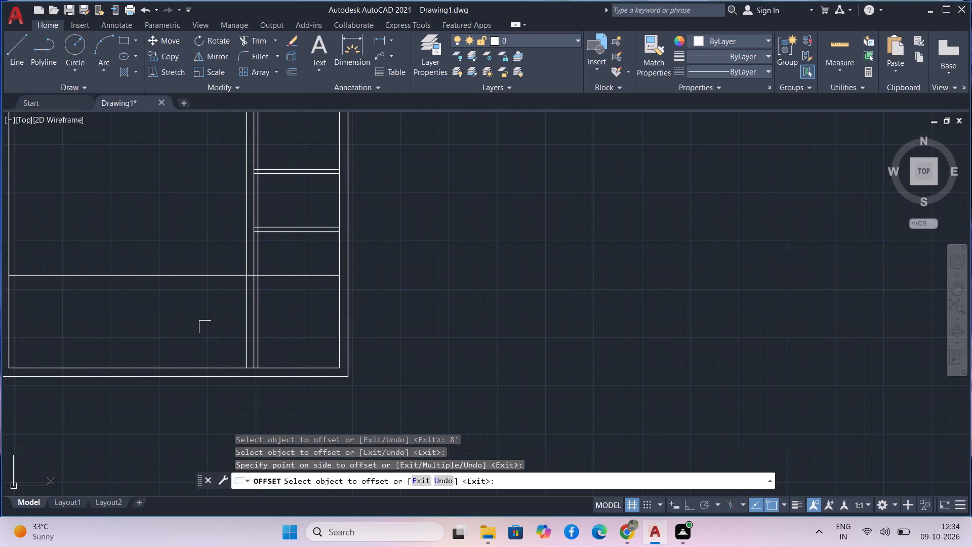
key("Escape")
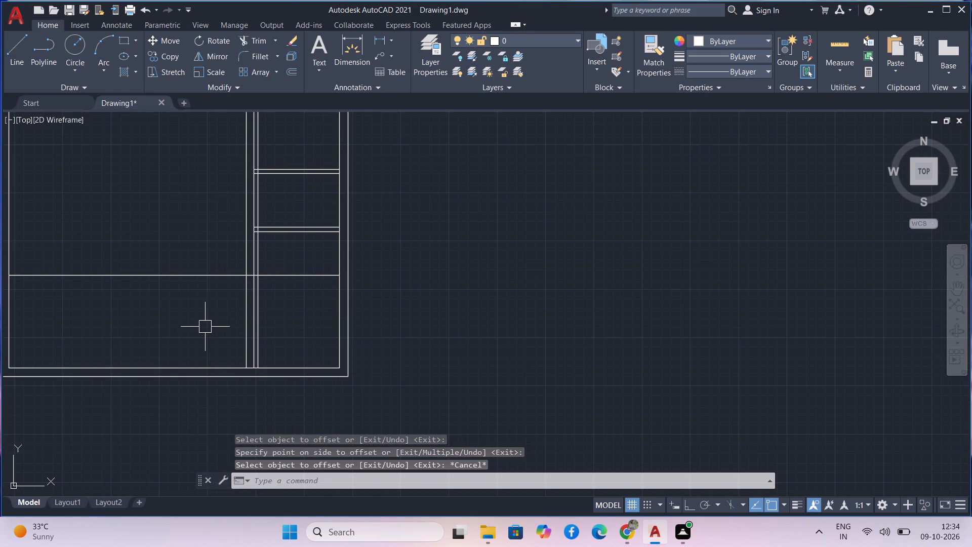
Trim both vertical partition lines between the small room's lower wall and the bottom inner wall.
key("r")
key("BackSpace")
type("tr")
key("space")
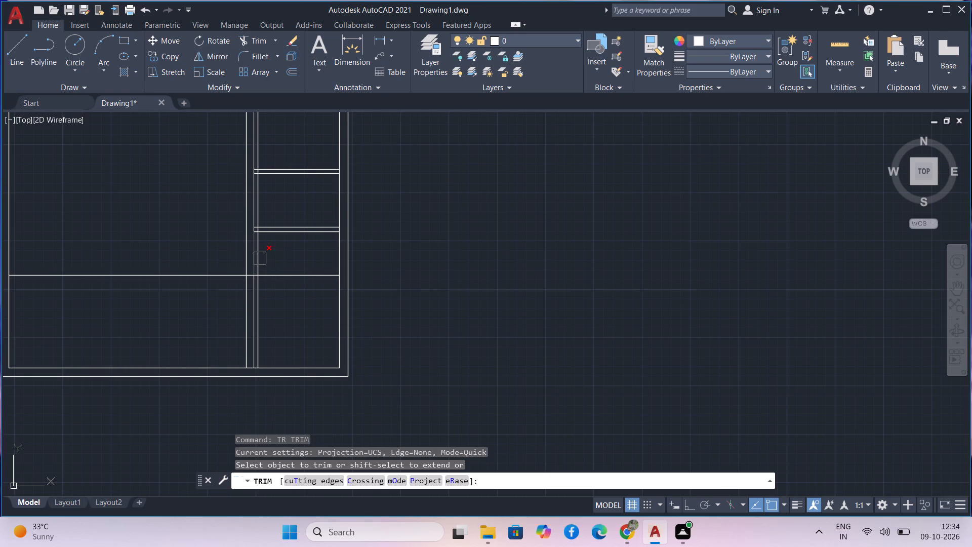
double_click(260, 258)
left_click(262, 257)
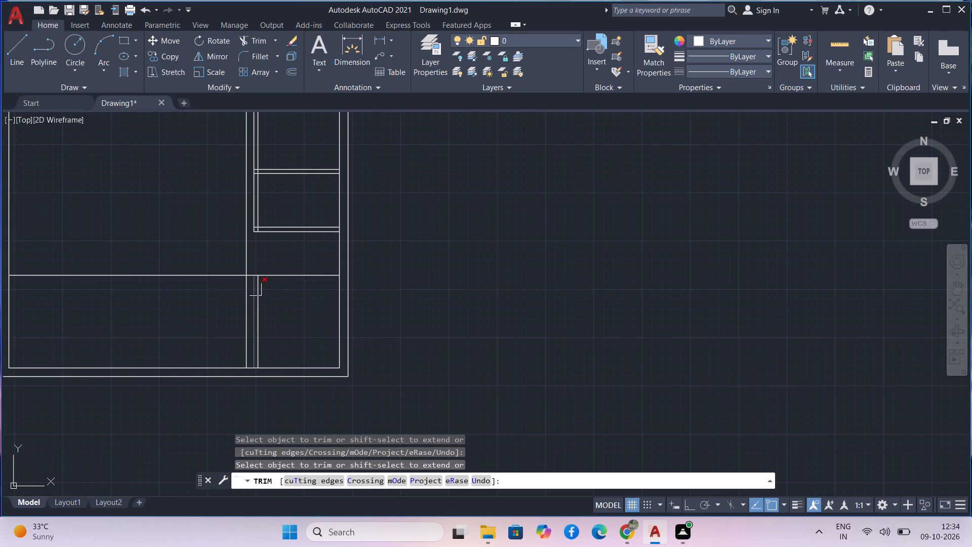
left_click(256, 291)
left_click(256, 291)
Trim the two 8' offset lines beyond their intersection, leaving a corner enclosing the lower-left area.
middle_click_drag(263, 301, 271, 331)
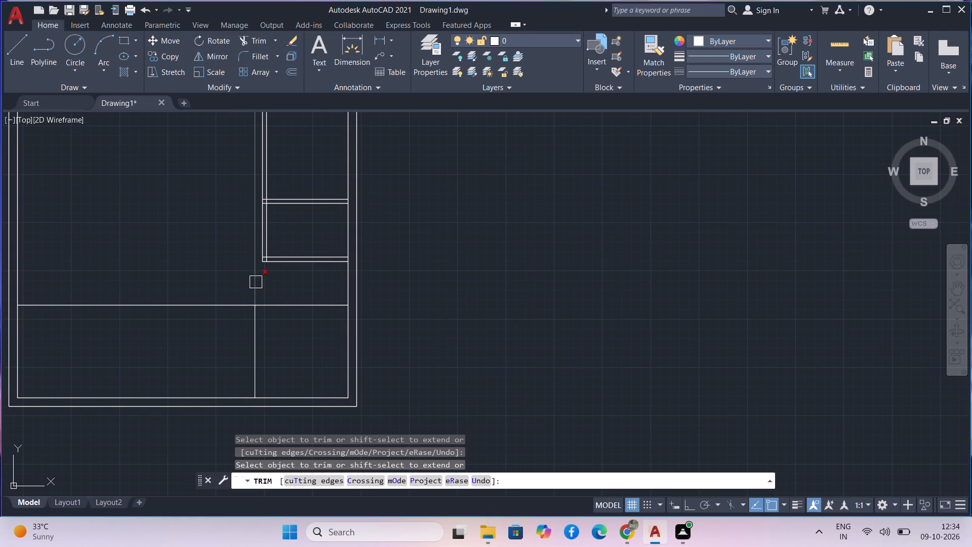
left_click(256, 282)
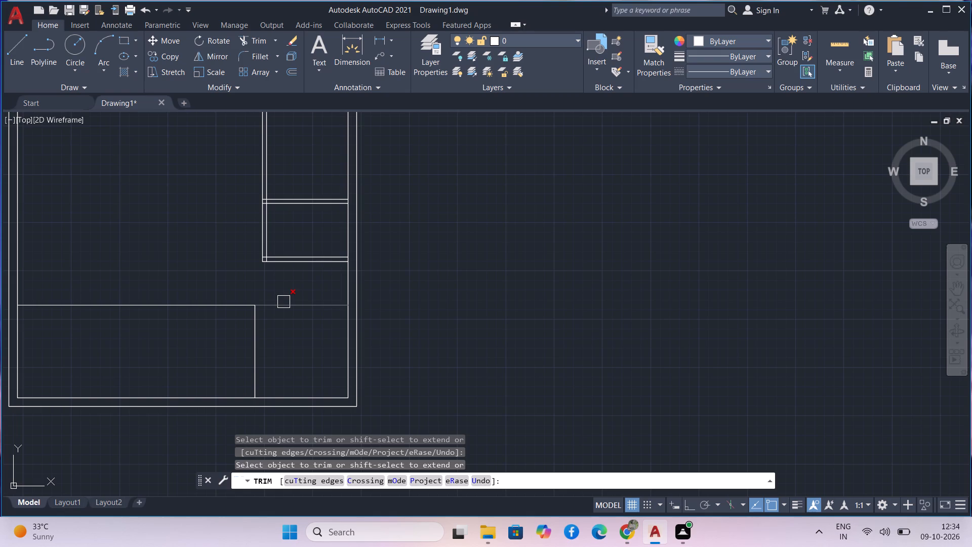
left_click(283, 302)
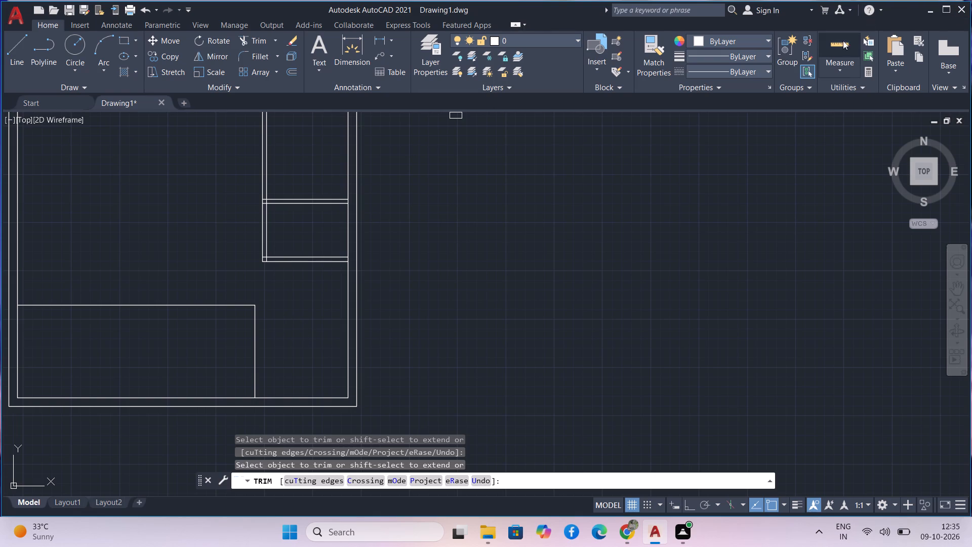
Measure the inside width and height of the small room along the right wall.
left_click_drag(840, 40, 840, 35)
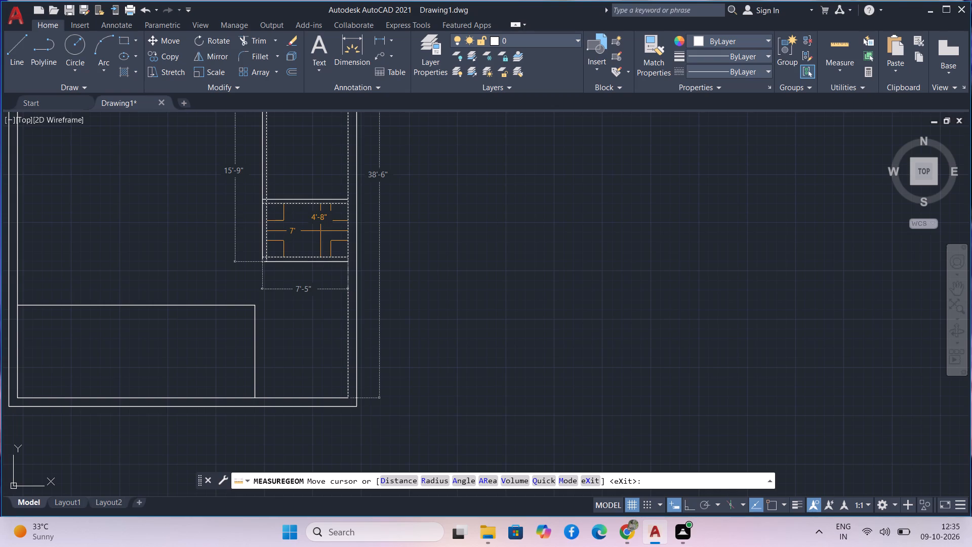
key("Escape")
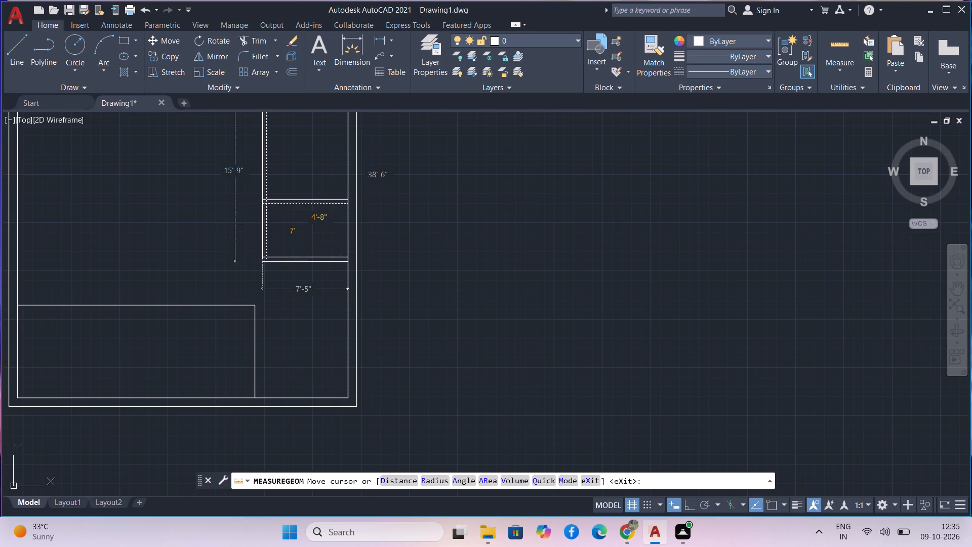
Trim both lines of the small room's lower partition between its vertical partition and the right inner wall.
type("tr")
key("space")
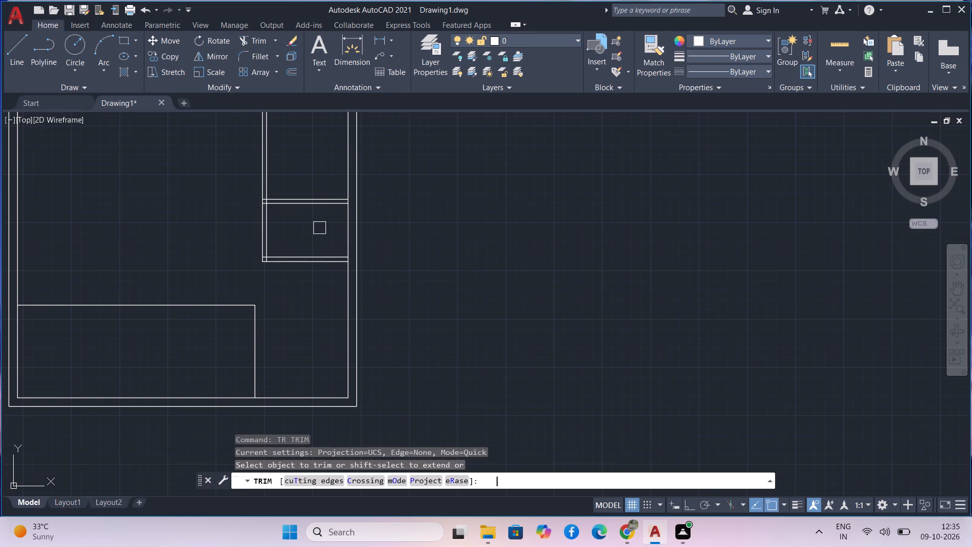
left_click_drag(319, 227, 320, 298)
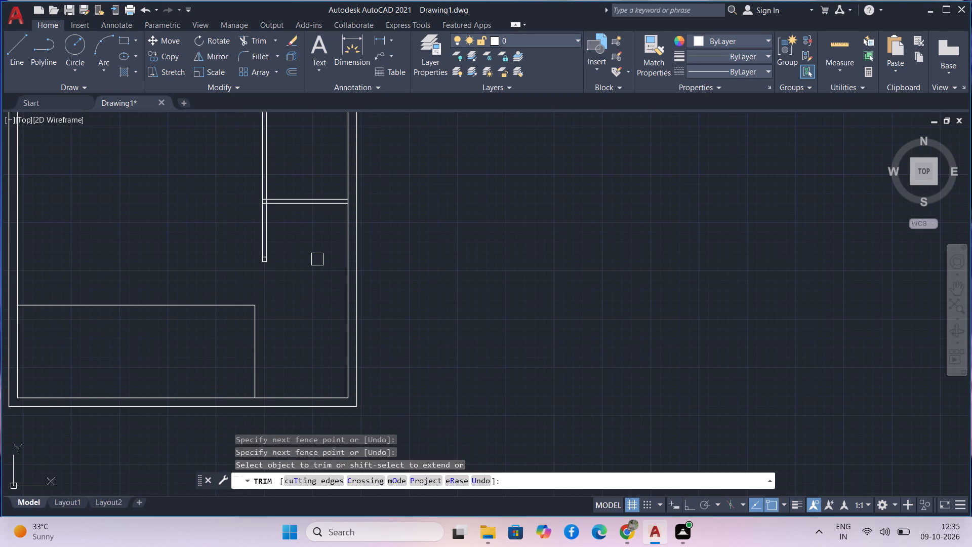
key("Escape")
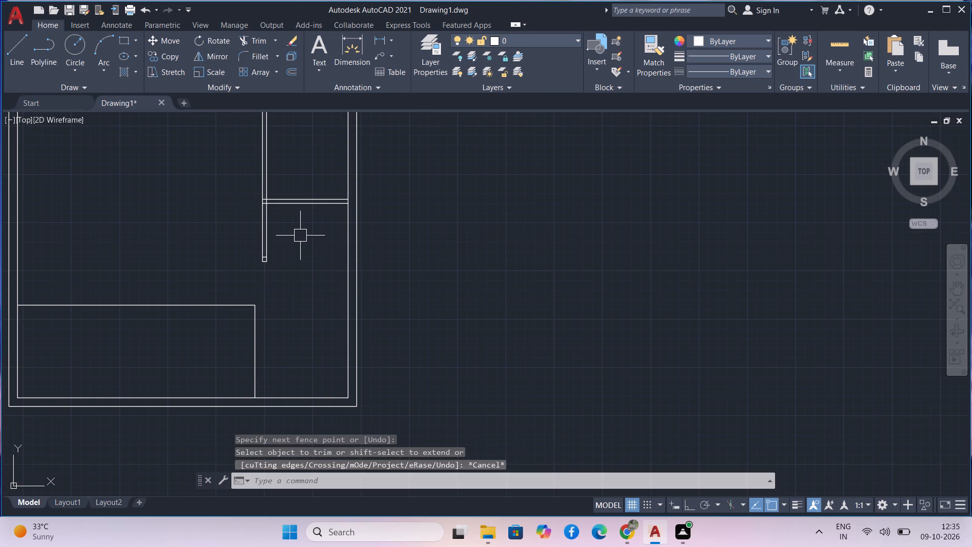
Offset the lower line of the small room's upper partition 7' downward.
type("o")
key("space")
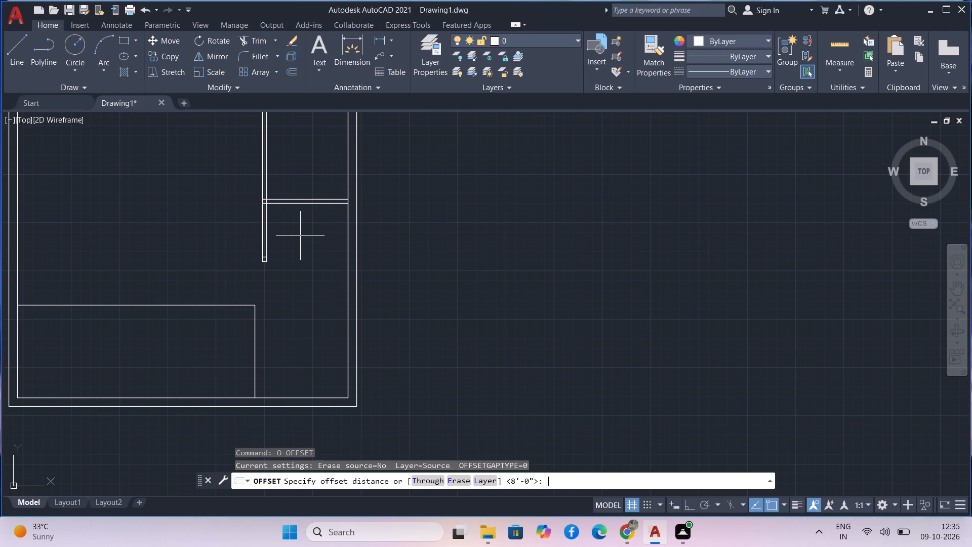
key("7")
key("apostrophe")
key("Return")
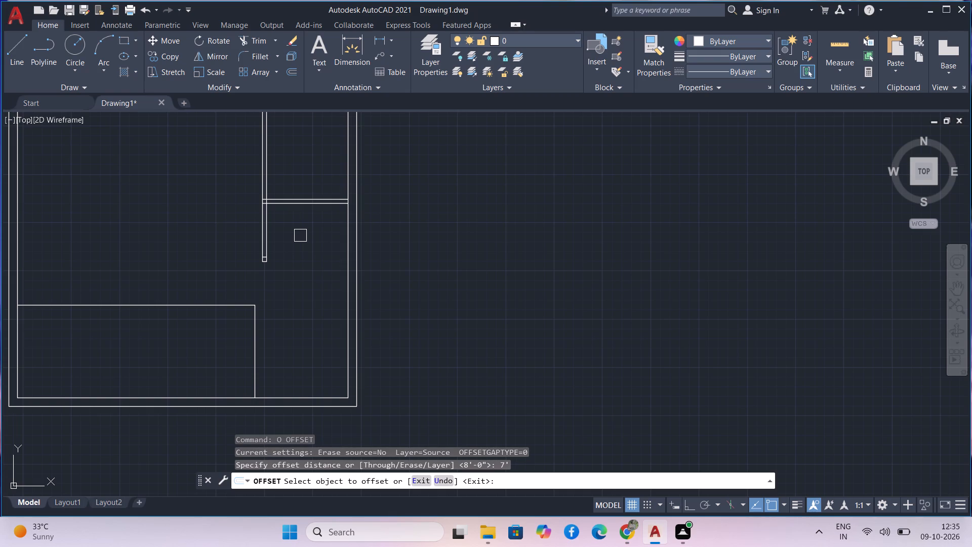
left_click(311, 210)
left_click(313, 247)
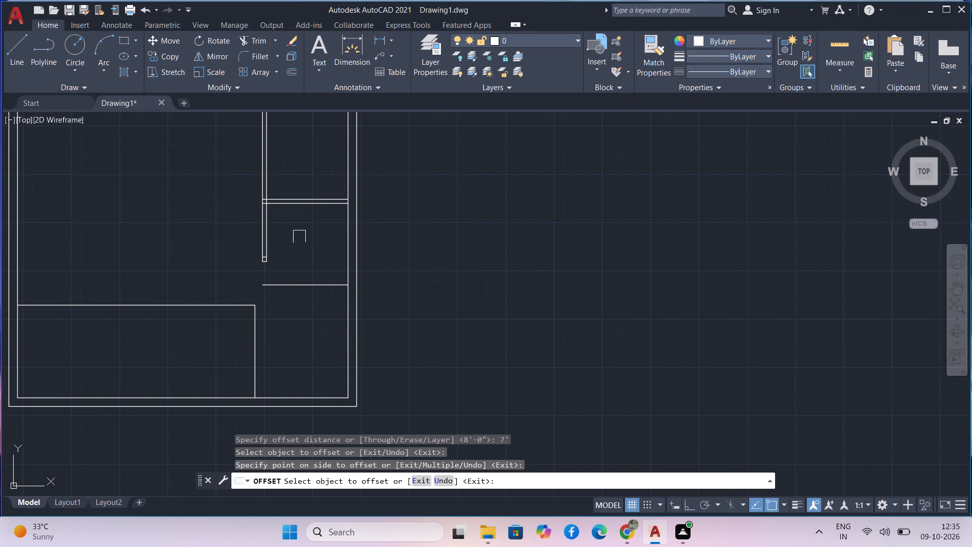
Extend both lines of the small rooms' vertical partition down to the line offset 7' below the upper partition.
key("Escape")
type("ex")
key("space")
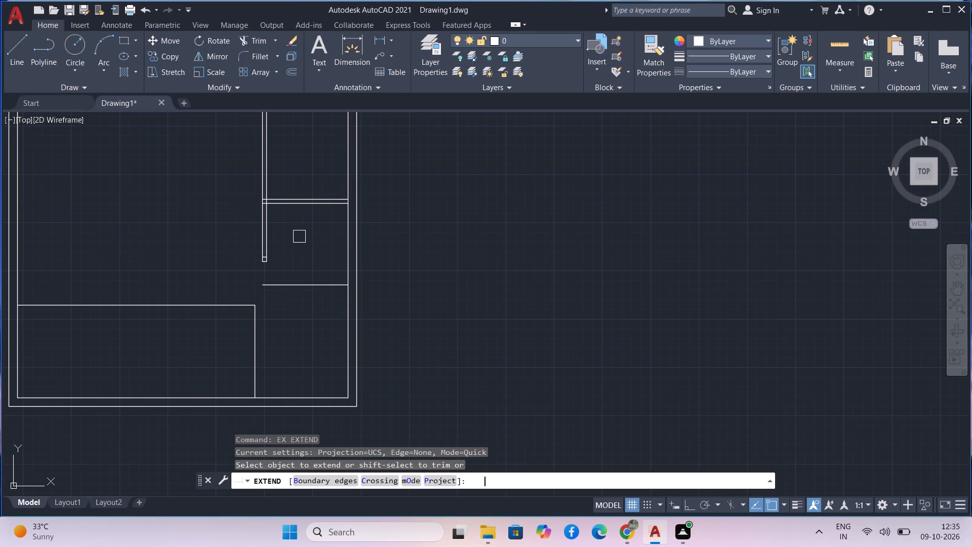
left_click(271, 251)
scroll(258, 248, "up", 3)
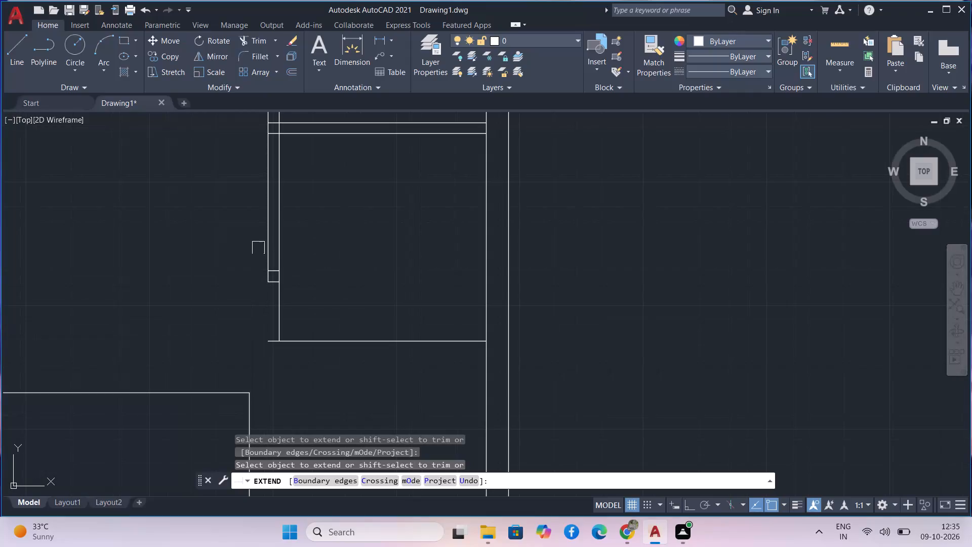
left_click(265, 253)
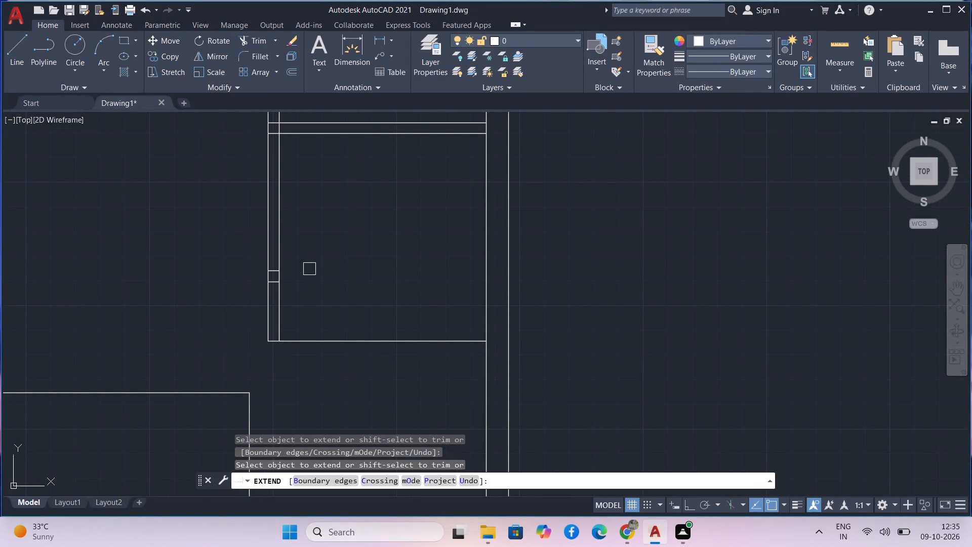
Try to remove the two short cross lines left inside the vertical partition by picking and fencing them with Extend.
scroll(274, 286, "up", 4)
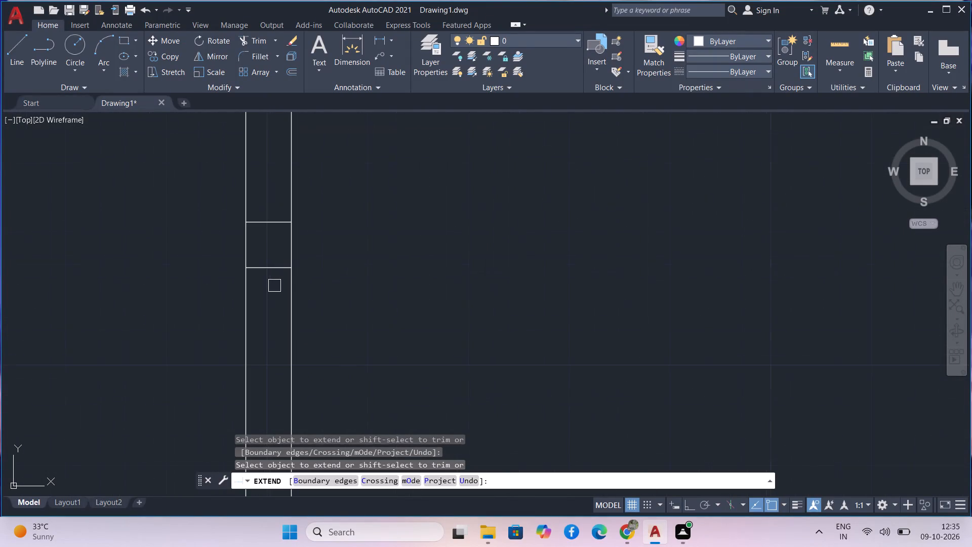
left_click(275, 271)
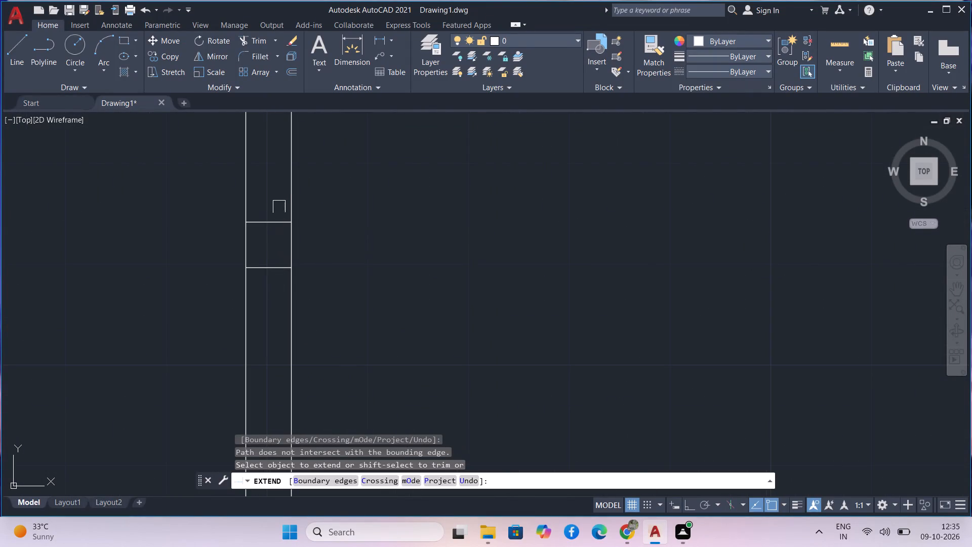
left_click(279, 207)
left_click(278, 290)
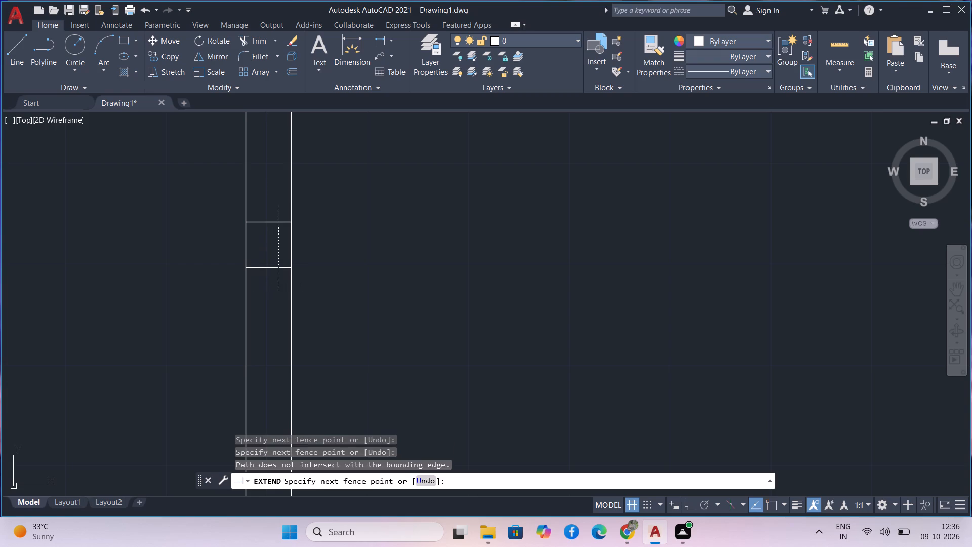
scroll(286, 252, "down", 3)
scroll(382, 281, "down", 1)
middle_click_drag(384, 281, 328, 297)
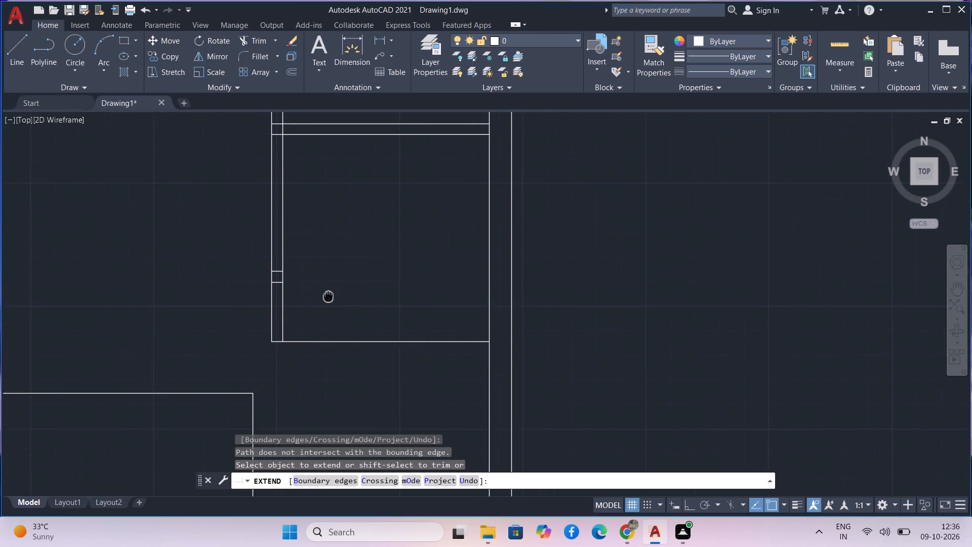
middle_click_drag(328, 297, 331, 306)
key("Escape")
Offset the small room's bottom line 4.5" upward, undo that offset, and offset the line 4.5" downward instead.
type("o")
key("space")
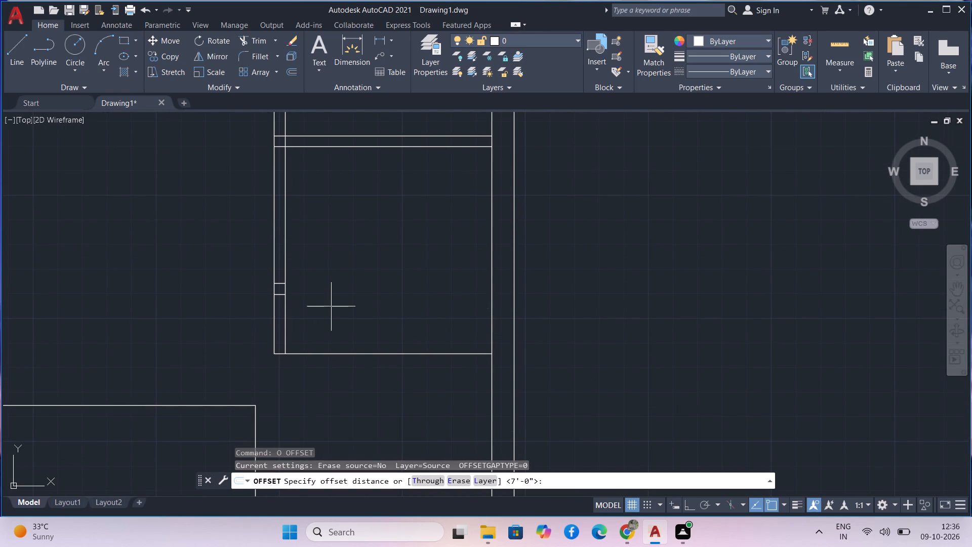
type("4.5")
key("Return")
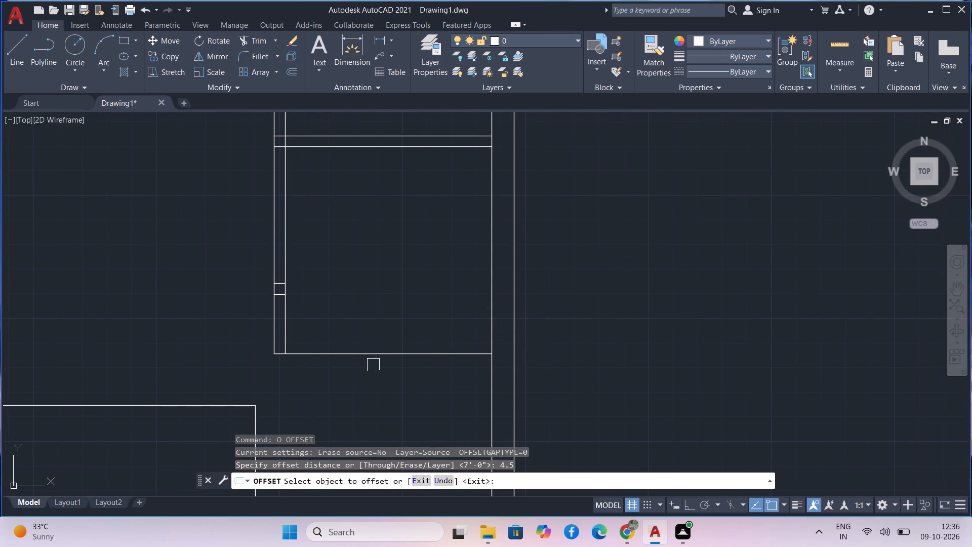
left_click(377, 358)
left_click(389, 326)
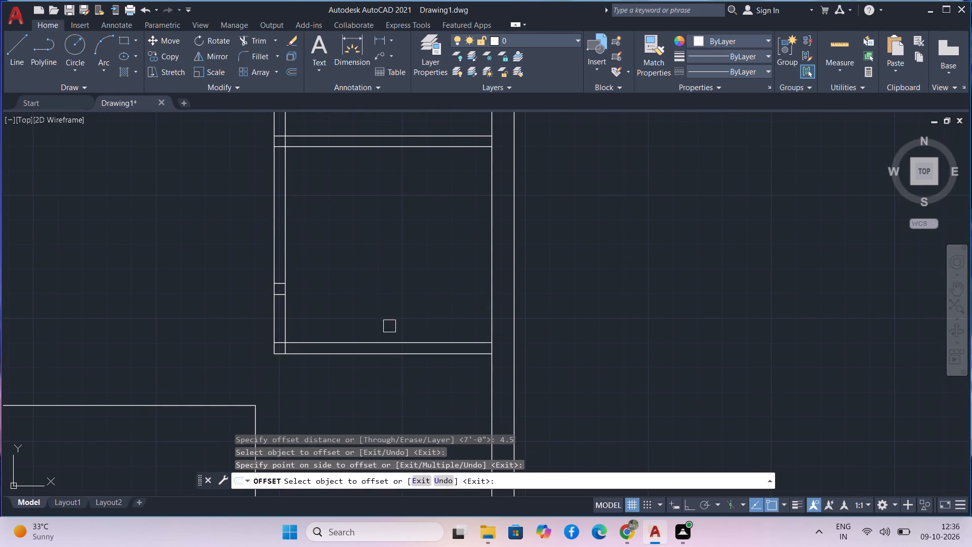
scroll(396, 333, "down", 1)
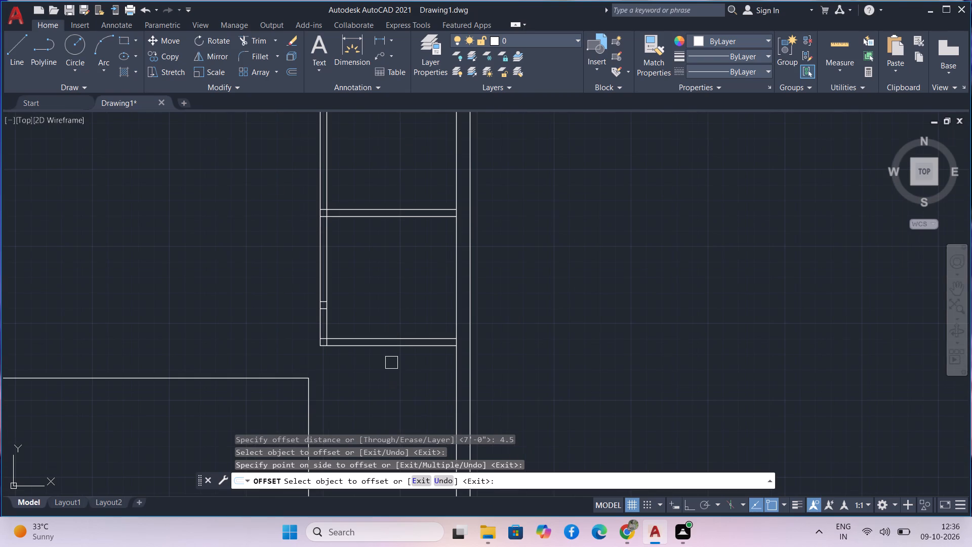
key("ctrl+z")
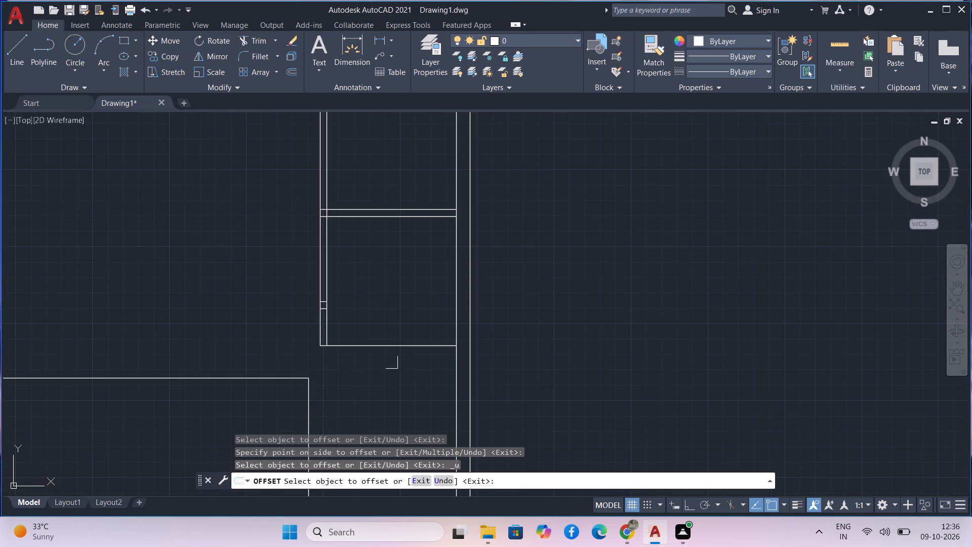
type("4.5")
key("Return")
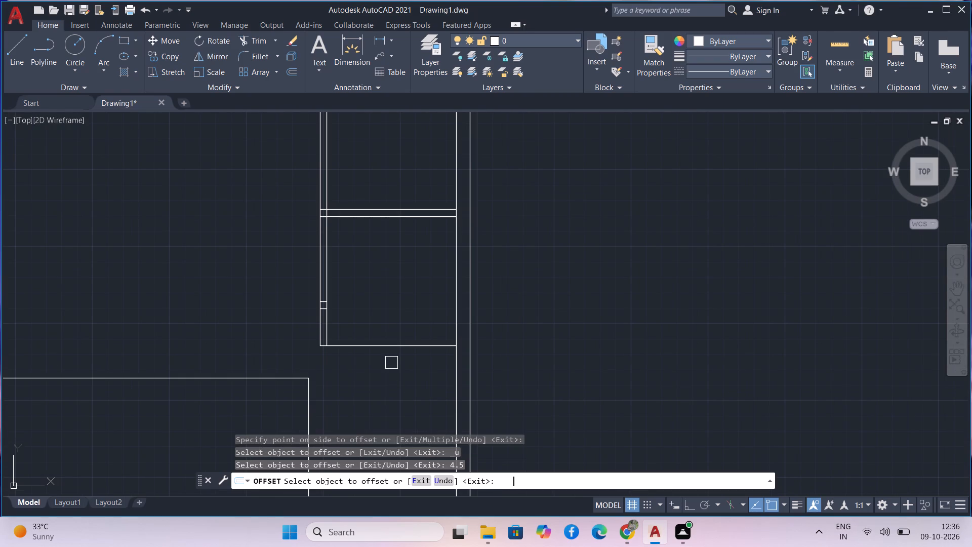
left_click(404, 347)
left_click(405, 365)
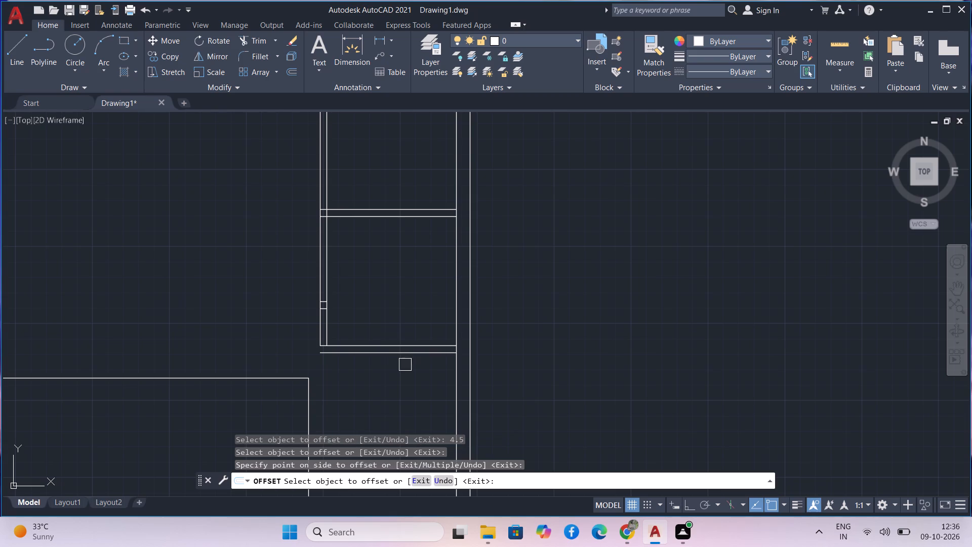
key("Escape")
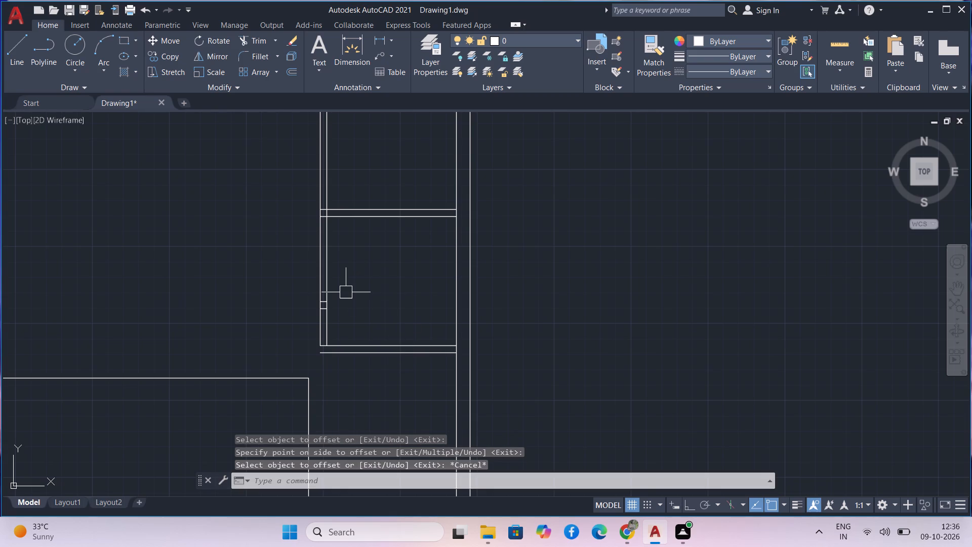
Extend both lines of the vertical partition down to the lower line of the small room's new bottom partition.
type("ex")
key("space")
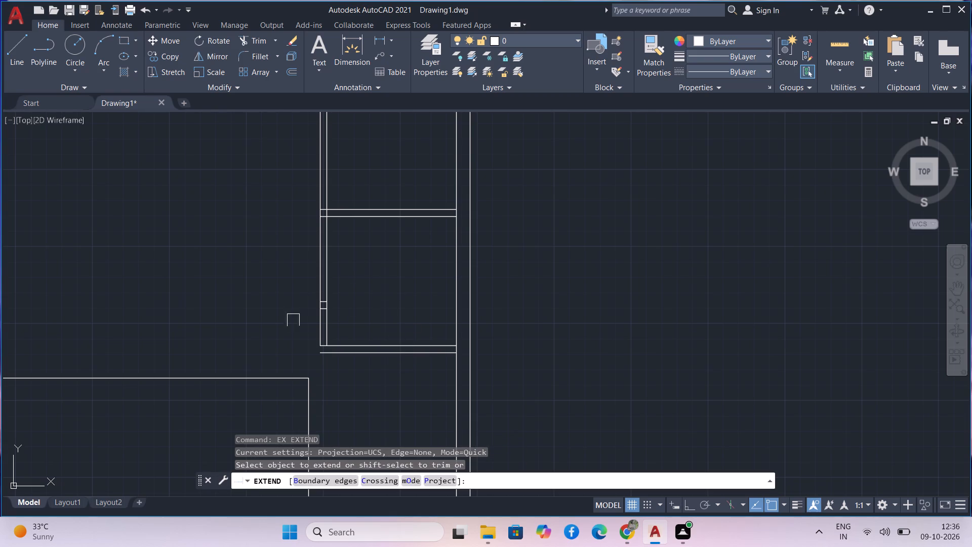
left_click(316, 333)
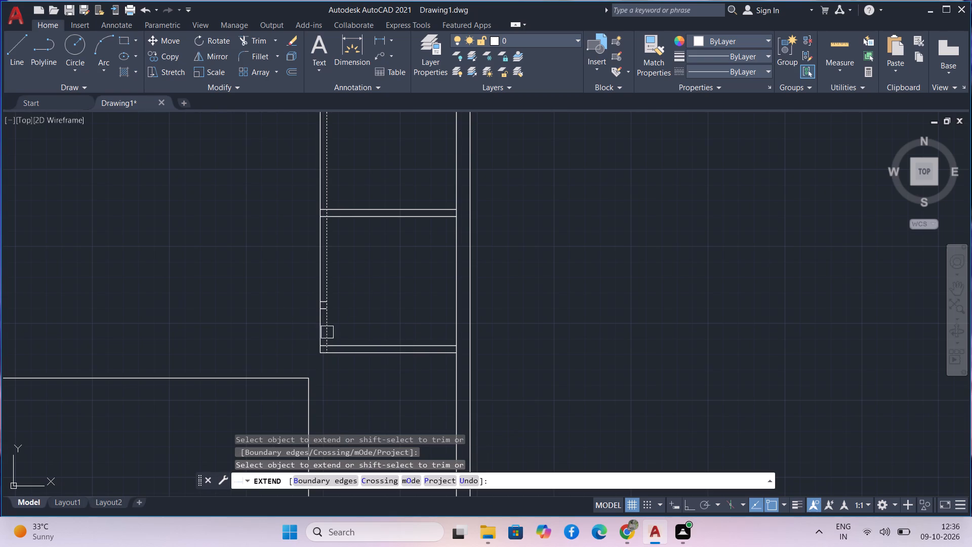
left_click(329, 332)
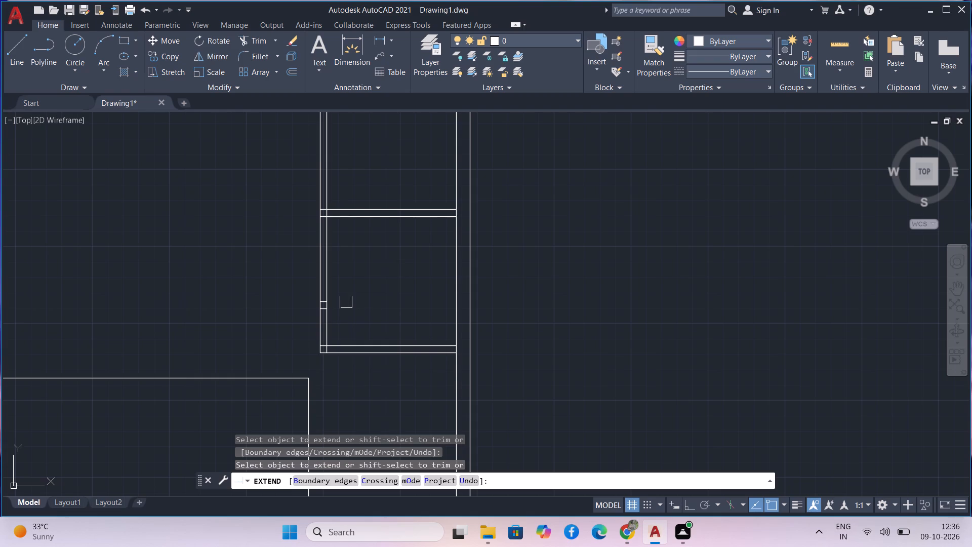
key("Escape")
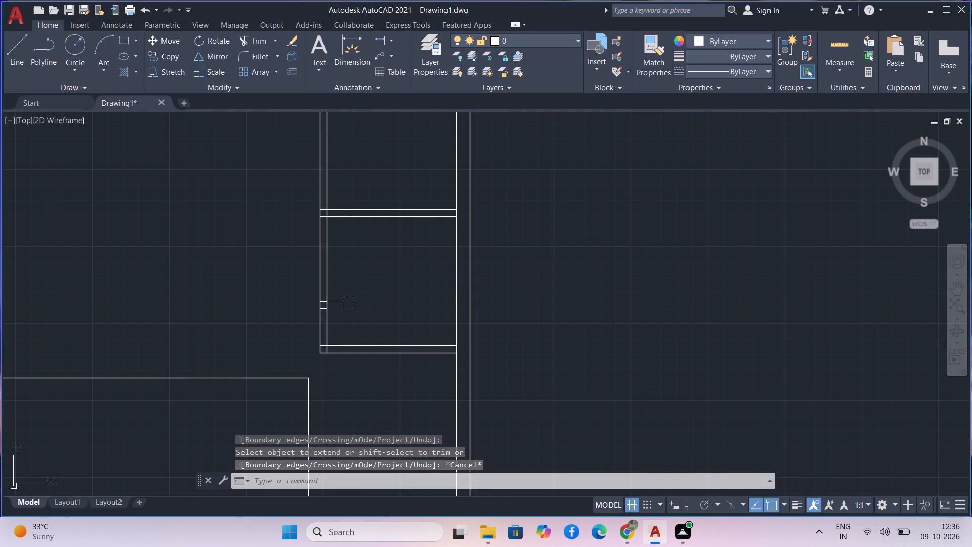
Trim the two short cross lines left inside the vertical partition beside the small room.
type("tr")
key("space")
scroll(347, 303, "up", 1)
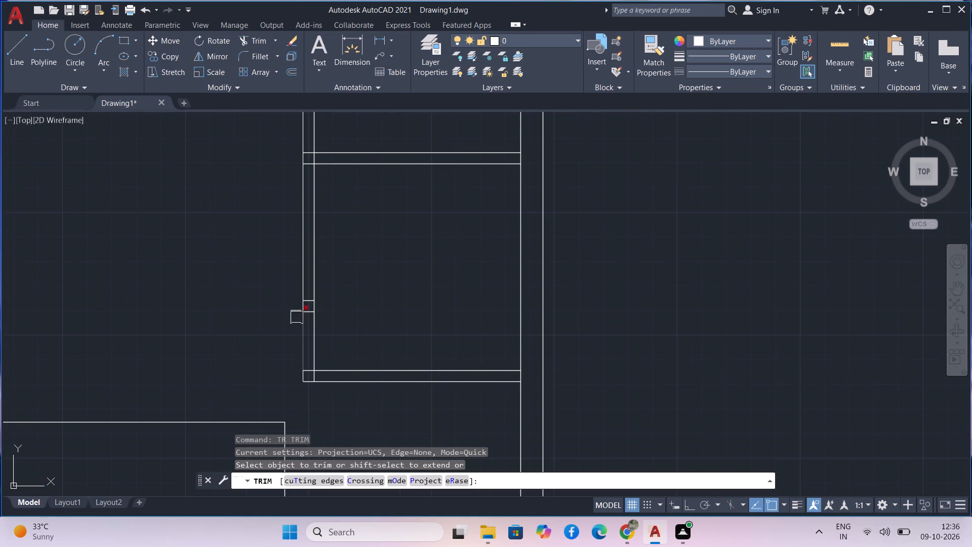
scroll(304, 324, "up", 2)
left_click_drag(310, 314, 315, 254)
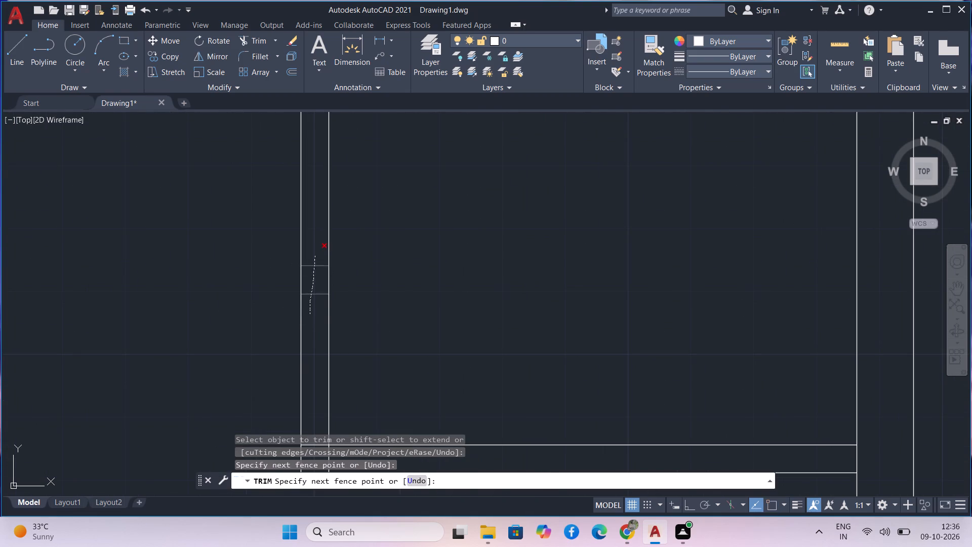
left_click_drag(315, 254, 315, 248)
scroll(316, 251, "down", 3)
middle_click_drag(396, 301, 426, 233)
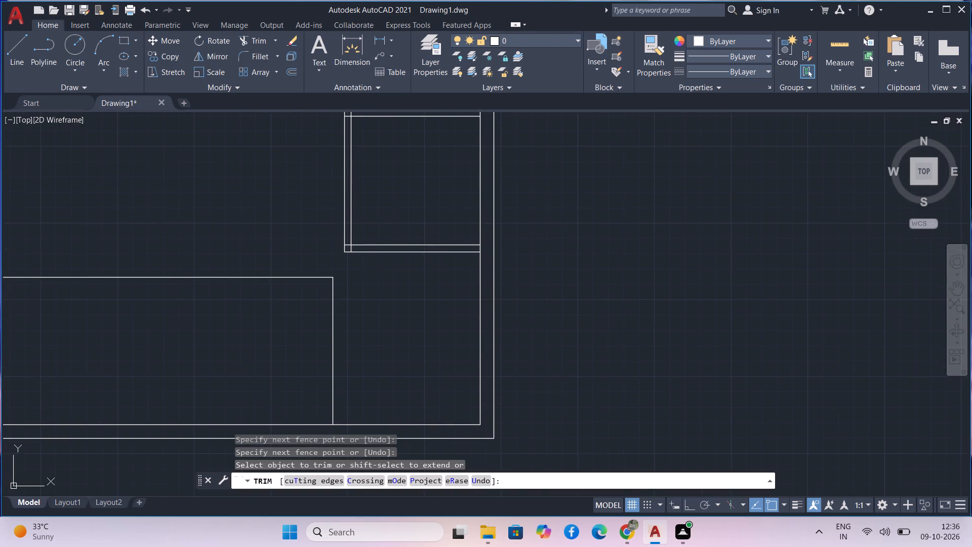
scroll(406, 293, "down", 1)
middle_click_drag(406, 294, 433, 297)
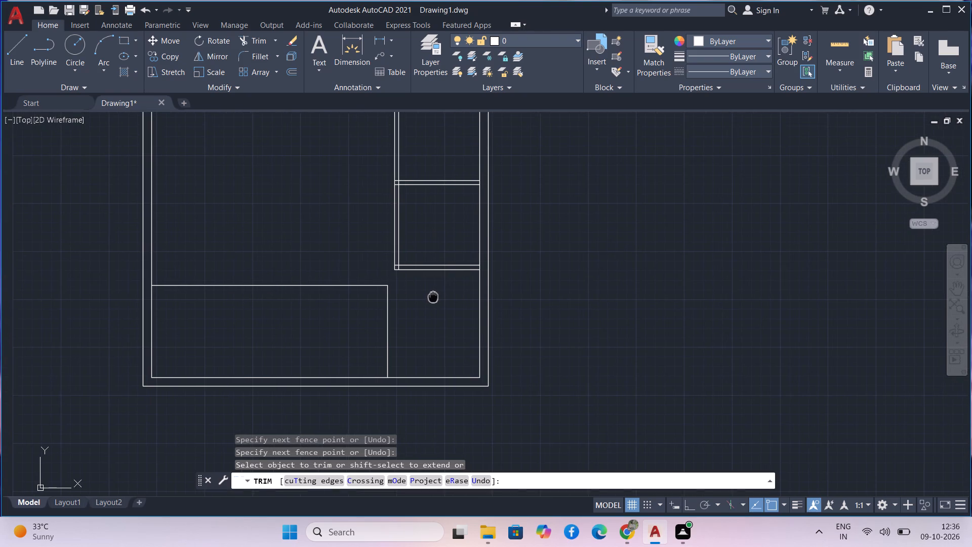
middle_click_drag(433, 297, 439, 312)
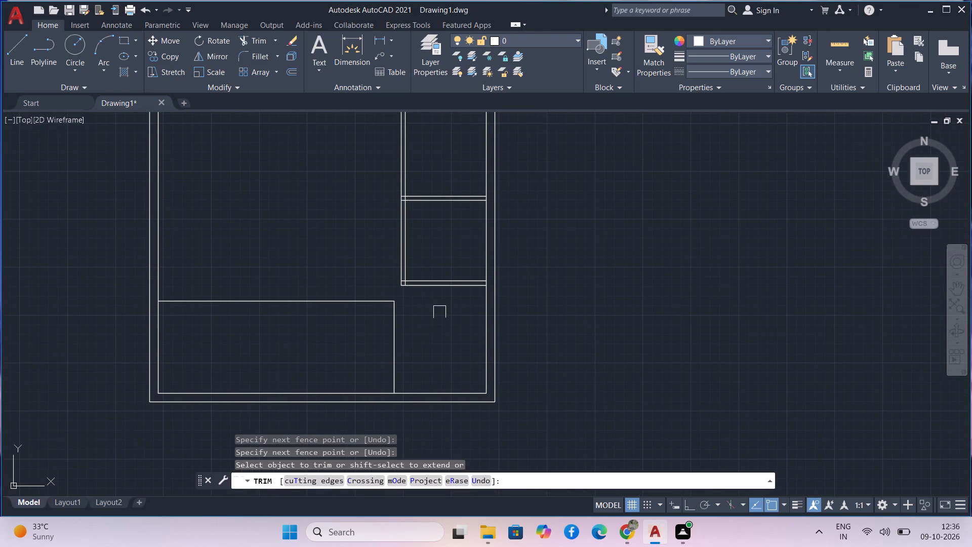
middle_click_drag(440, 312, 446, 347)
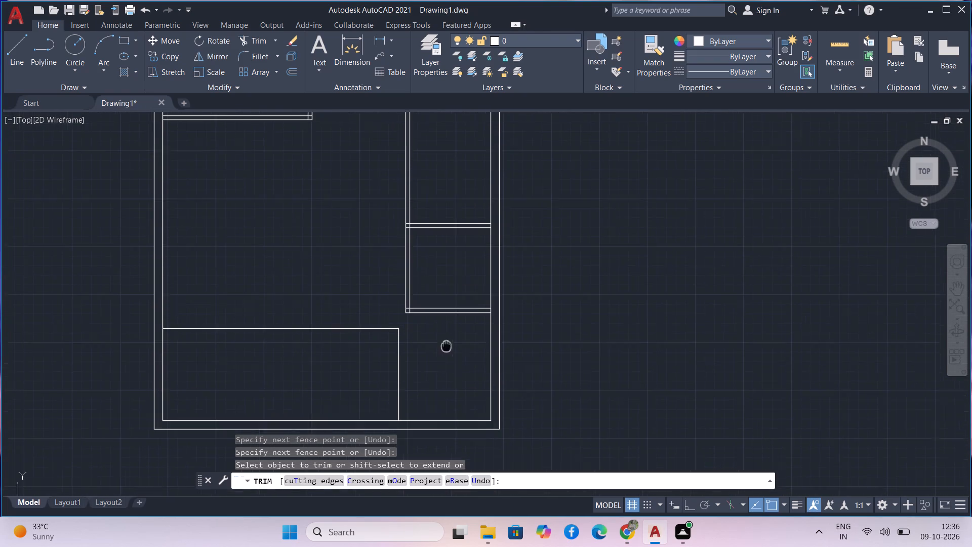
middle_click_drag(446, 347, 445, 336)
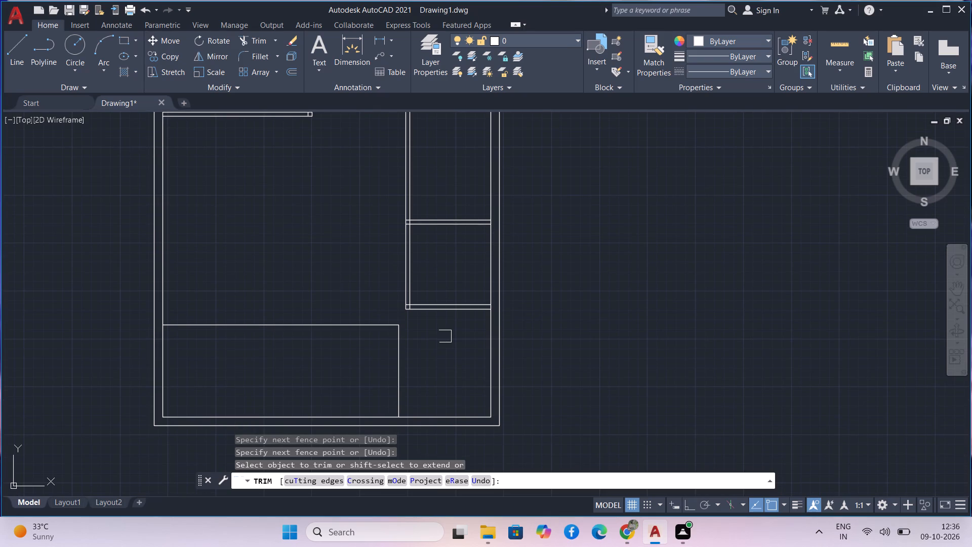
key("Escape")
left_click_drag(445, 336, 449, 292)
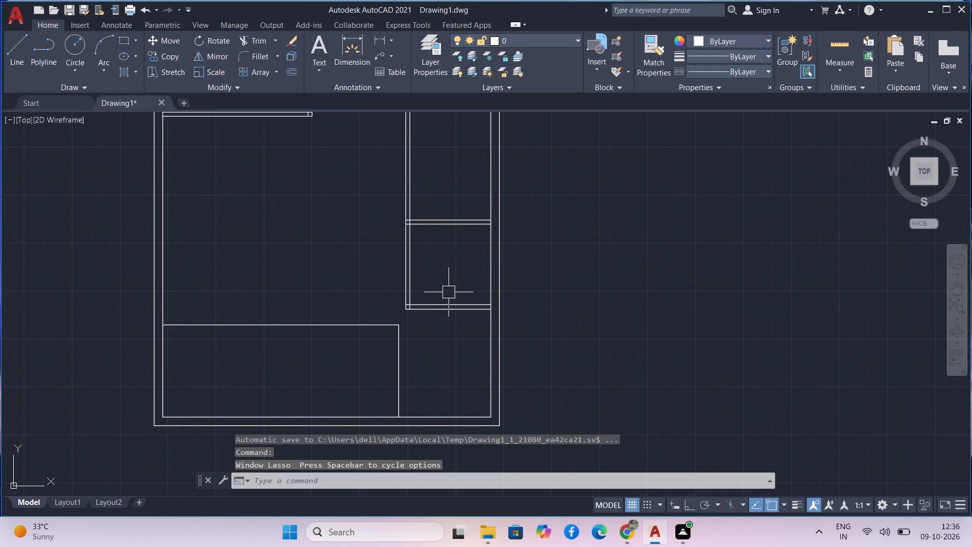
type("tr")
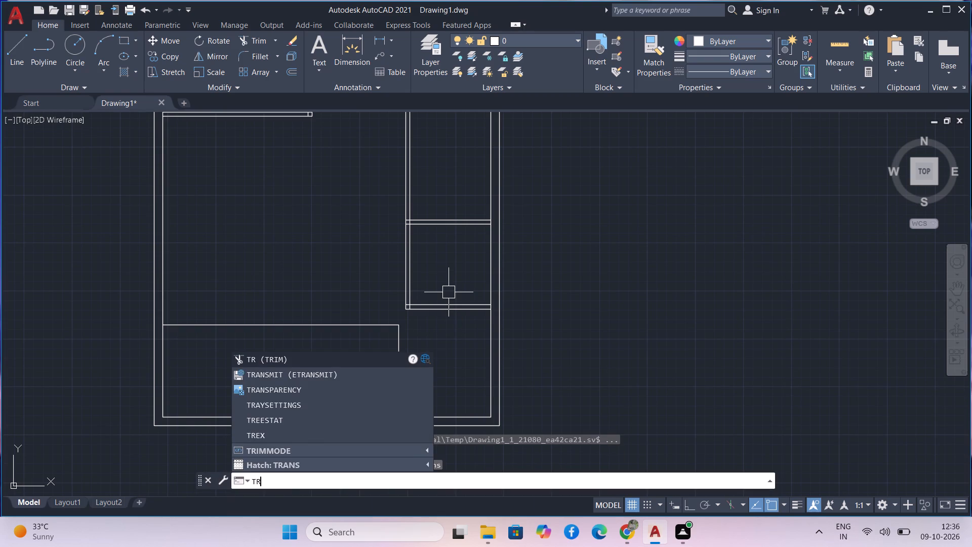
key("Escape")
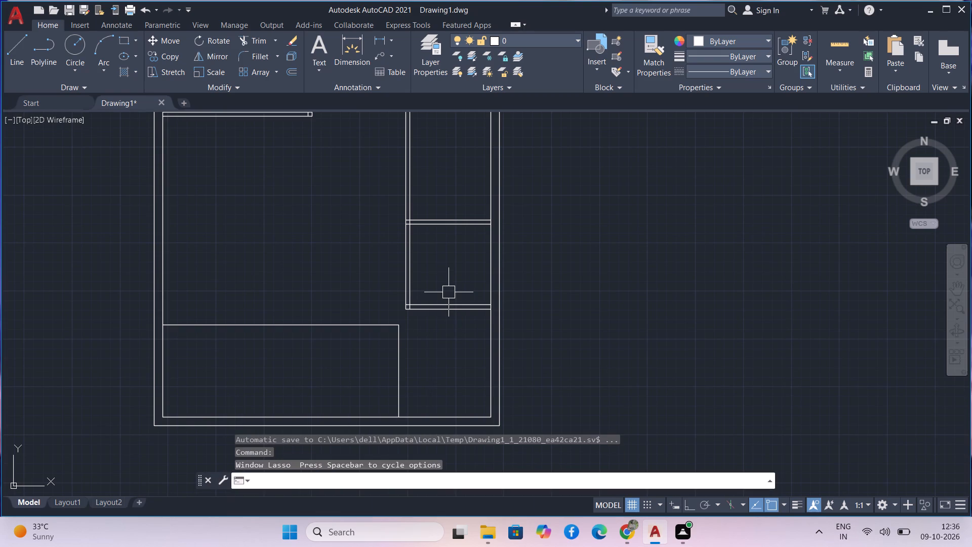
Move both lines of the small right-wall room's bottom partition straight down, level with the top line of the lower-left area.
type("m")
key("space")
left_click(462, 315)
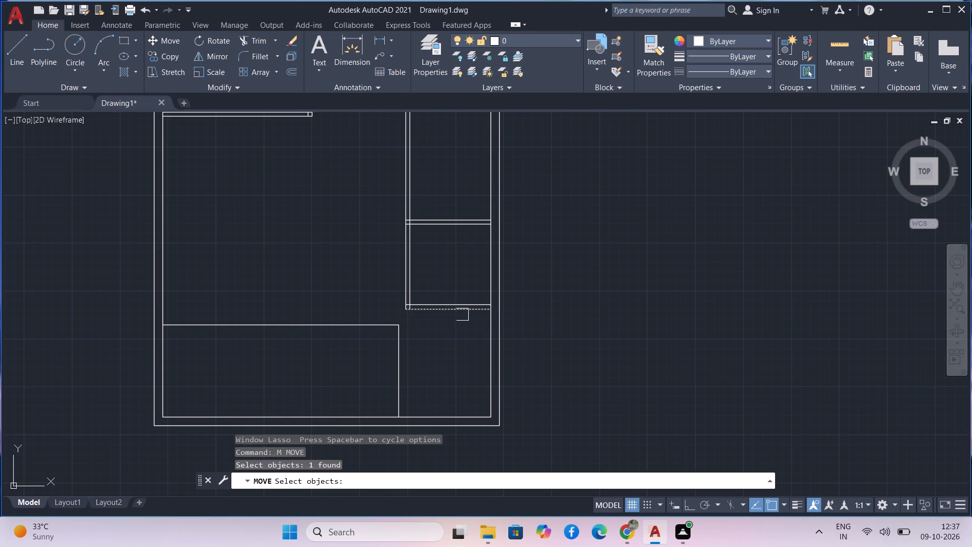
left_click(461, 306)
scroll(461, 306, "up", 2)
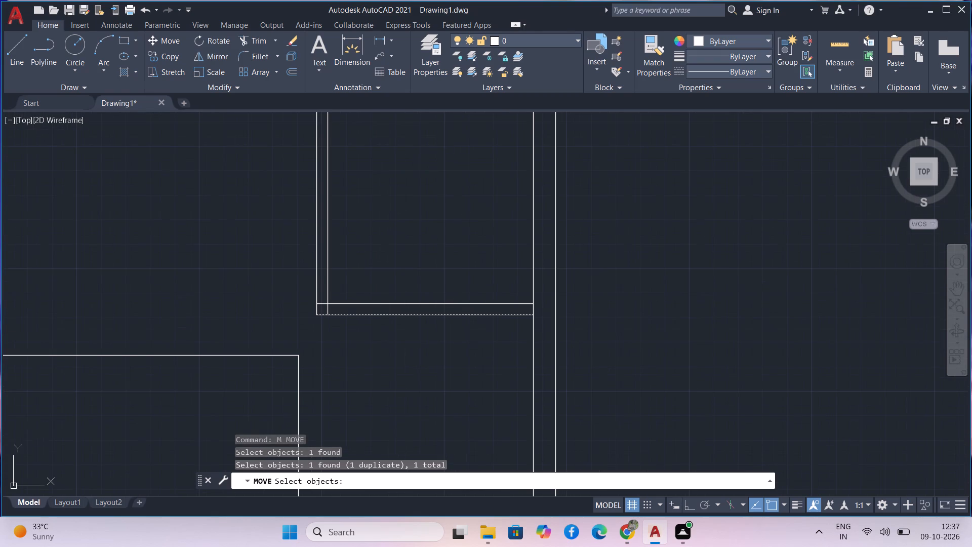
left_click_drag(452, 336, 448, 310)
left_click(446, 279)
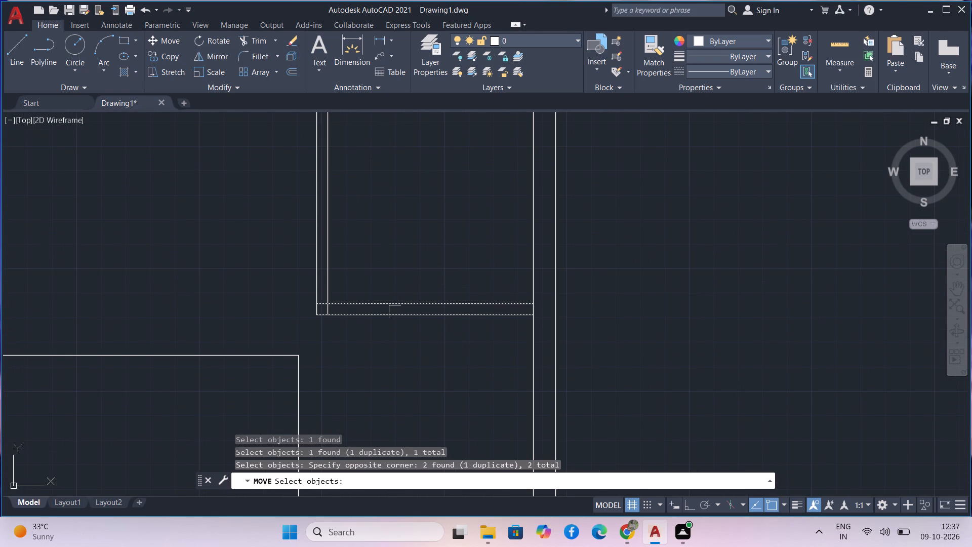
key("space")
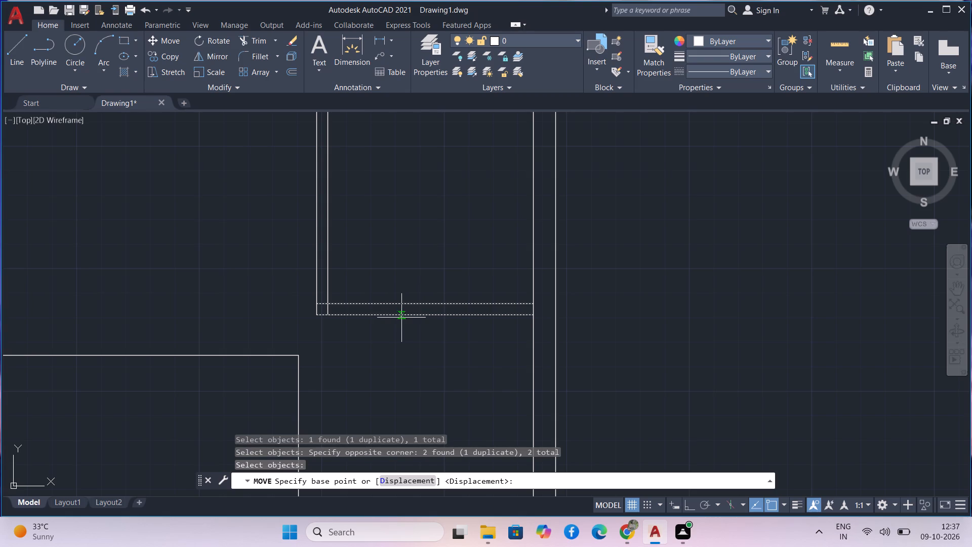
left_click(401, 318)
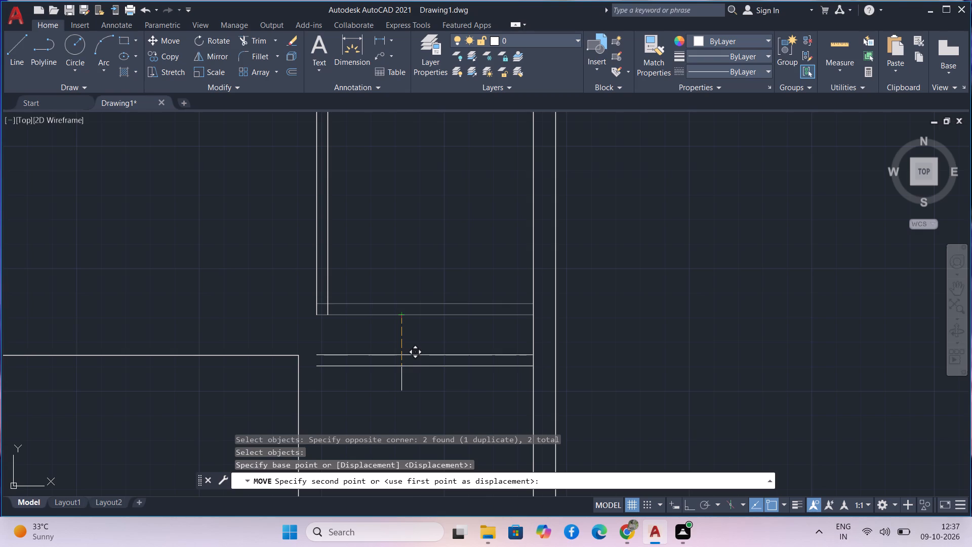
left_click(401, 366)
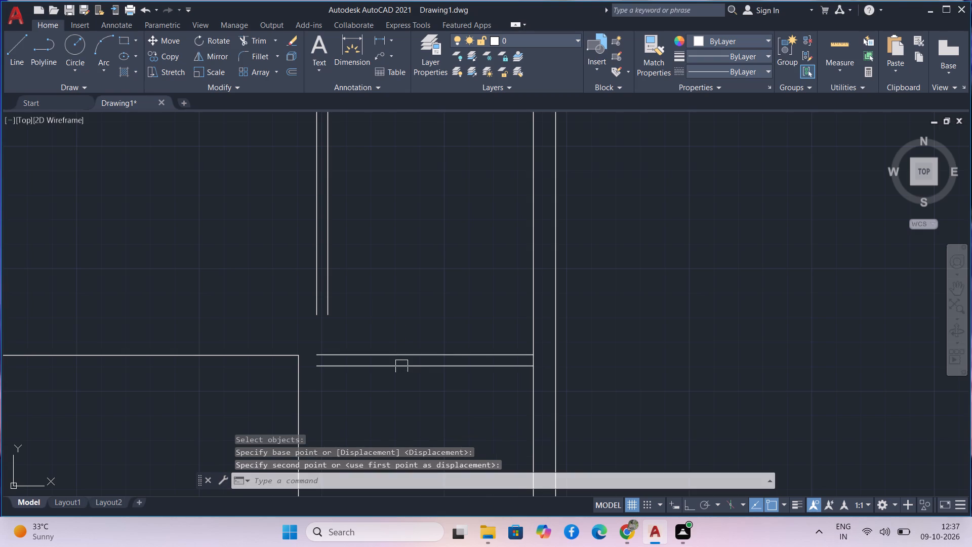
Extend both lines of the vertical partition down to the lower line of the small room's moved bottom partition.
type("ex")
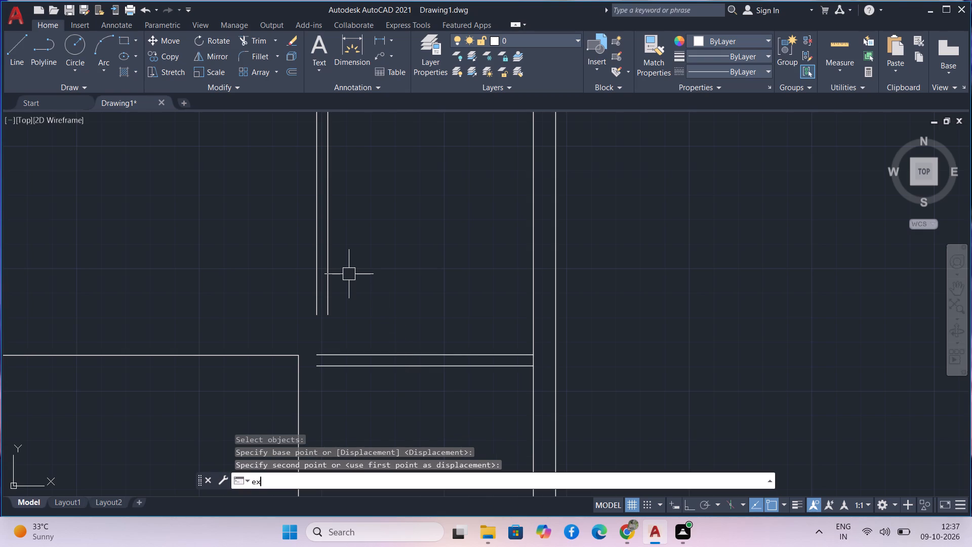
key("space")
left_click(321, 272)
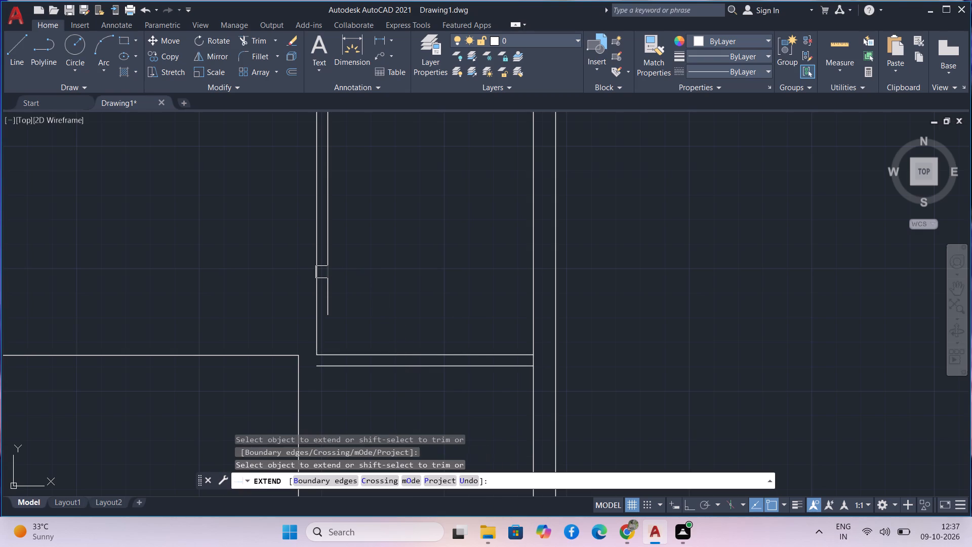
left_click(325, 278)
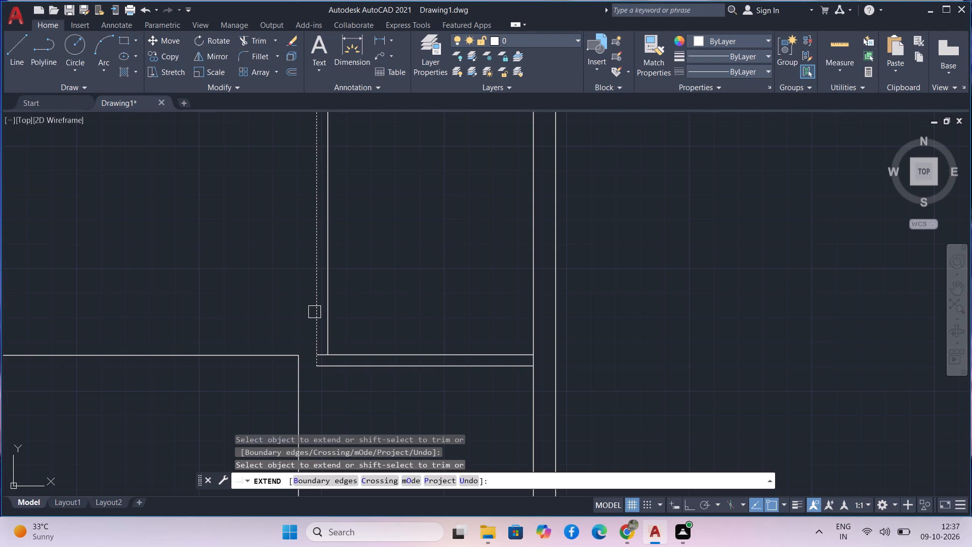
left_click(314, 312)
left_click(327, 322)
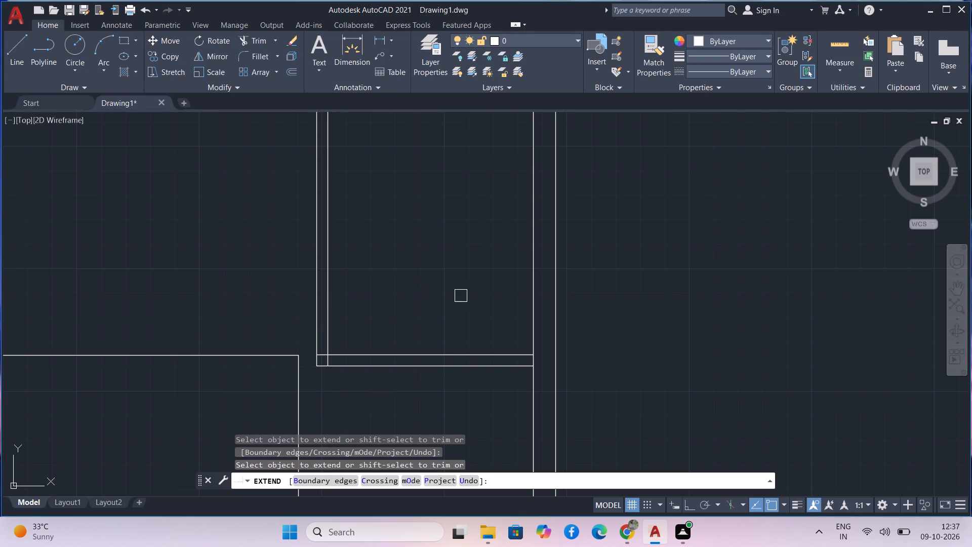
scroll(461, 296, "down", 2)
middle_click_drag(439, 231, 460, 334)
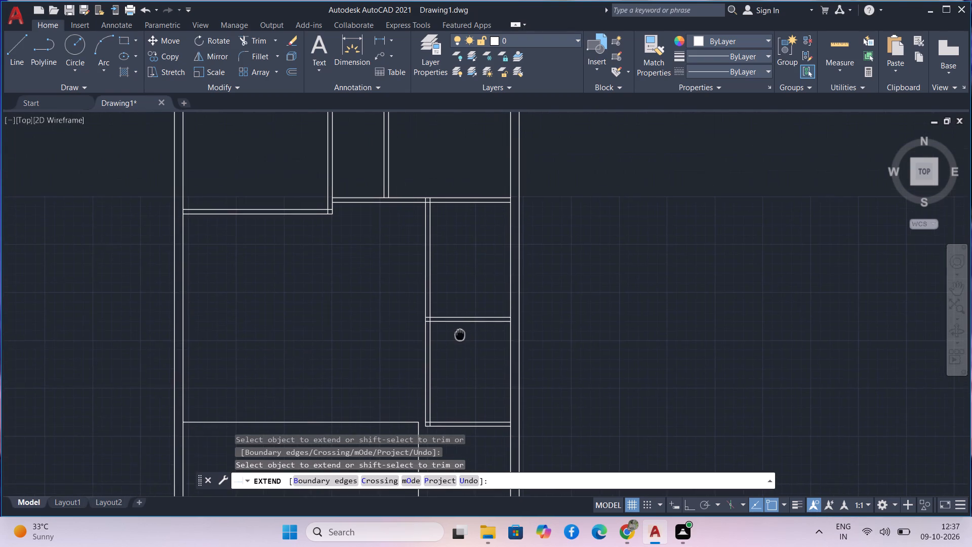
middle_click_drag(460, 334, 459, 345)
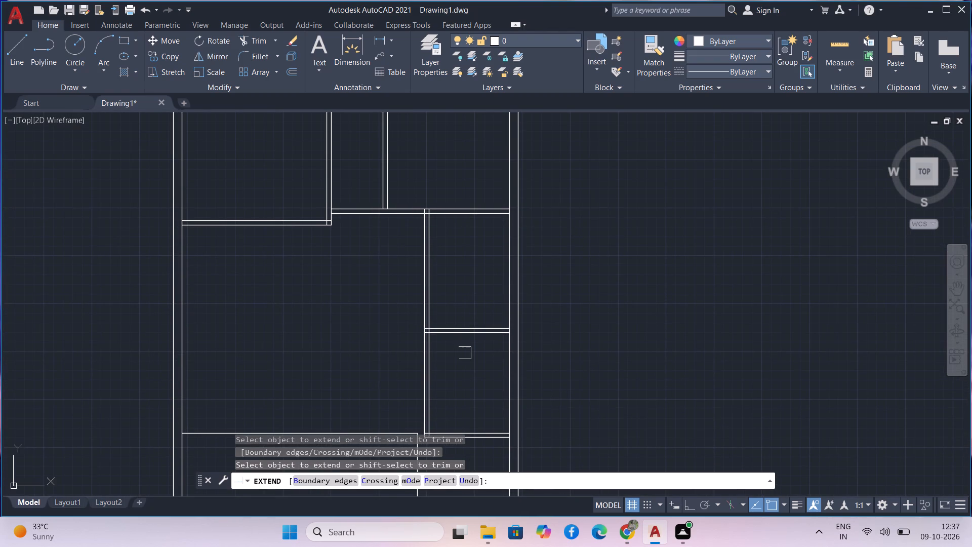
key("Escape")
Move the two-line partition between the right-wall rooms down, making the upper room about 11'-5" long.
left_click_drag(465, 353, 463, 334)
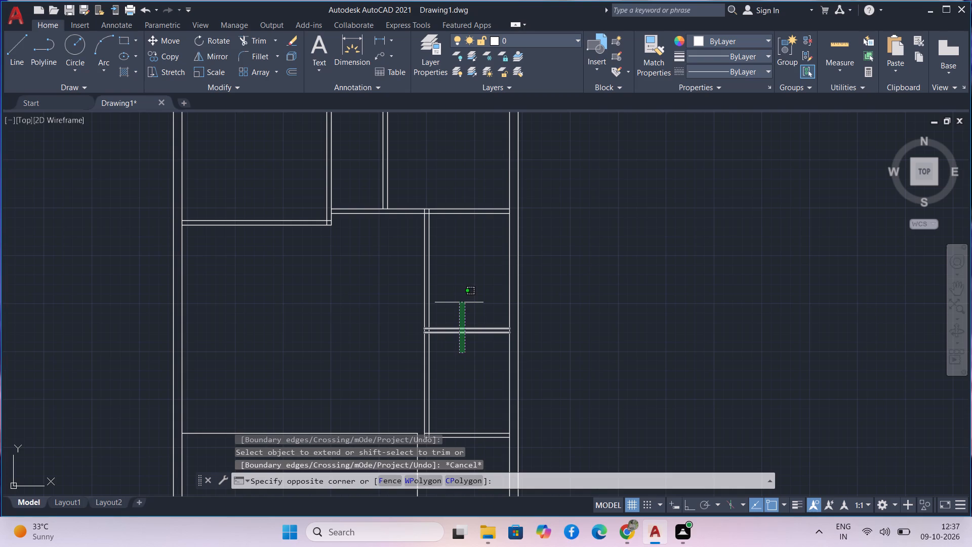
left_click(459, 302)
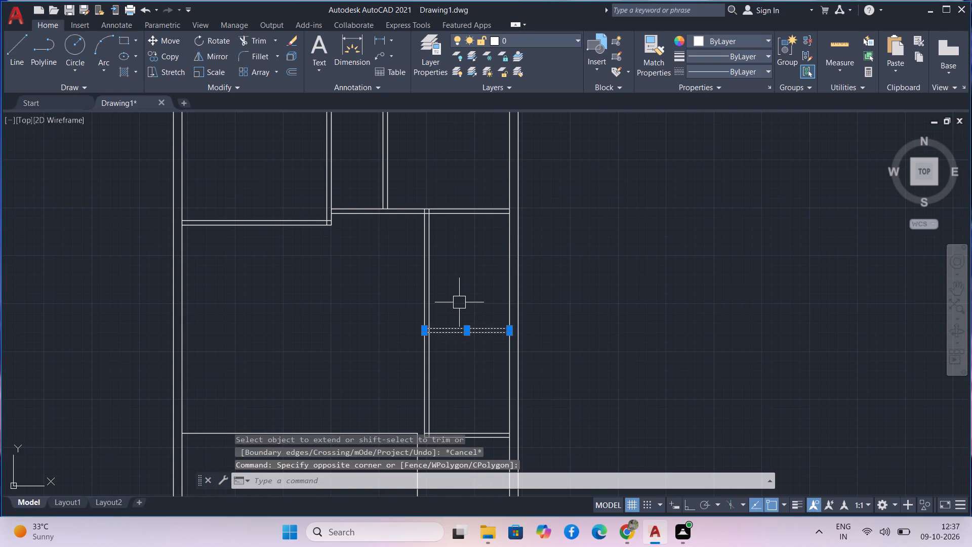
type("m")
key("space")
middle_click_drag(459, 302, 410, 276)
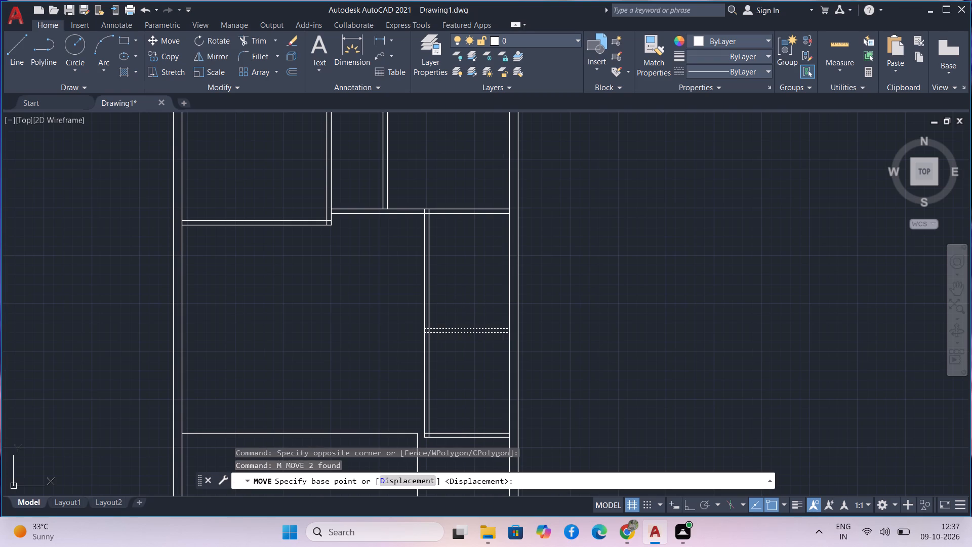
middle_click_drag(410, 276, 370, 232)
middle_click_drag(474, 289, 418, 256)
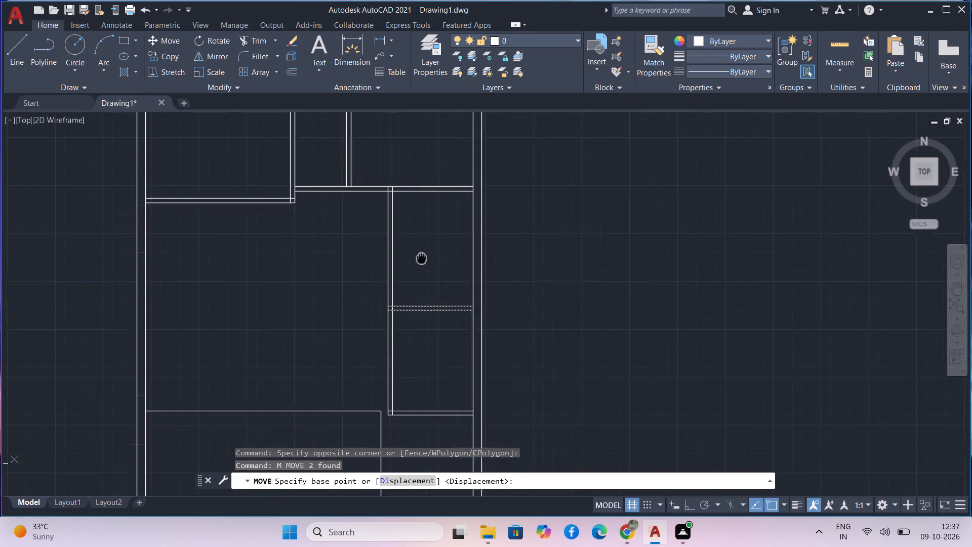
middle_click_drag(418, 256, 399, 245)
scroll(385, 289, "up", 2)
left_click_drag(387, 290, 384, 341)
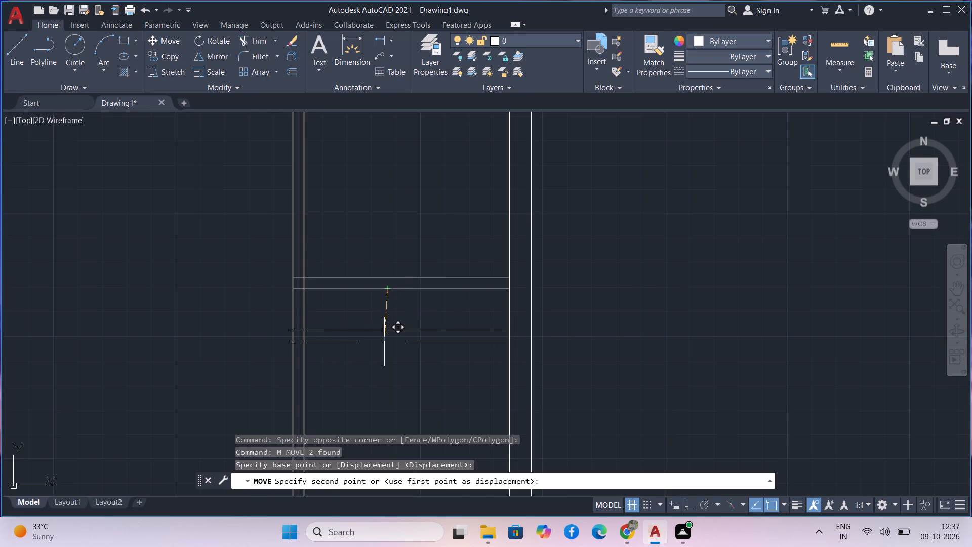
left_click_drag(384, 341, 387, 333)
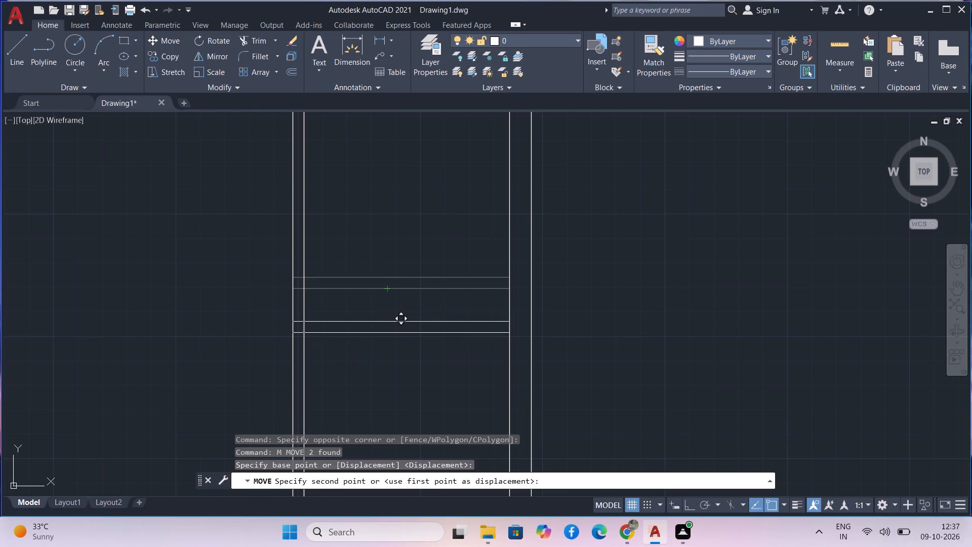
left_click_drag(387, 333, 388, 332)
scroll(388, 332, "up", 3)
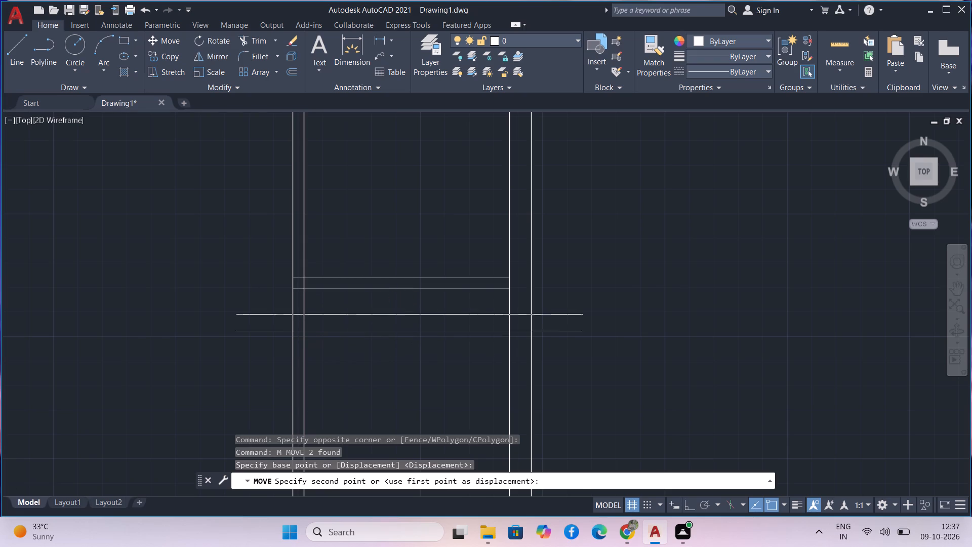
scroll(388, 332, "up", 1)
left_click_drag(388, 332, 388, 331)
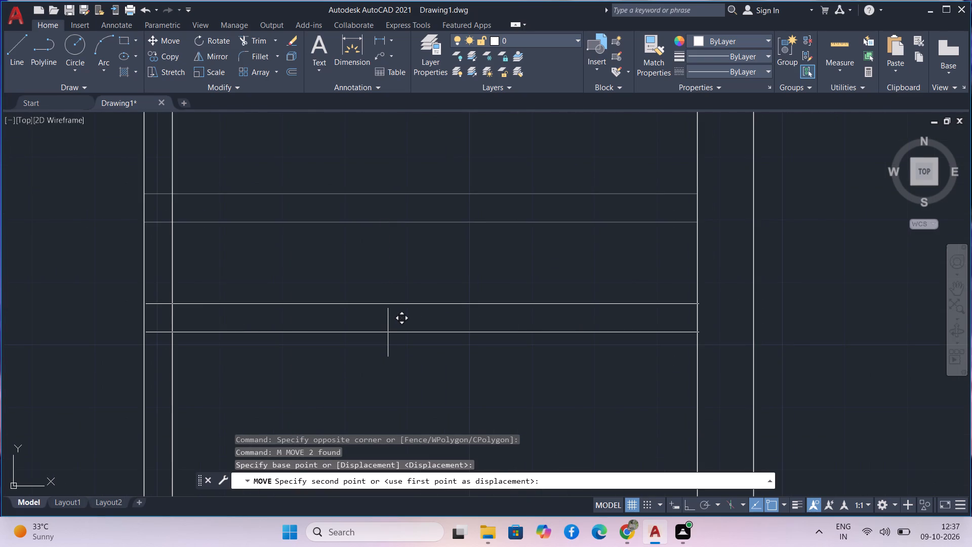
left_click_drag(388, 331, 388, 328)
scroll(388, 328, "up", 1)
scroll(388, 328, "down", 1)
left_click(388, 328)
left_click(388, 328)
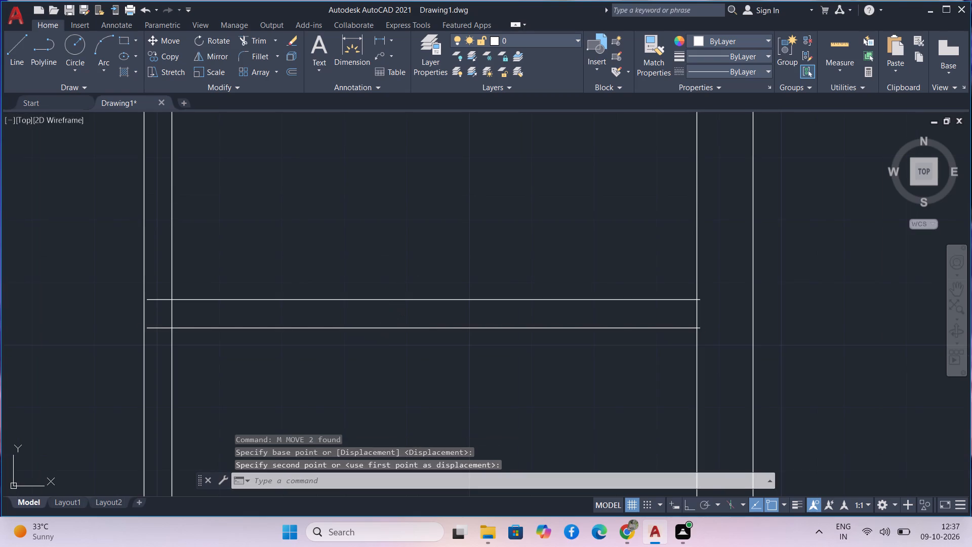
key("Escape")
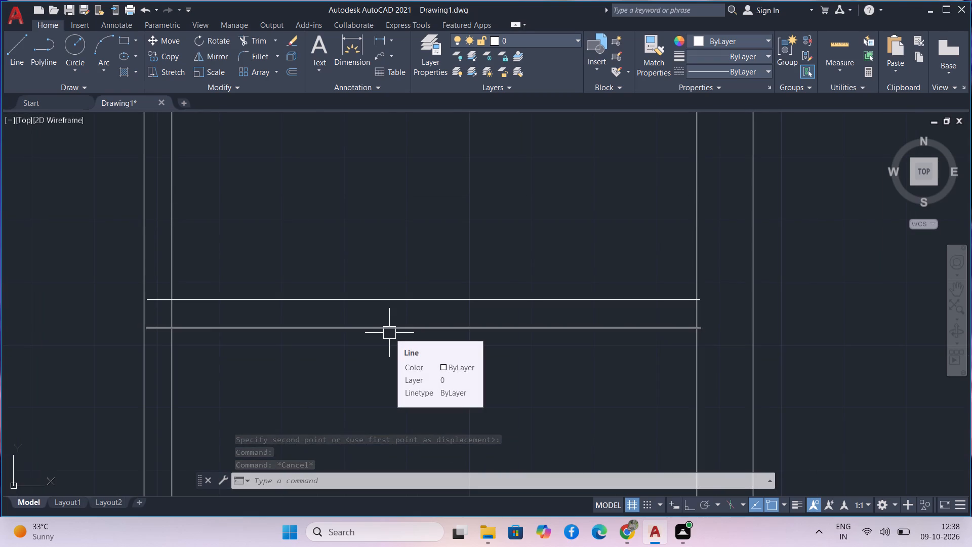
Extend both lines of the moved dividing partition to the outer line of the vertical partition.
type("ex")
key("space")
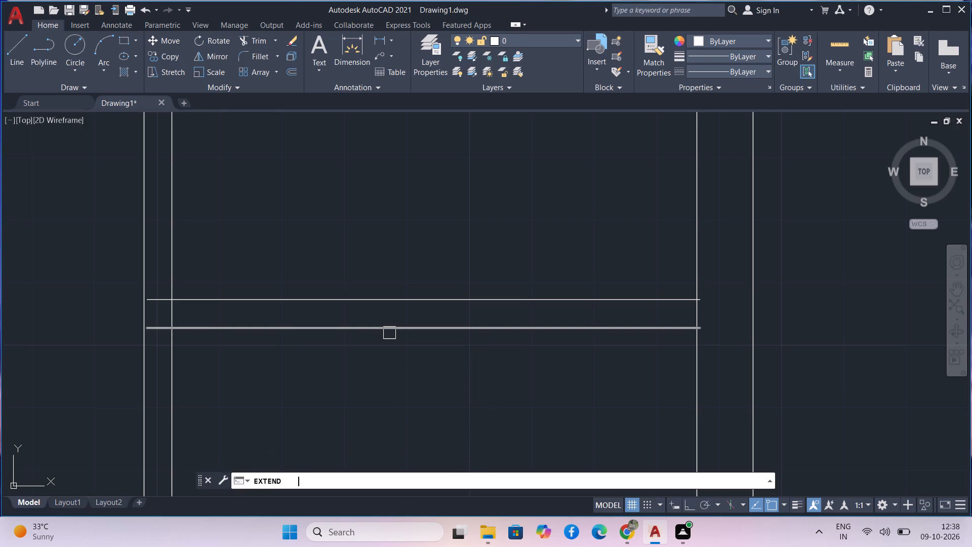
left_click(364, 296)
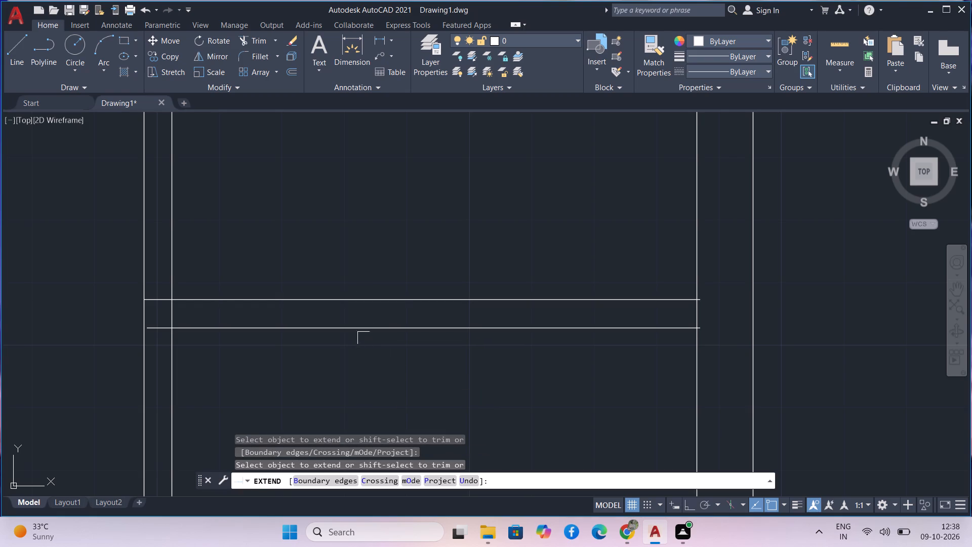
left_click(363, 329)
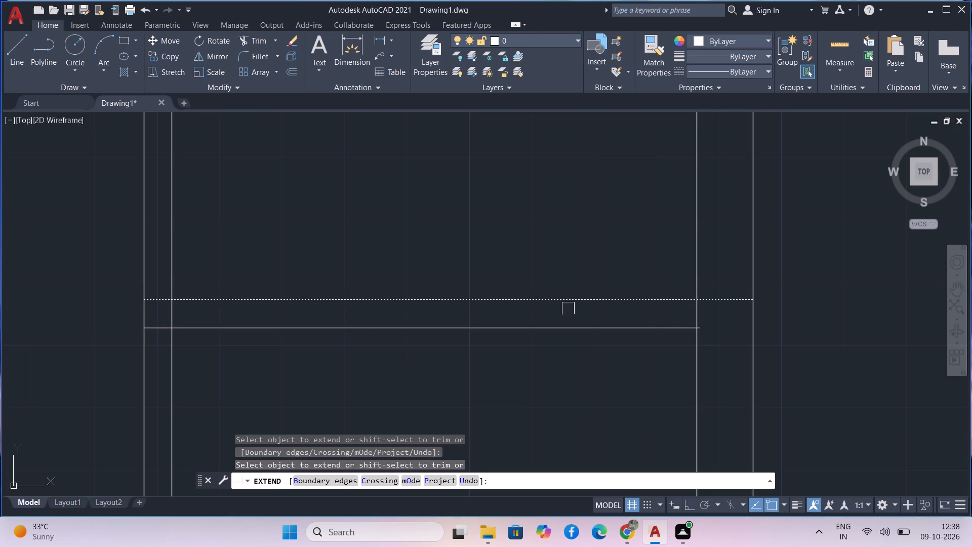
key("Escape")
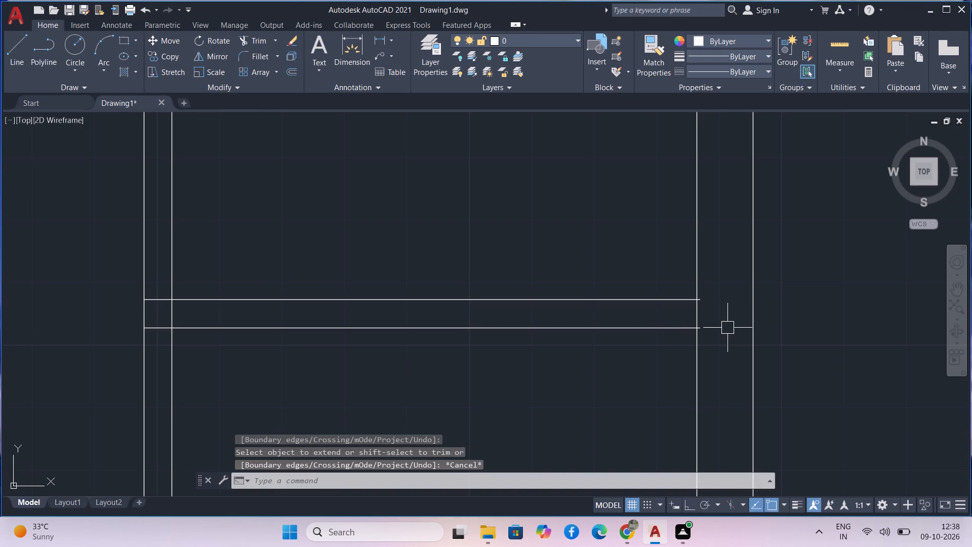
Trim the two short ends of the dividing partition that overshoot the inner face of the right outer wall.
key("t")
type("r")
key("space")
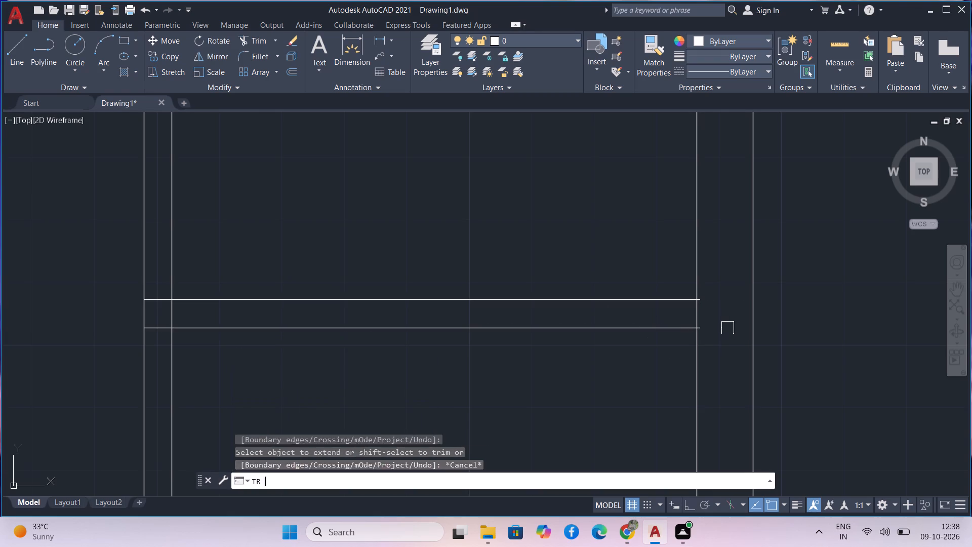
scroll(718, 333, "up", 2)
scroll(663, 298, "up", 4)
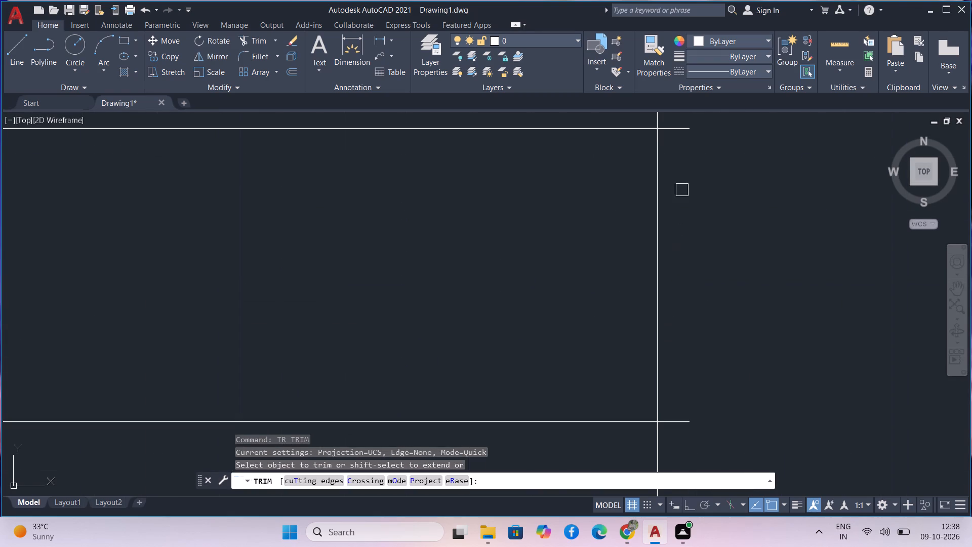
left_click(682, 129)
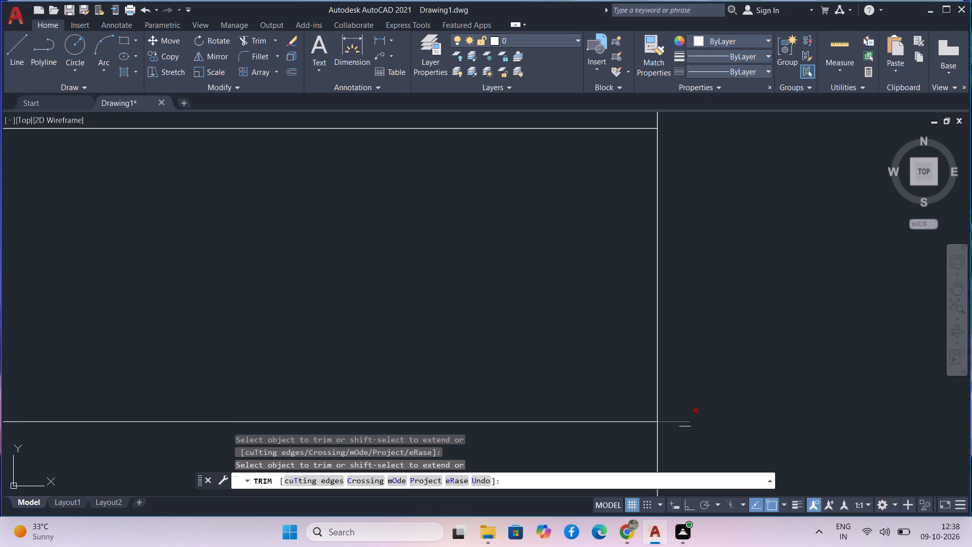
left_click(684, 420)
Quick-measure the right-wall rooms and the lower part of the floor plan.
scroll(682, 411, "down", 10)
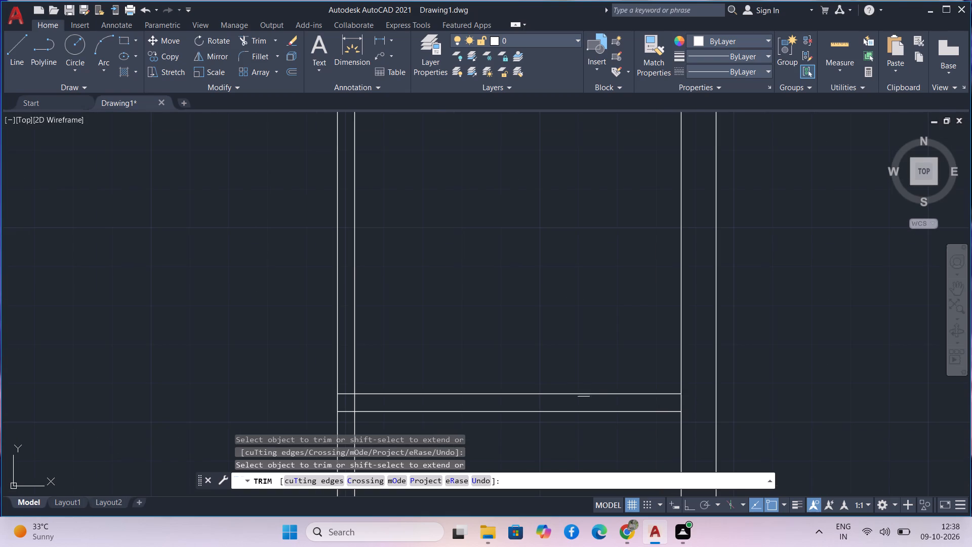
scroll(603, 342, "down", 1)
scroll(597, 302, "down", 1)
middle_click_drag(597, 300, 609, 330)
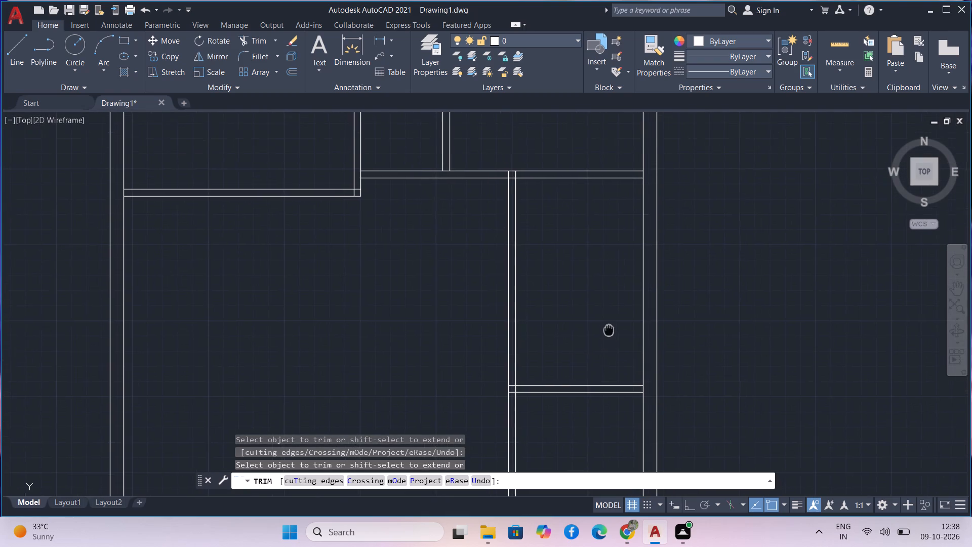
middle_click_drag(554, 337, 516, 206)
scroll(526, 281, "down", 1)
middle_click_drag(526, 281, 525, 315)
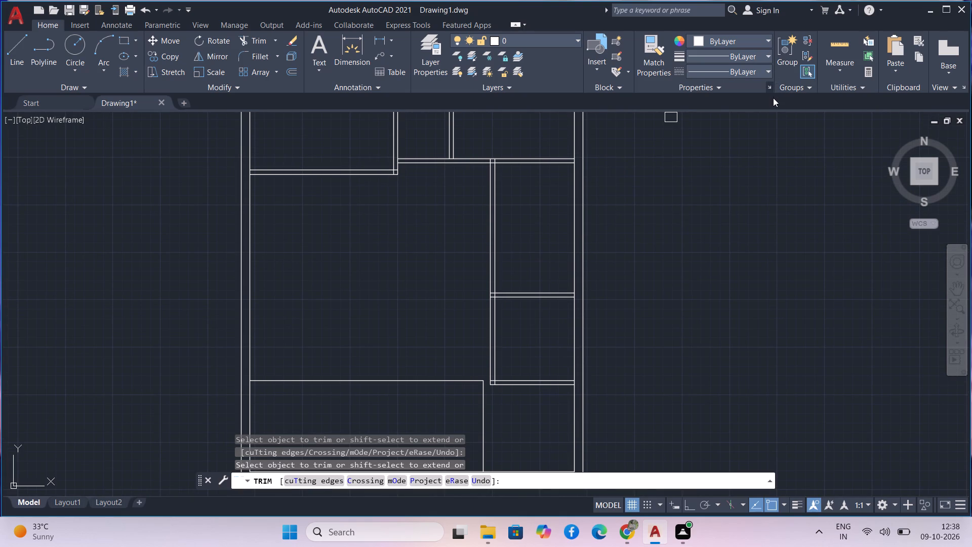
left_click(857, 54)
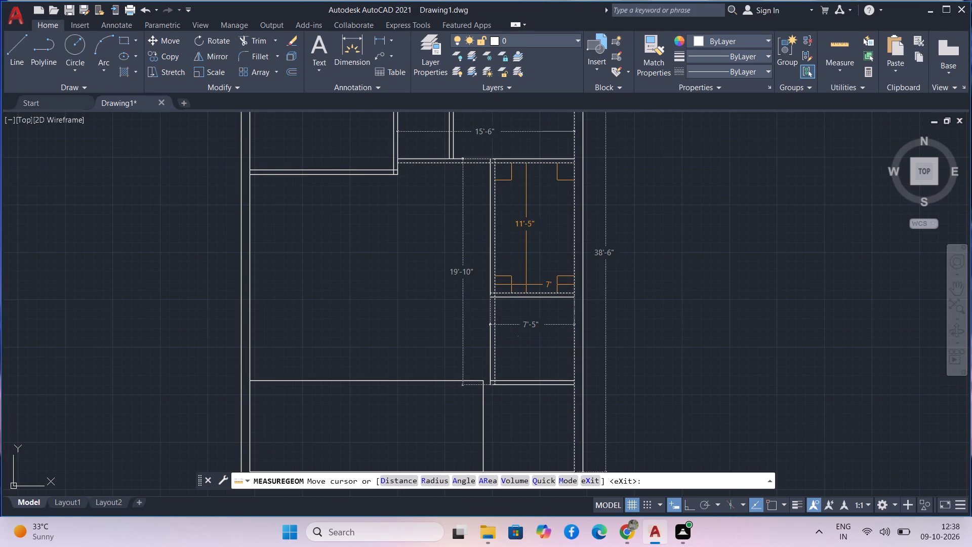
middle_click_drag(519, 367, 495, 254)
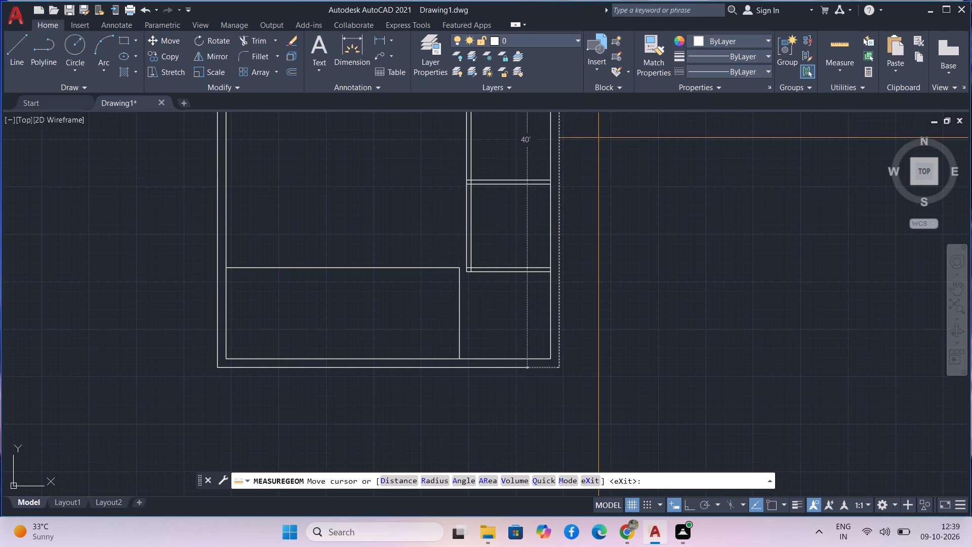
key("Escape")
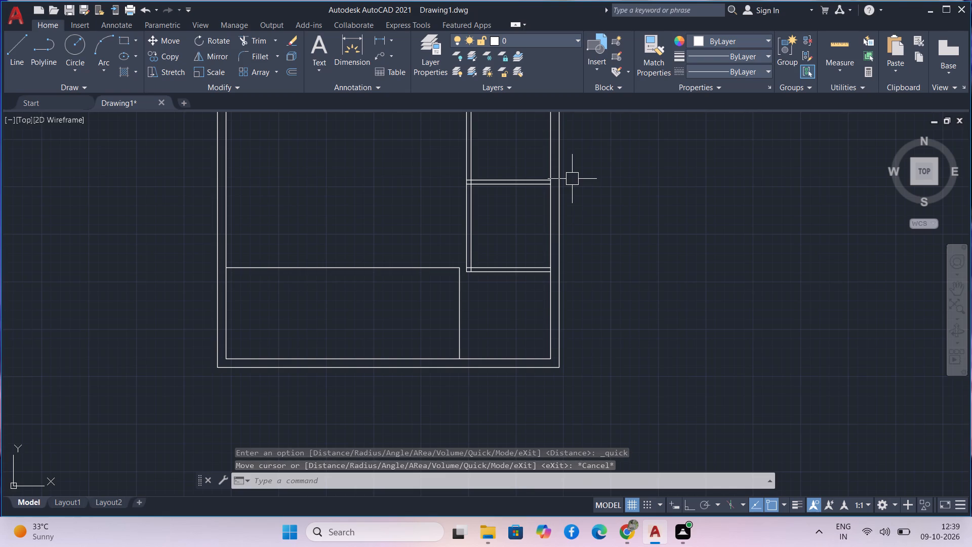
Start the Offset command for the lower part of the floor plan.
middle_click_drag(574, 179, 588, 183)
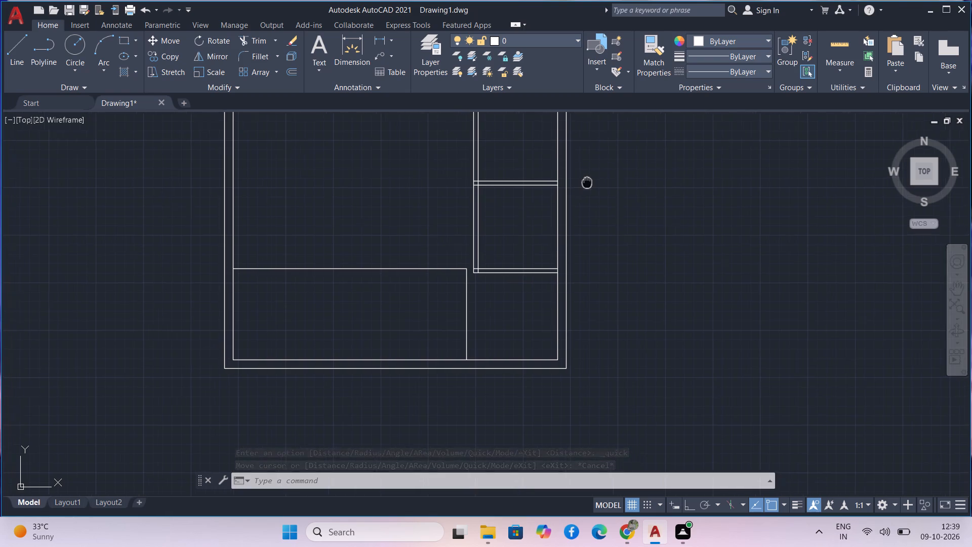
middle_click_drag(588, 183, 621, 207)
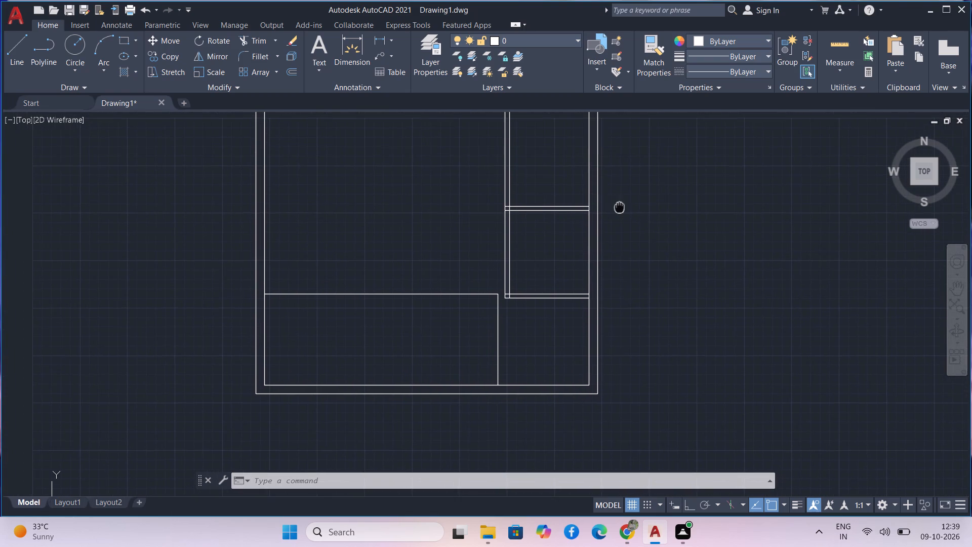
middle_click_drag(621, 207, 624, 208)
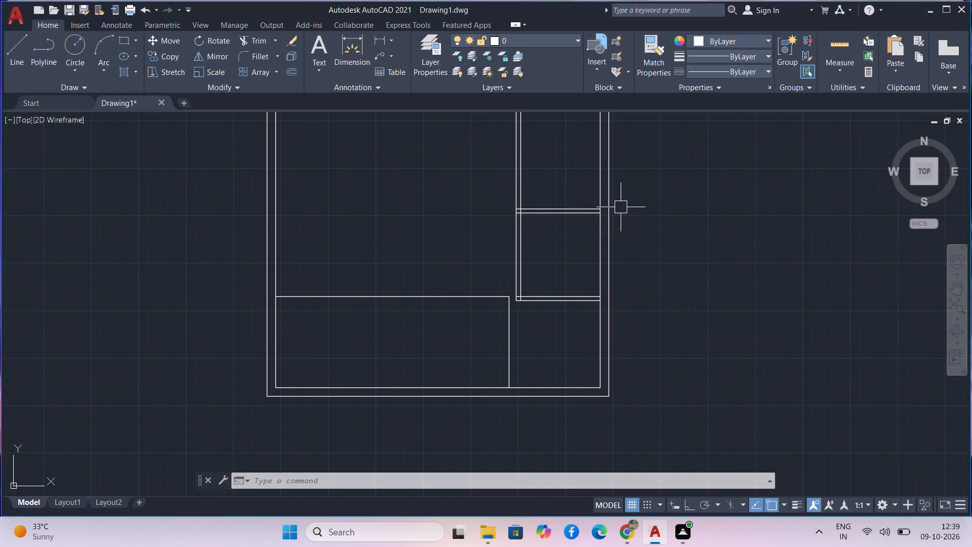
key("Escape")
type("o")
key("space")
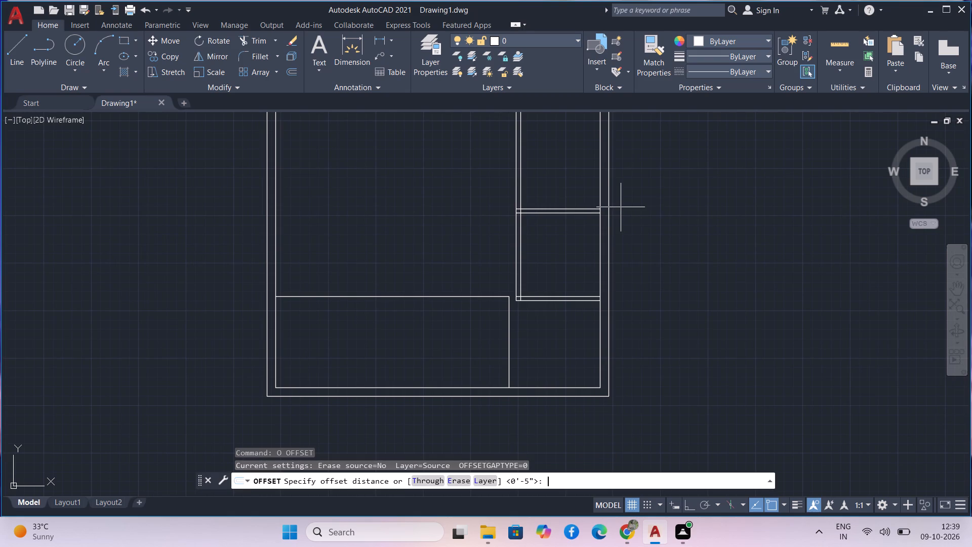
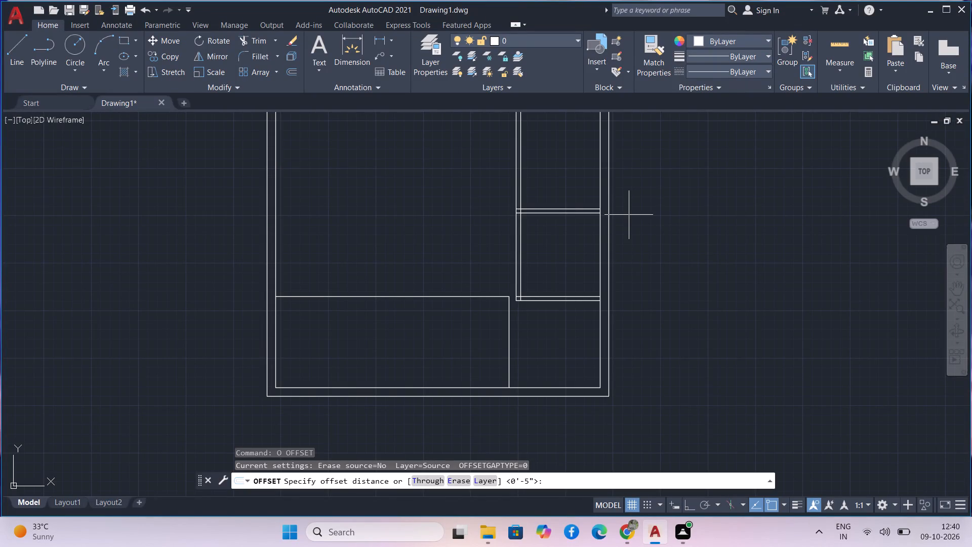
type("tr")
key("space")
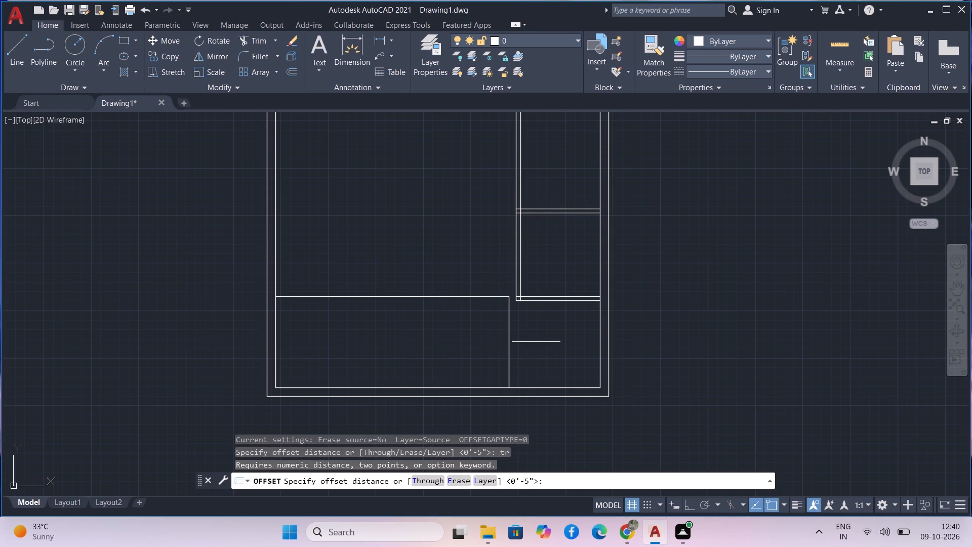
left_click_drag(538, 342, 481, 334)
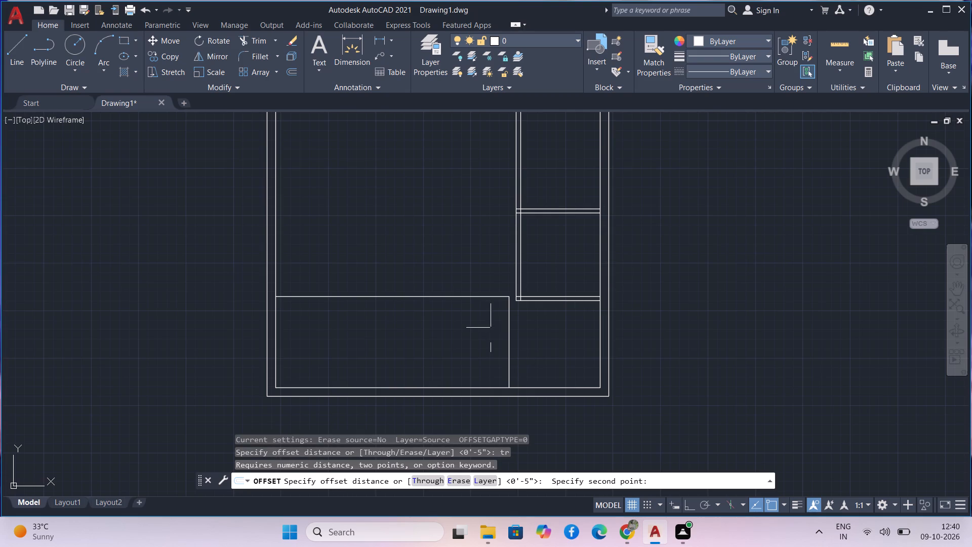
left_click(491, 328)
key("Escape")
Trim away the single vertical line that closes the lower-left area beside the vertical partition.
type("tr")
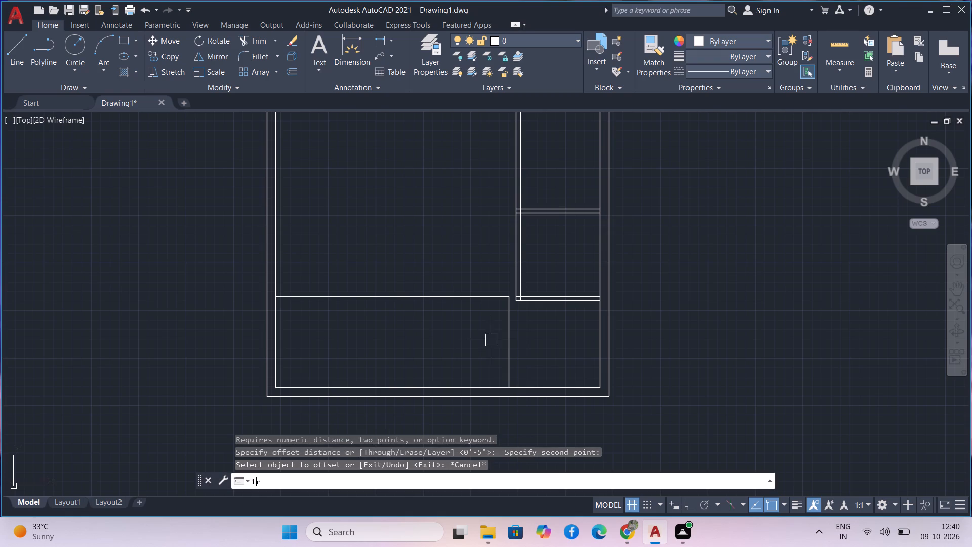
key("space")
left_click_drag(493, 342, 525, 340)
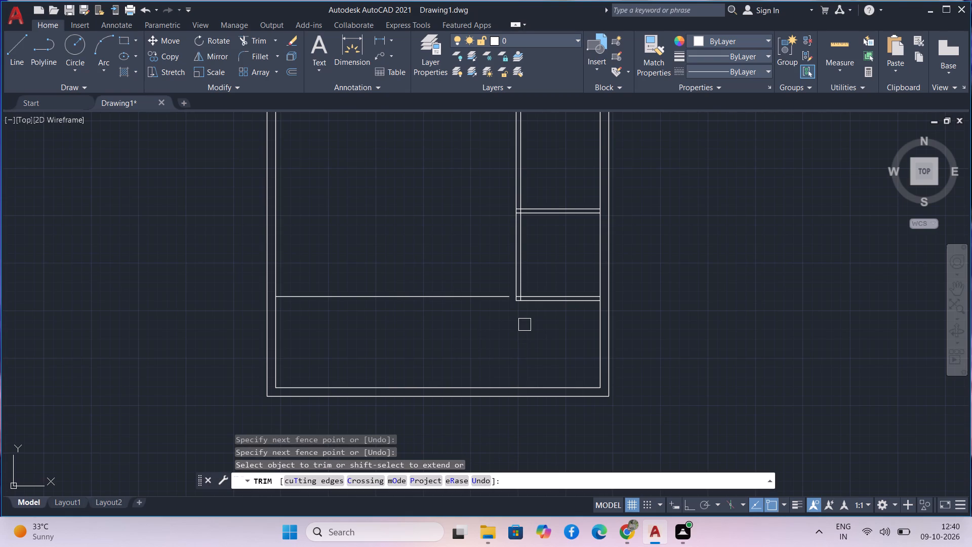
key("Escape")
Extend the vertical partition's two lines to the bottom outer wall and complete the lower horizontal partition's two lines across to the left outer wall.
type("ex")
key("space")
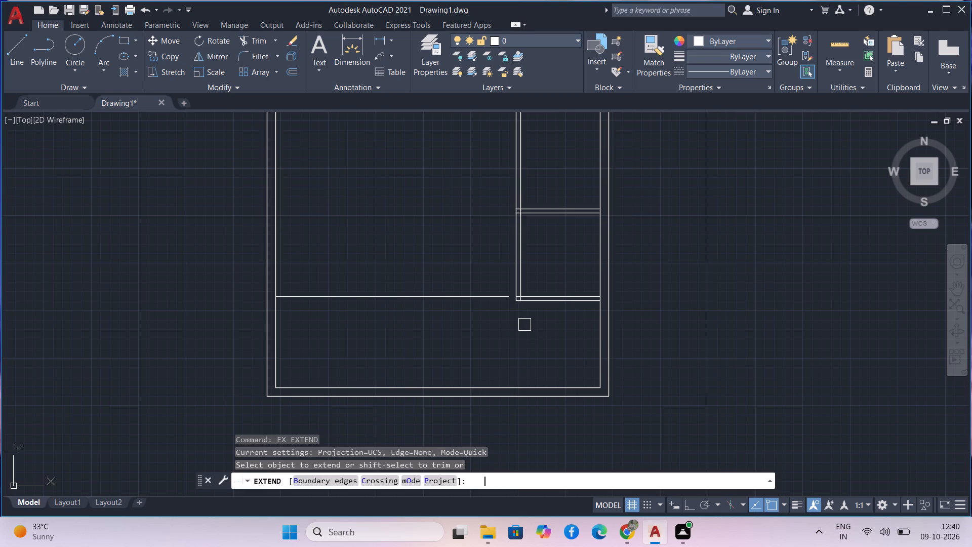
left_click(479, 300)
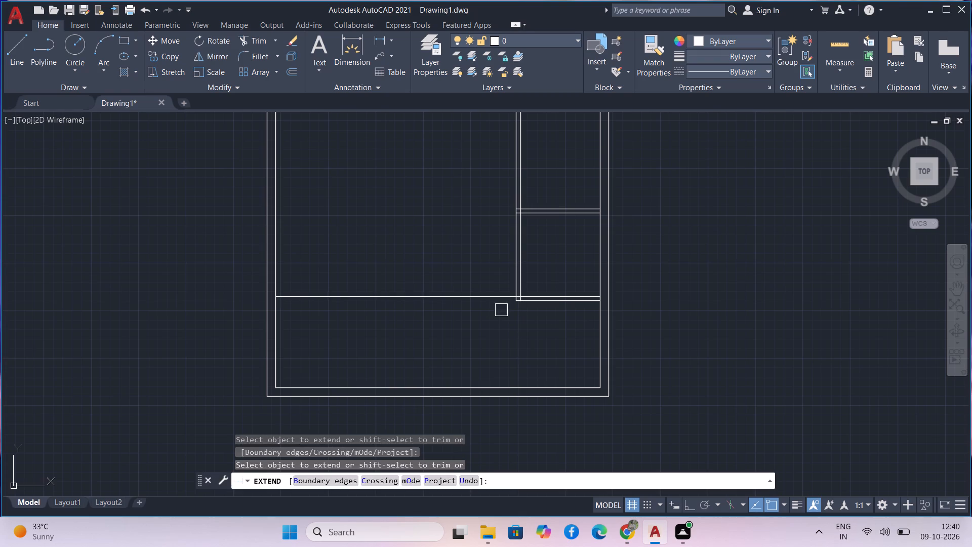
left_click(524, 290)
left_click(511, 281)
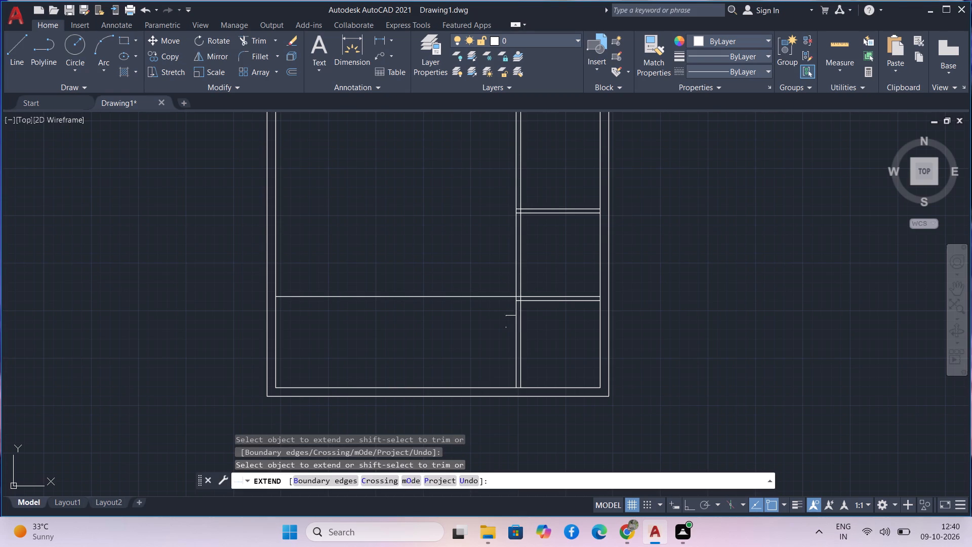
middle_click_drag(540, 333, 545, 349)
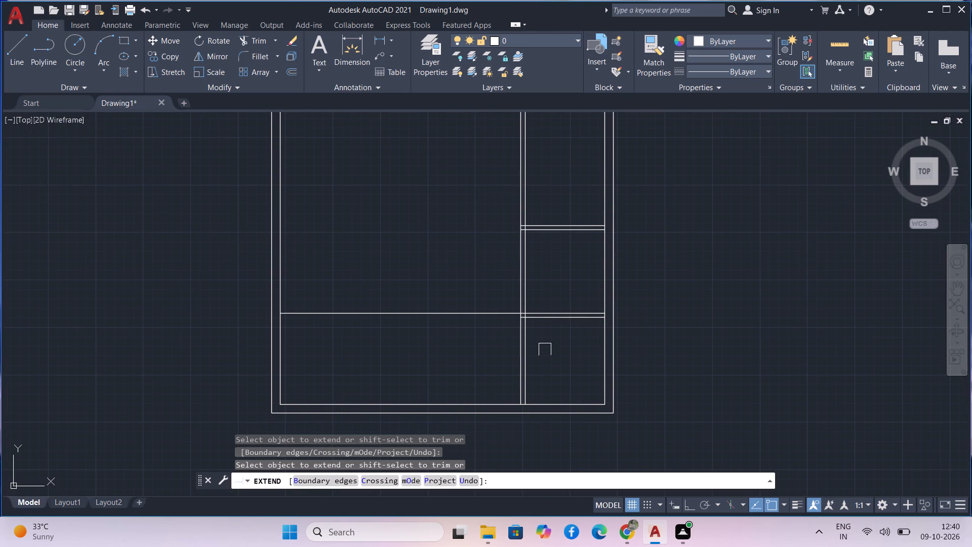
left_click(543, 323)
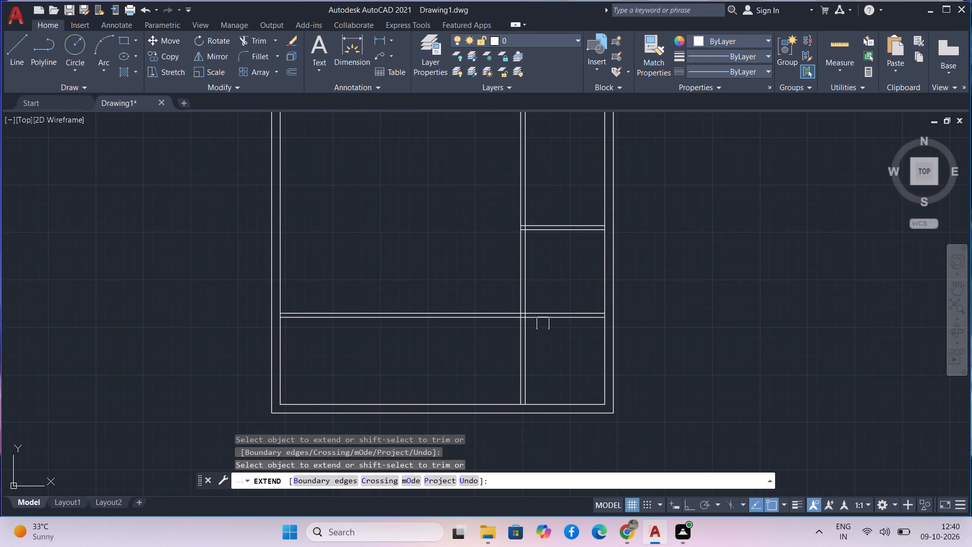
key("Escape")
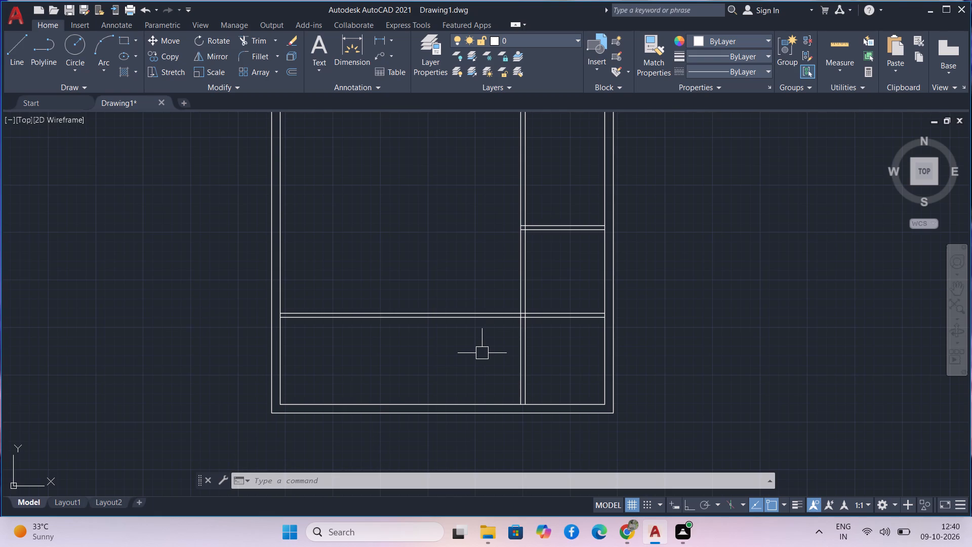
Offset the vertical partition's left line 8' to the left, and offset the resulting line another 8' to the left.
scroll(517, 287, "down", 1)
middle_click_drag(519, 283, 520, 340)
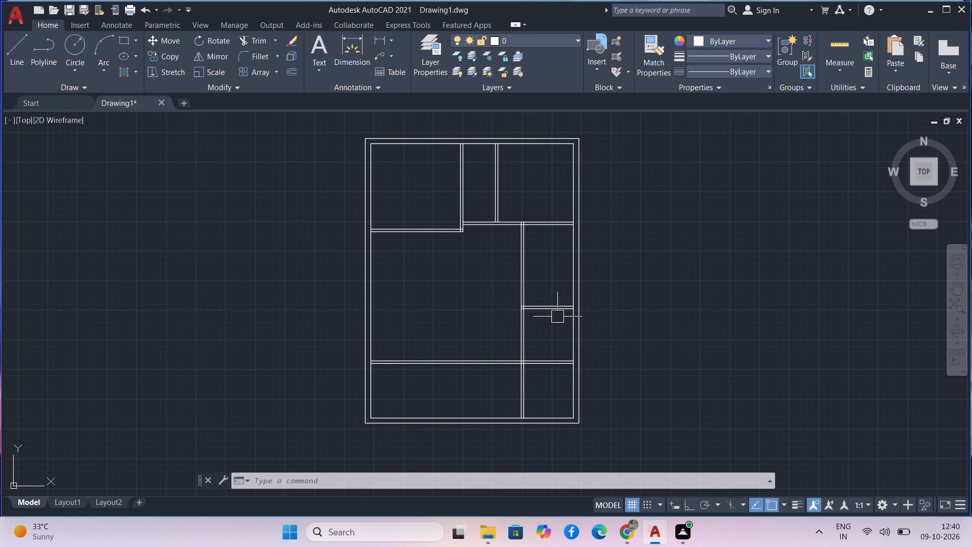
scroll(556, 328, "down", 1)
middle_click_drag(556, 330, 553, 287)
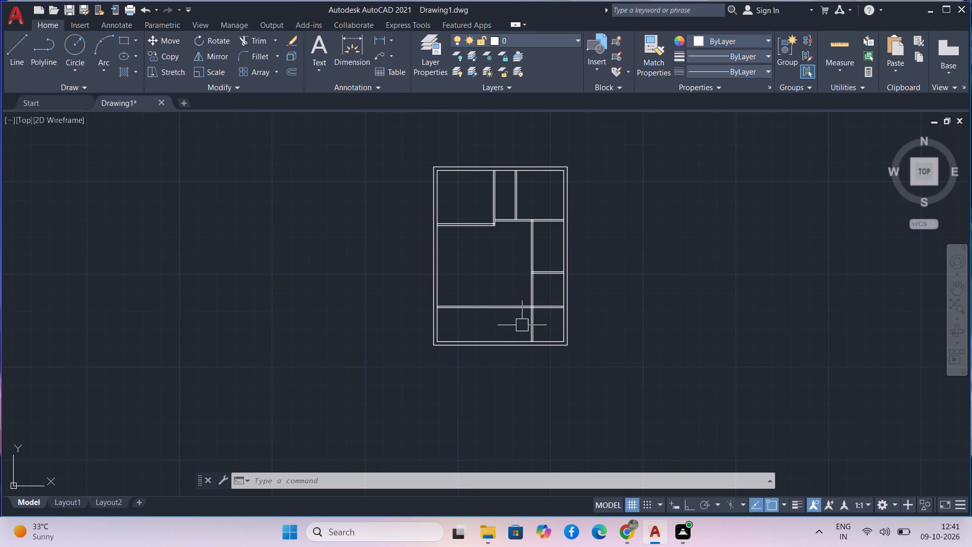
key("Escape")
type("o")
key("space")
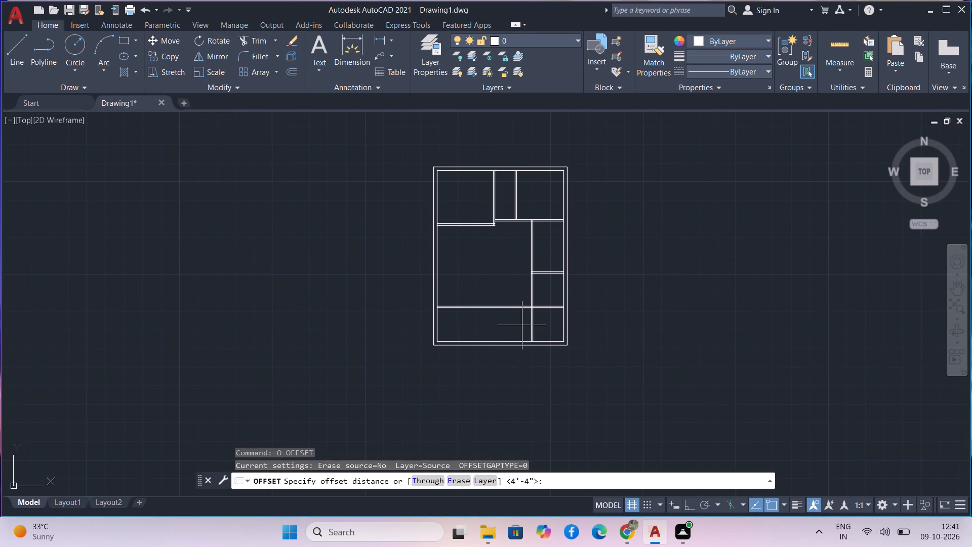
key("8")
key("apostrophe")
key("Return")
scroll(522, 325, "up", 3)
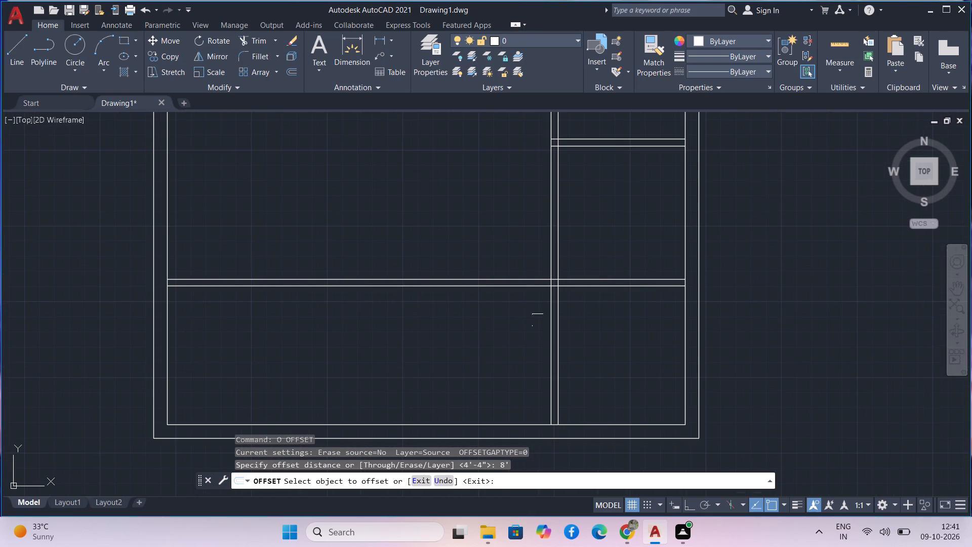
left_click(547, 323)
left_click(521, 338)
scroll(484, 332, "down", 1)
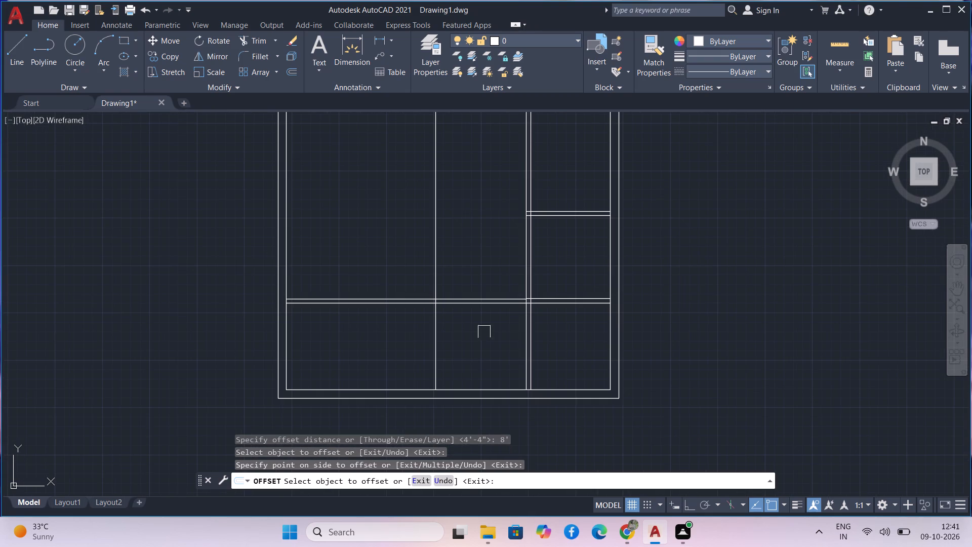
middle_click_drag(484, 332, 509, 336)
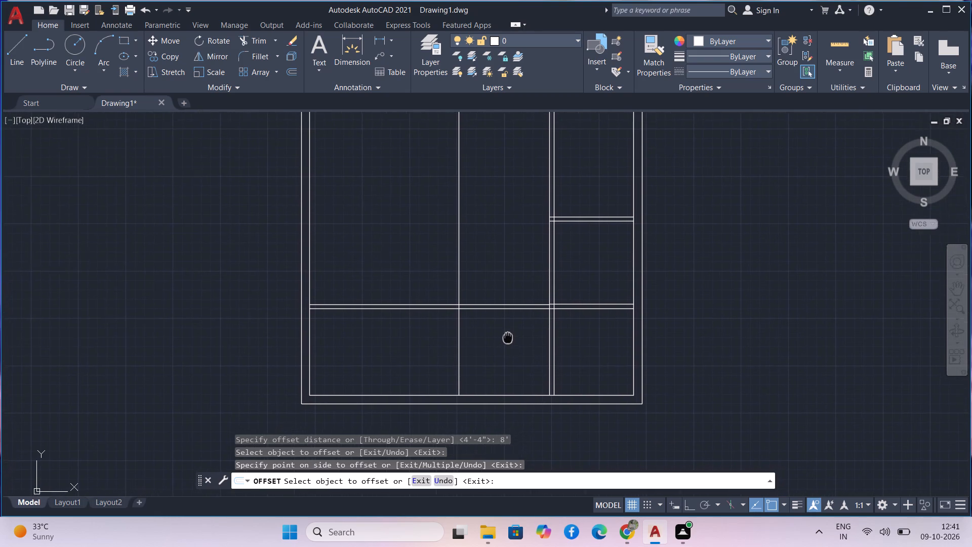
middle_click_drag(509, 336, 514, 330)
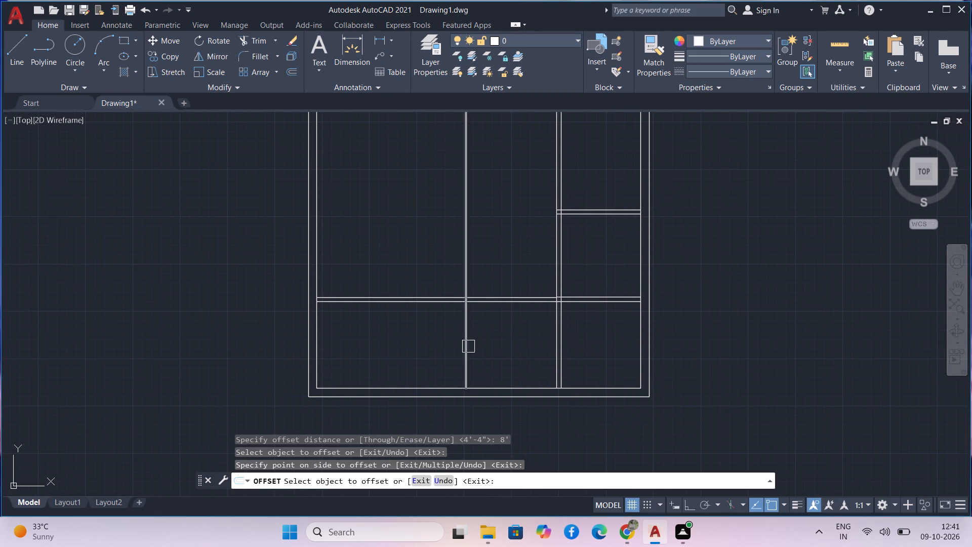
left_click(468, 346)
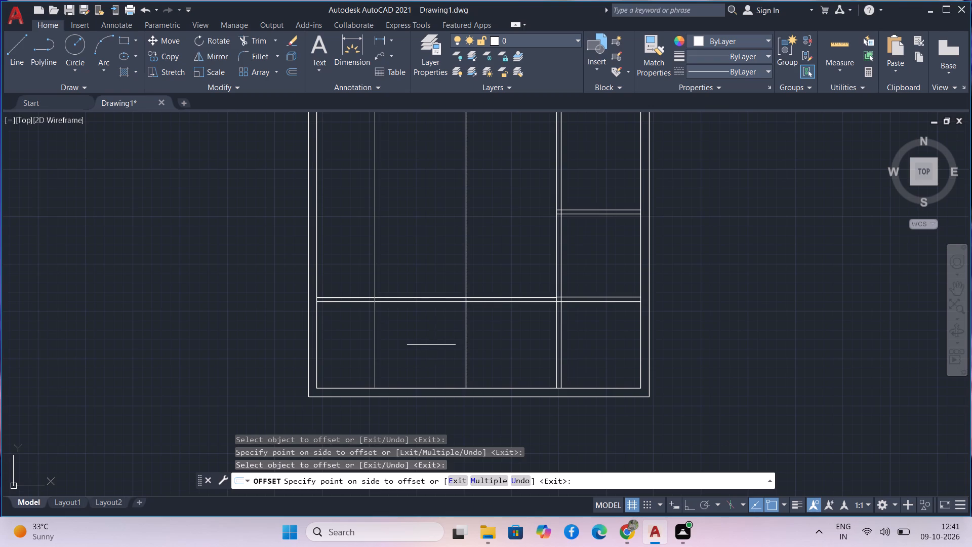
left_click(429, 346)
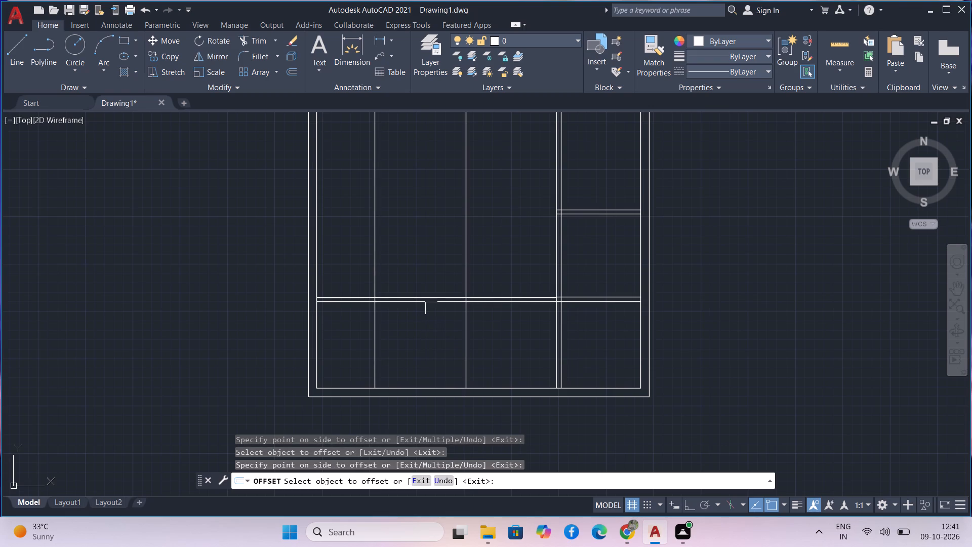
key("Escape")
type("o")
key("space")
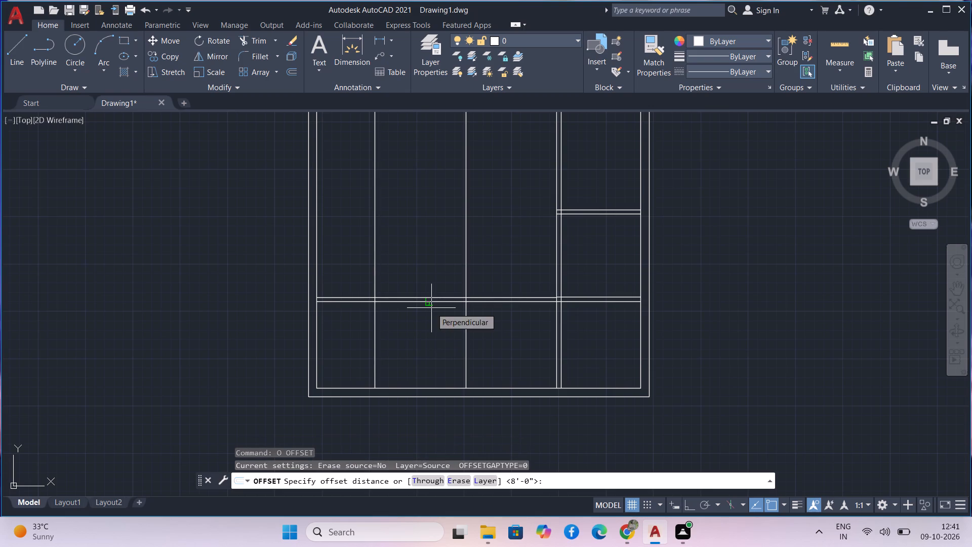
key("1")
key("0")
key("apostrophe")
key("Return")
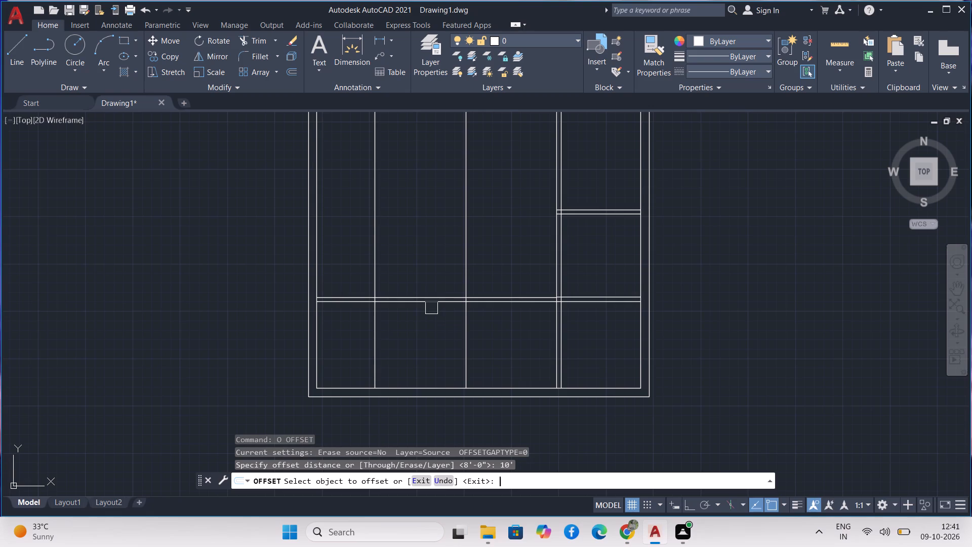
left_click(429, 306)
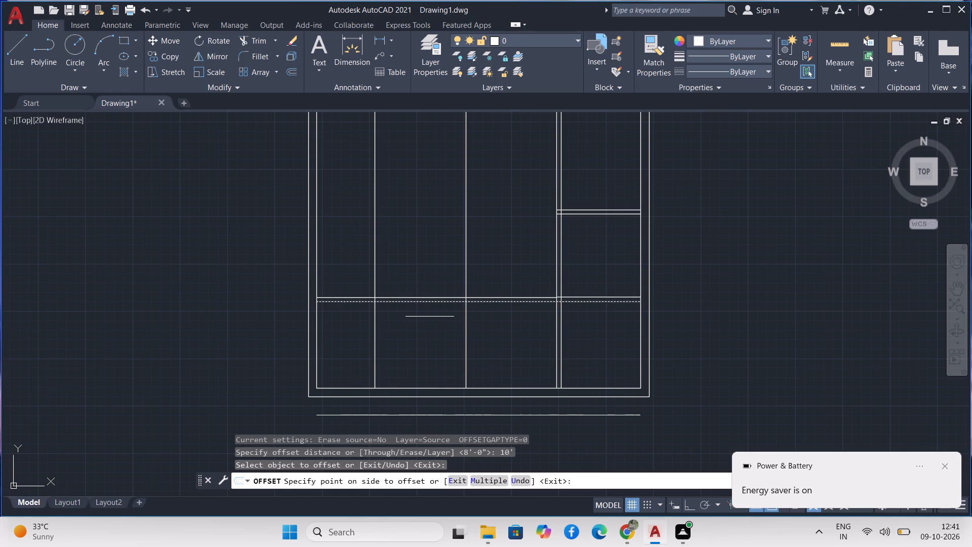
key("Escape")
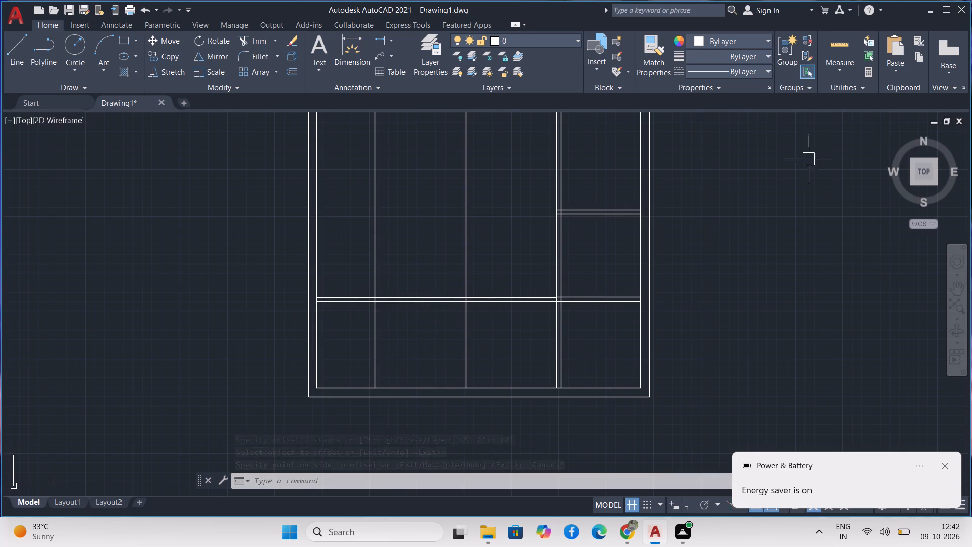
Quick-measure the area between the two offset vertical lines below the horizontal partition.
left_click(833, 52)
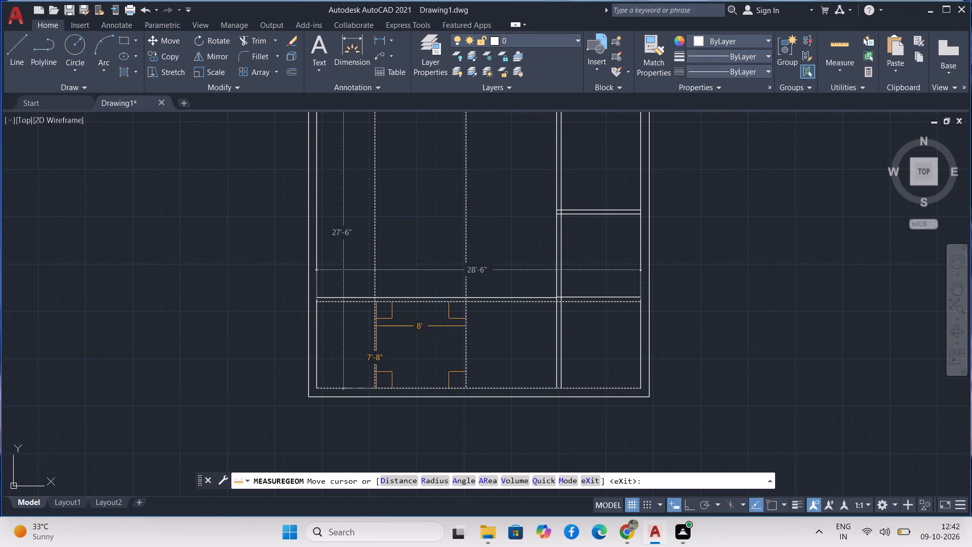
key("Escape")
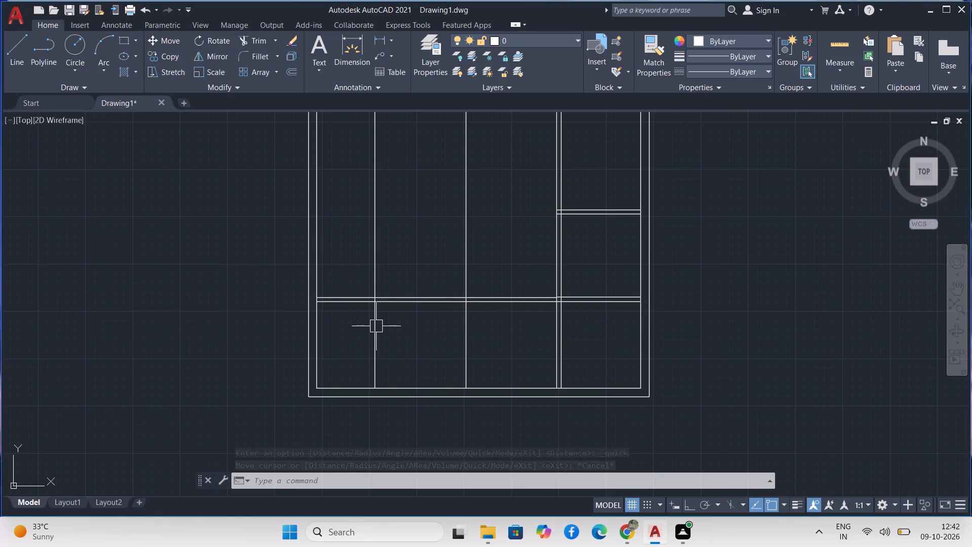
Trim the parts of the two offset vertical lines that run above the lower horizontal partition.
type("tr")
key("space")
left_click_drag(391, 261, 377, 262)
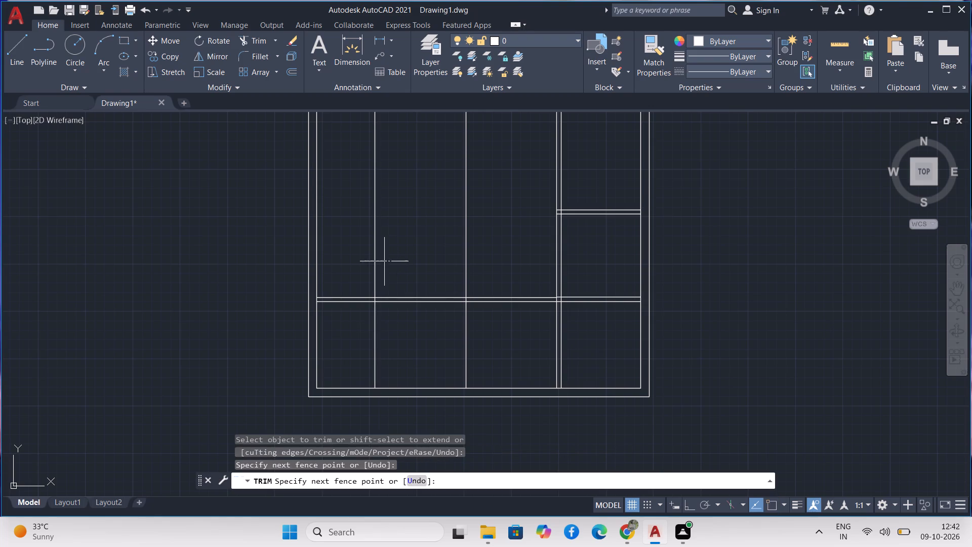
left_click_drag(377, 262, 362, 271)
left_click_drag(487, 233, 419, 239)
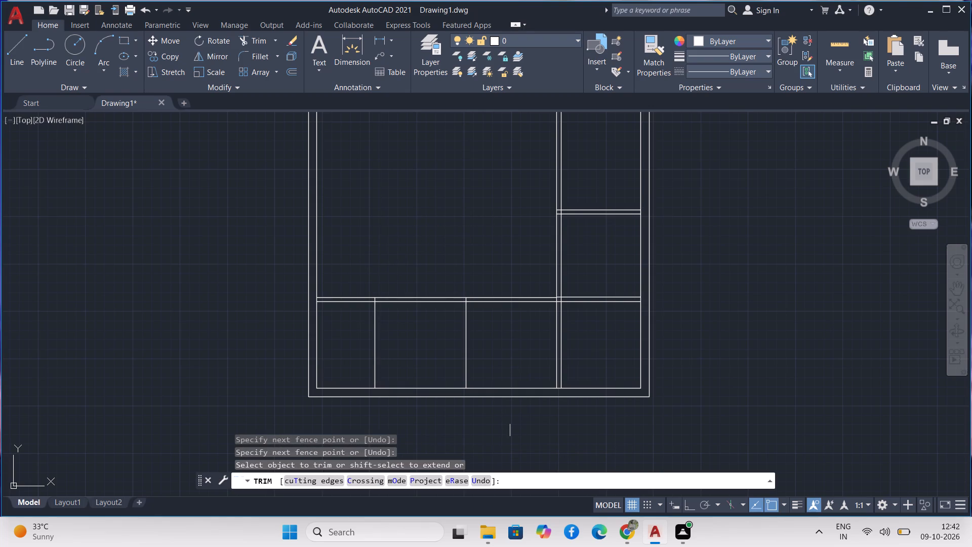
Trim away the right one of the two offset vertical lines below the horizontal partition.
middle_click_drag(516, 430, 512, 414)
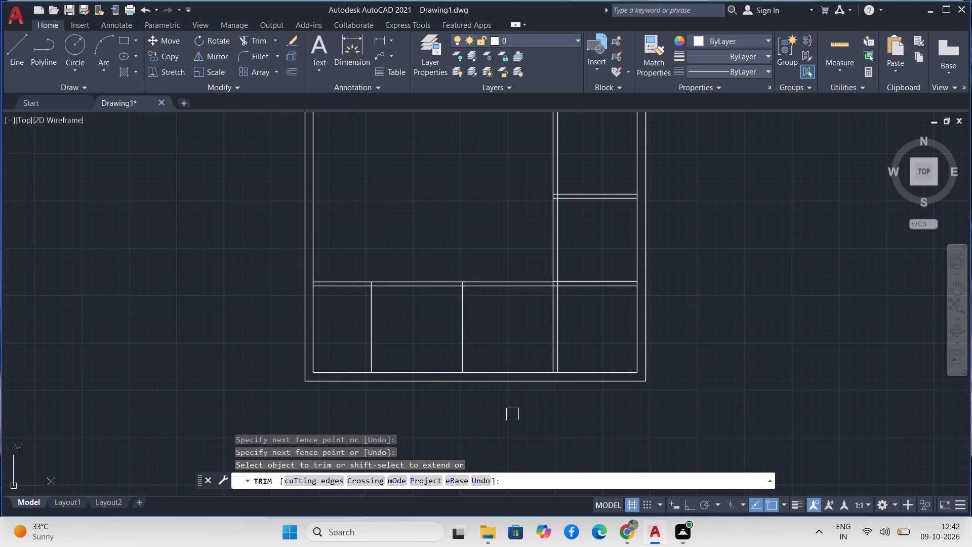
left_click_drag(495, 330, 422, 326)
key("Escape")
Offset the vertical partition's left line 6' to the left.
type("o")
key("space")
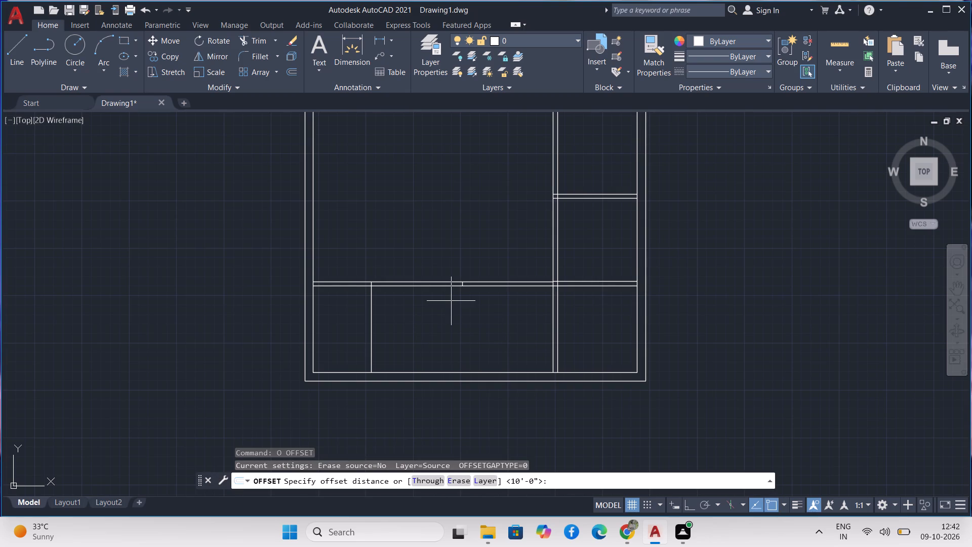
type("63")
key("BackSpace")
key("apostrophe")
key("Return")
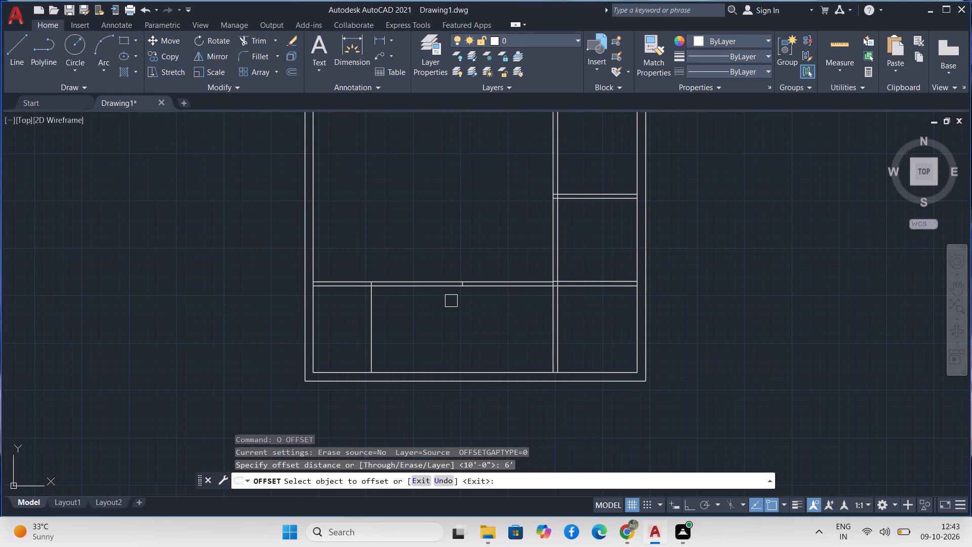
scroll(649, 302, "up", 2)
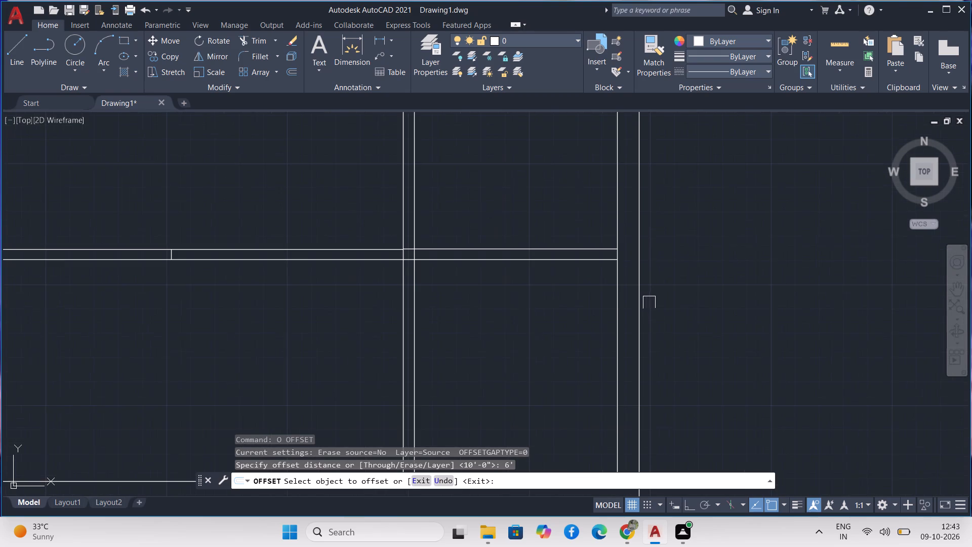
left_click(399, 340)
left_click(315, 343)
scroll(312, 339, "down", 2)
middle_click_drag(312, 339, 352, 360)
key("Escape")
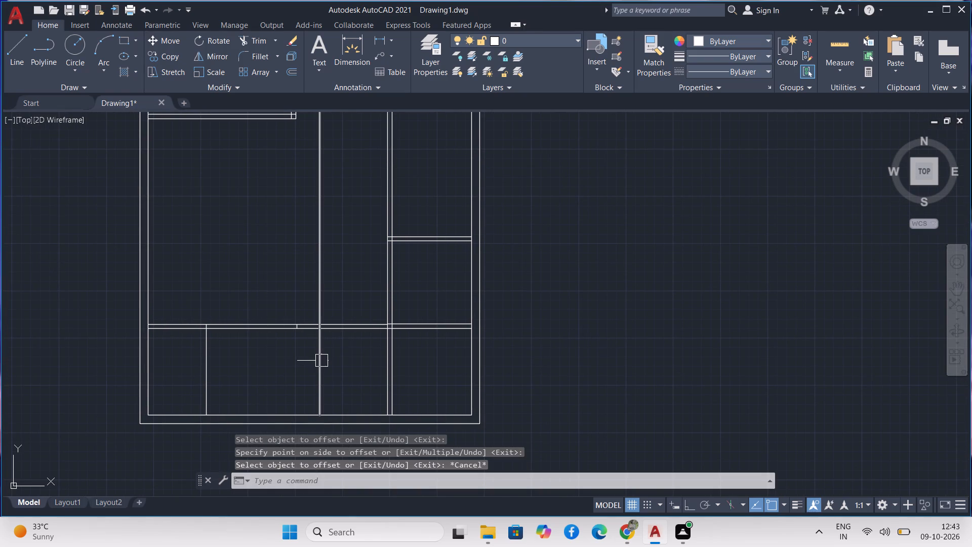
Abandon the new offset and undo the 6' offset and the trims of the two 8' offset lines.
type("o 4.")
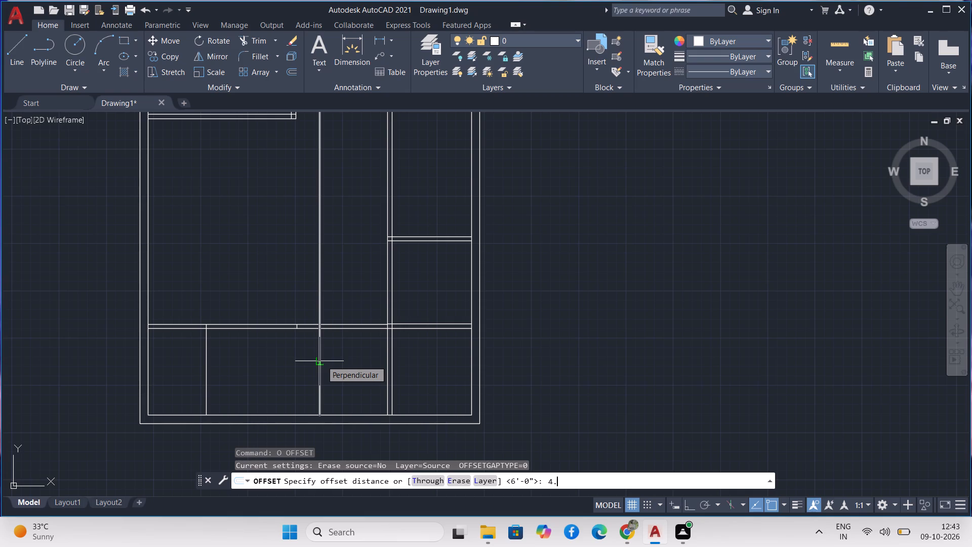
key("ctrl+z")
key("ctrl+z")
key("ctrl+z")
key("ctrl+z")
key("ctrl+z")
key("ctrl+z")
key("ctrl+z")
key("Escape")
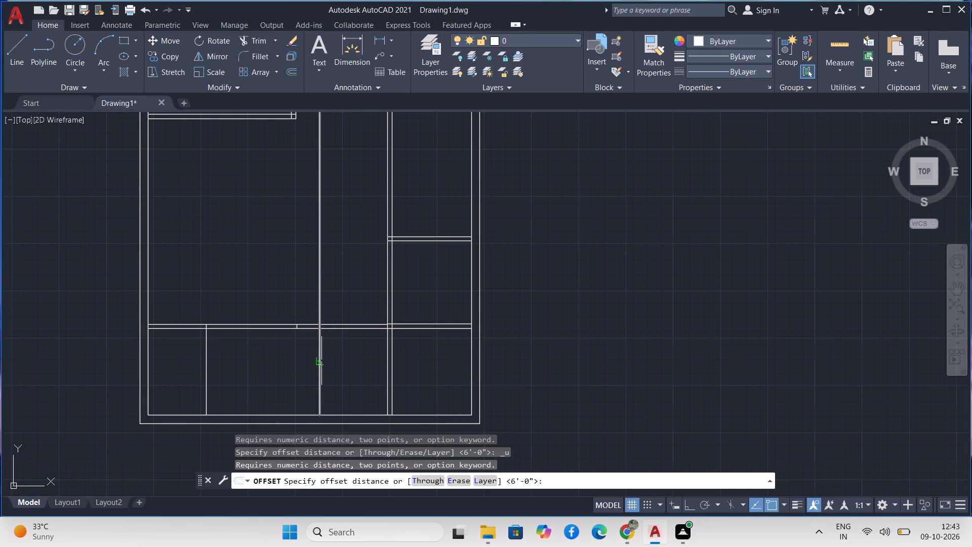
key("Escape")
key("ctrl+z")
key("ctrl+z")
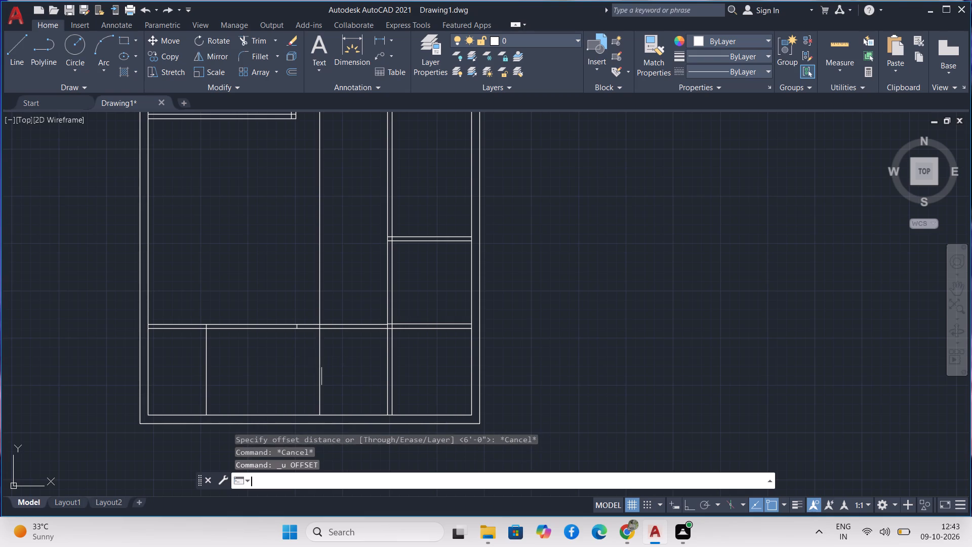
key("ctrl+z")
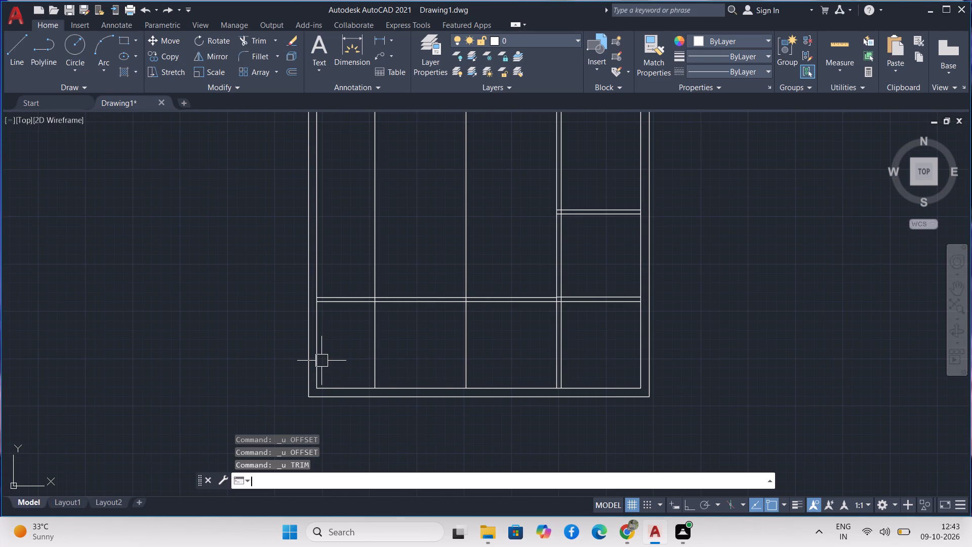
key("Escape")
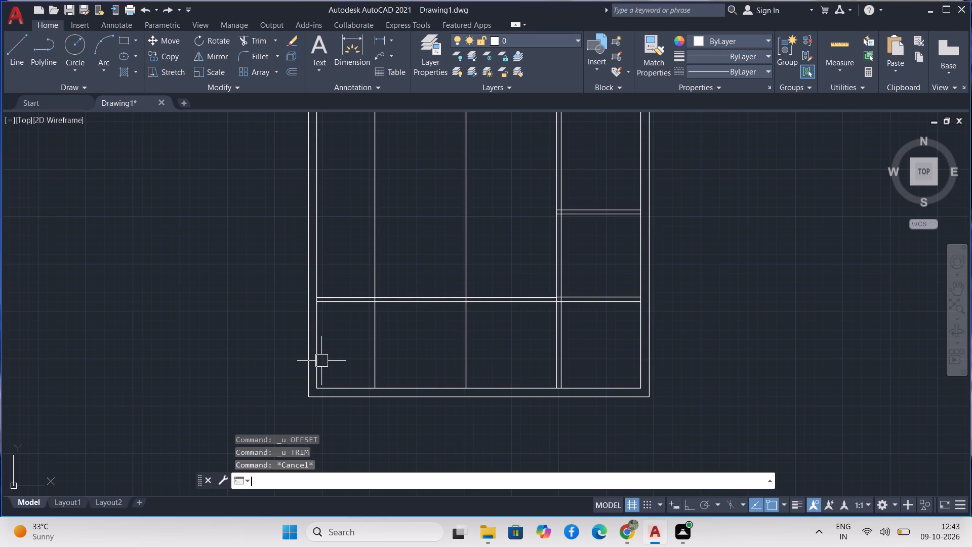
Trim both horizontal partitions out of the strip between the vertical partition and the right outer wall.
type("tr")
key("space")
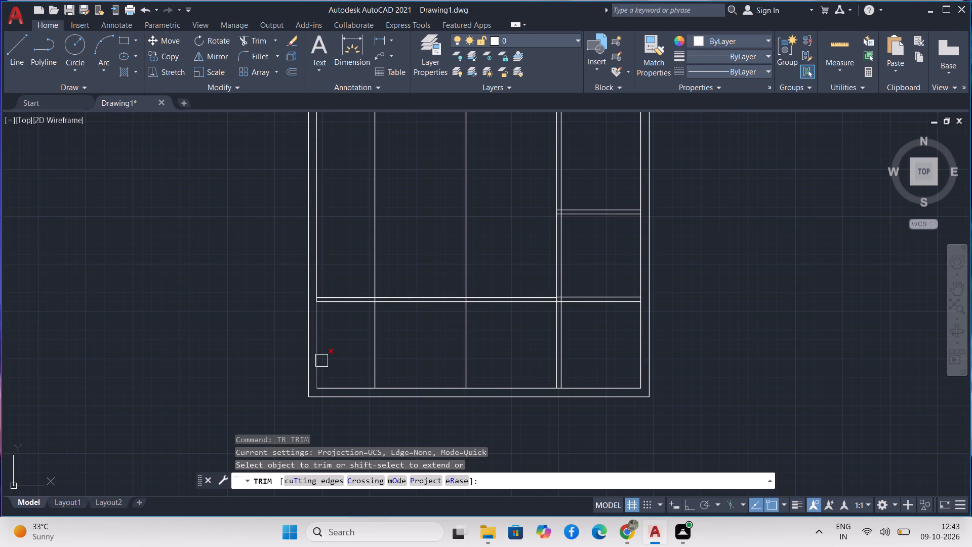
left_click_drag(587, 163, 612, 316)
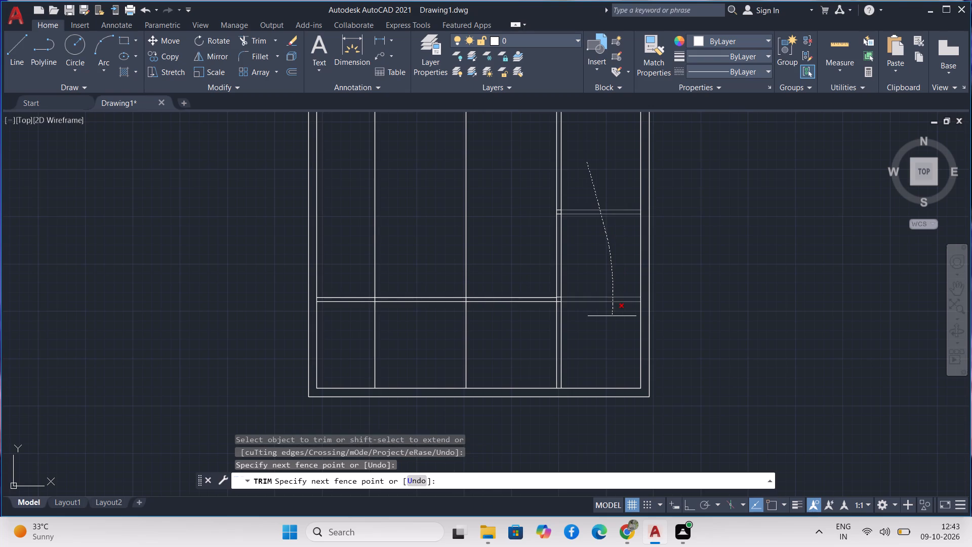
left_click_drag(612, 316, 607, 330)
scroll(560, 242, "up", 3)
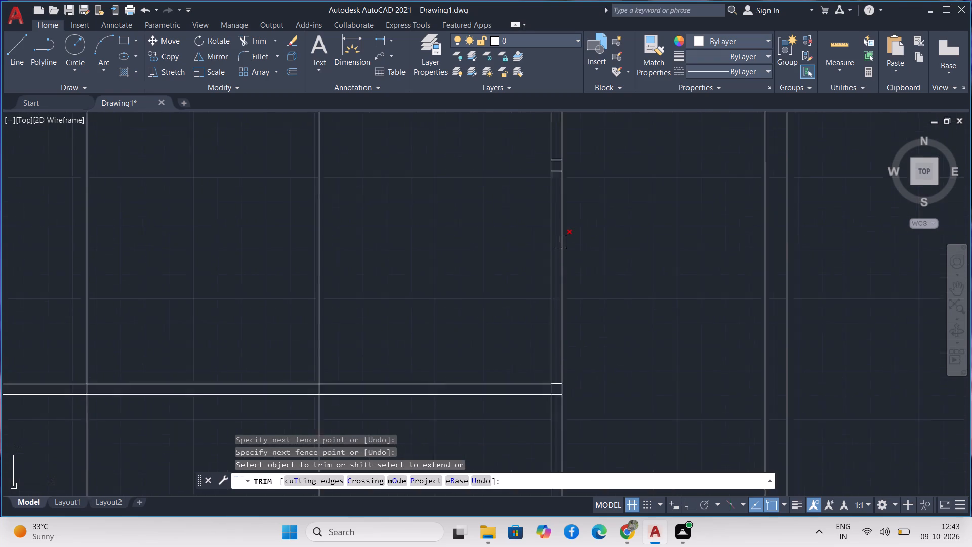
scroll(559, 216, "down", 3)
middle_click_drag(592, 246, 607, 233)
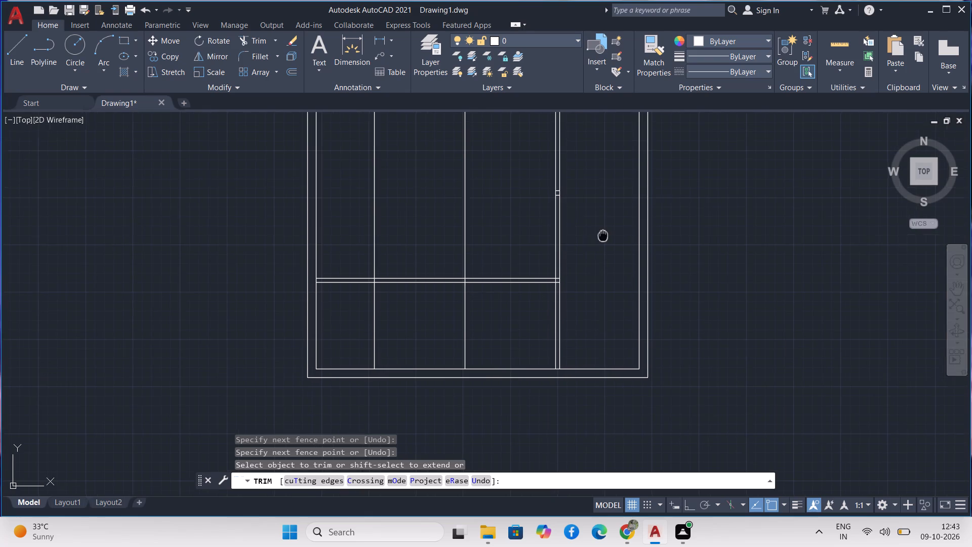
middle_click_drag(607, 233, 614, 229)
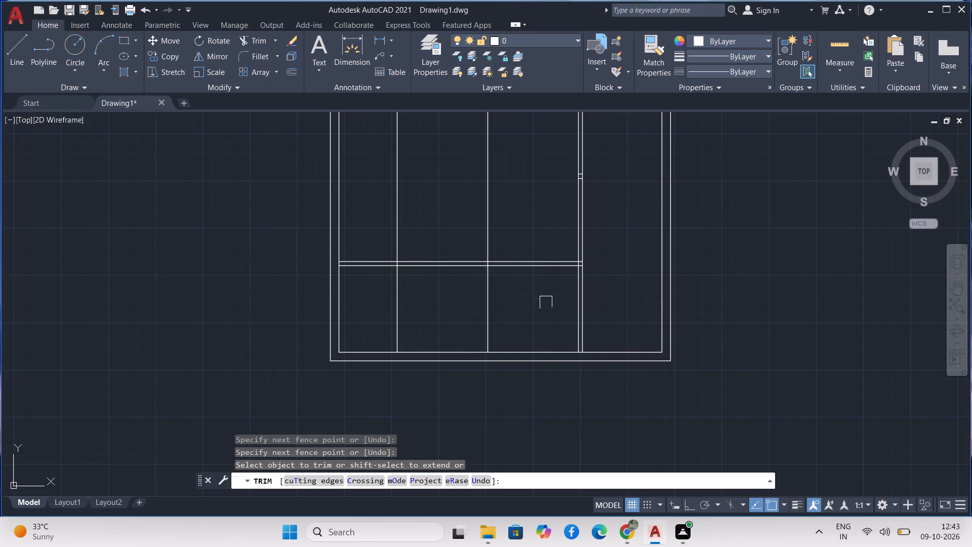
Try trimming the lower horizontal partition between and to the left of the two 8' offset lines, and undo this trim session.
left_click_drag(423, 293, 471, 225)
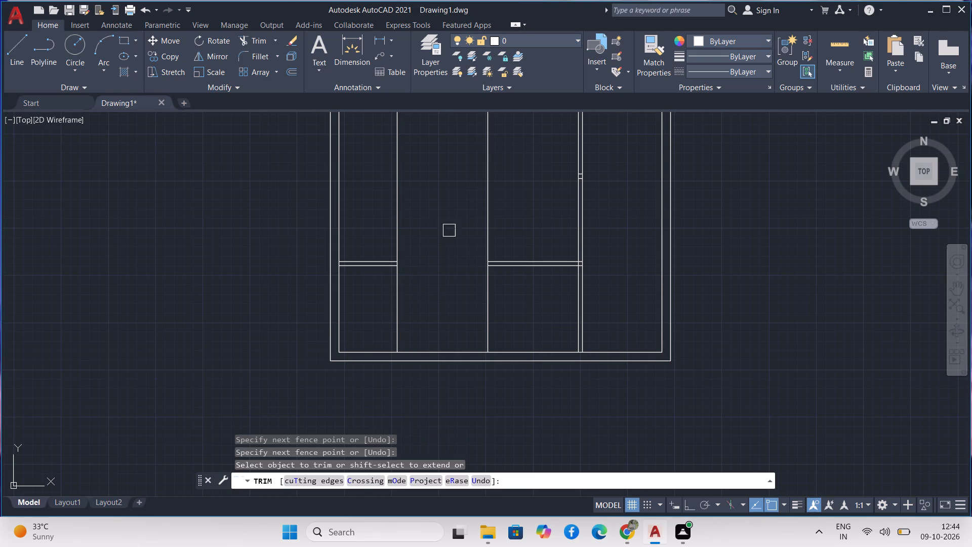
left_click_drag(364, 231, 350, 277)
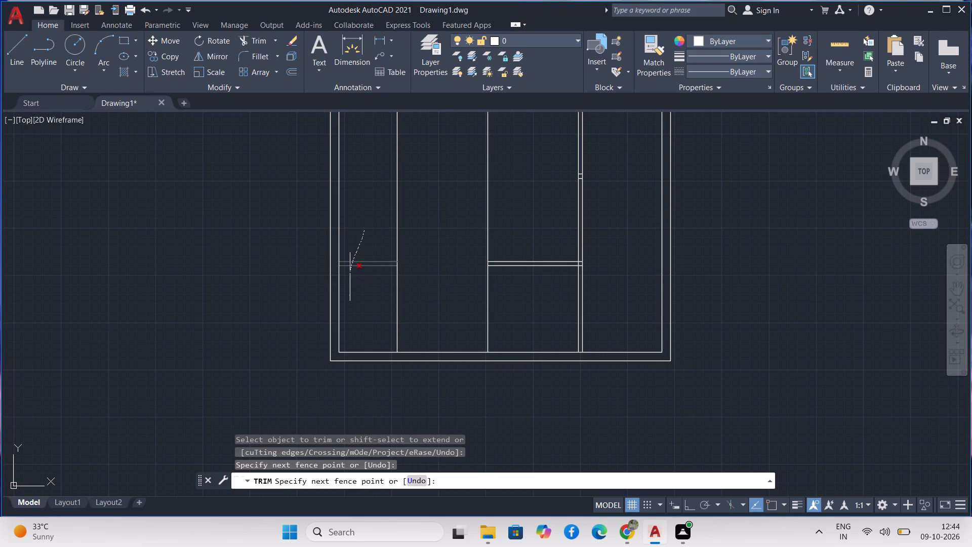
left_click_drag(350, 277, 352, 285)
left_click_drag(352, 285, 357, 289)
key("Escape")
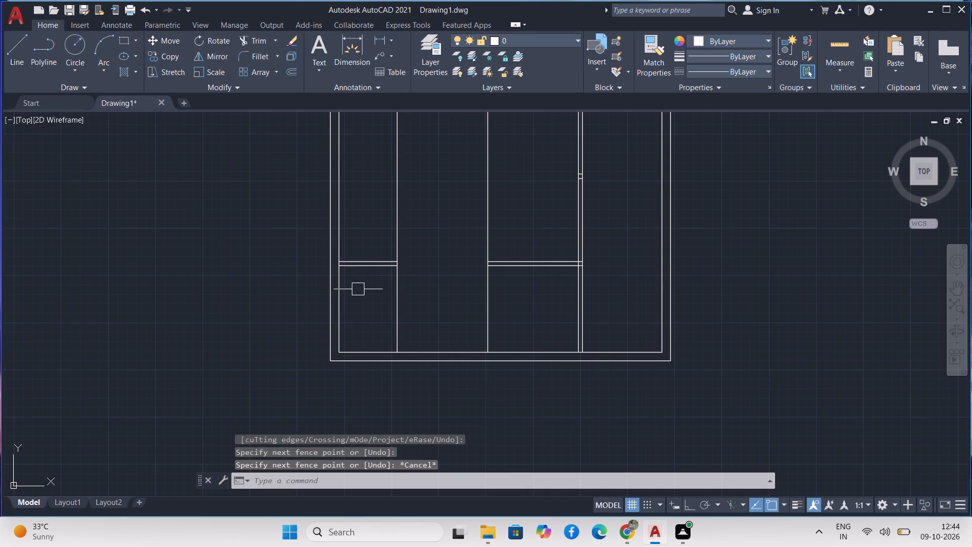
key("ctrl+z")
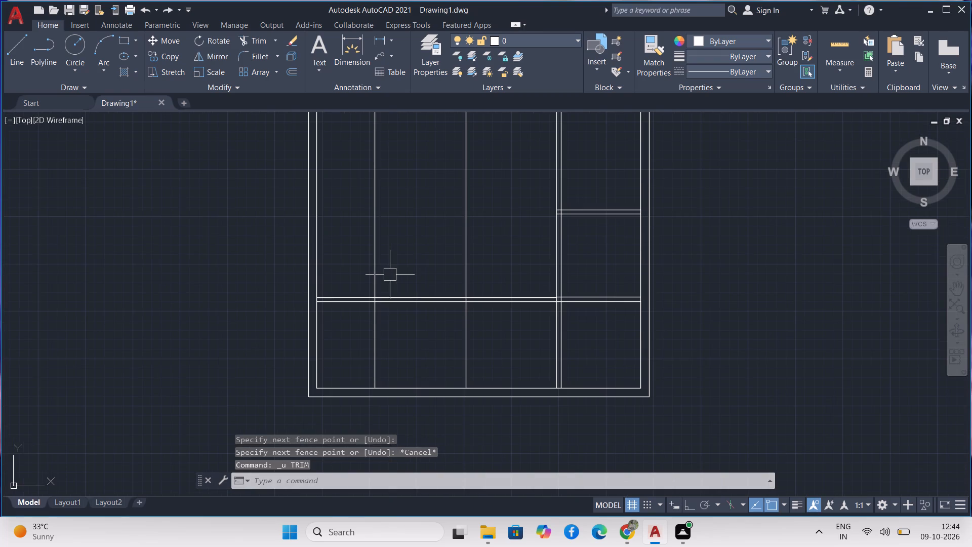
Move the lower horizontal partition's two long lines freehand upward, leaving the short line beside the right outer wall in place.
left_click_drag(417, 320, 423, 291)
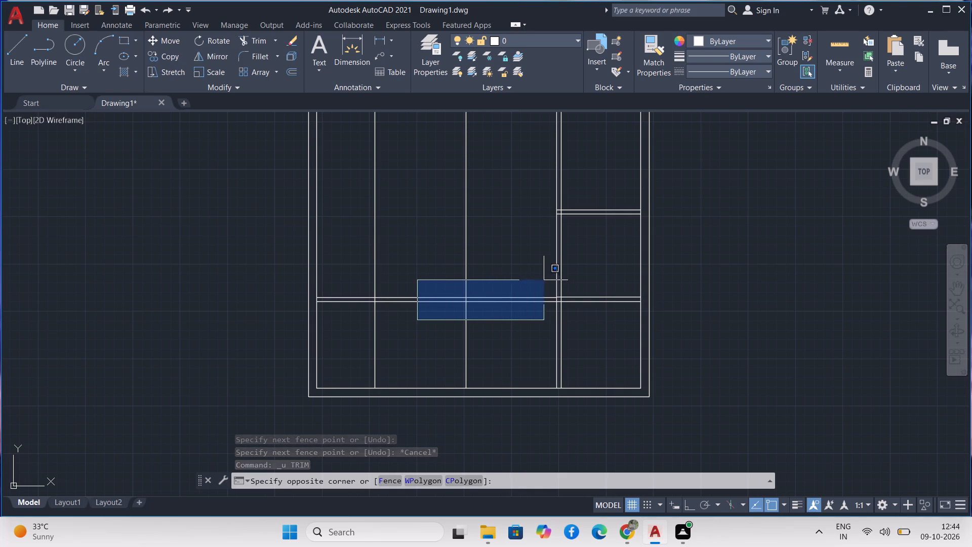
left_click(600, 284)
left_click(599, 307)
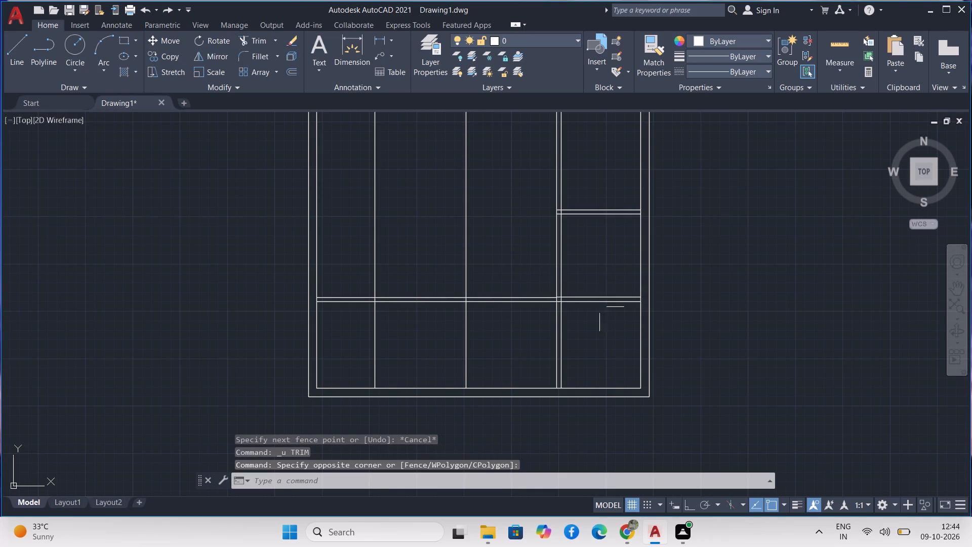
left_click(418, 293)
type("m")
key("space")
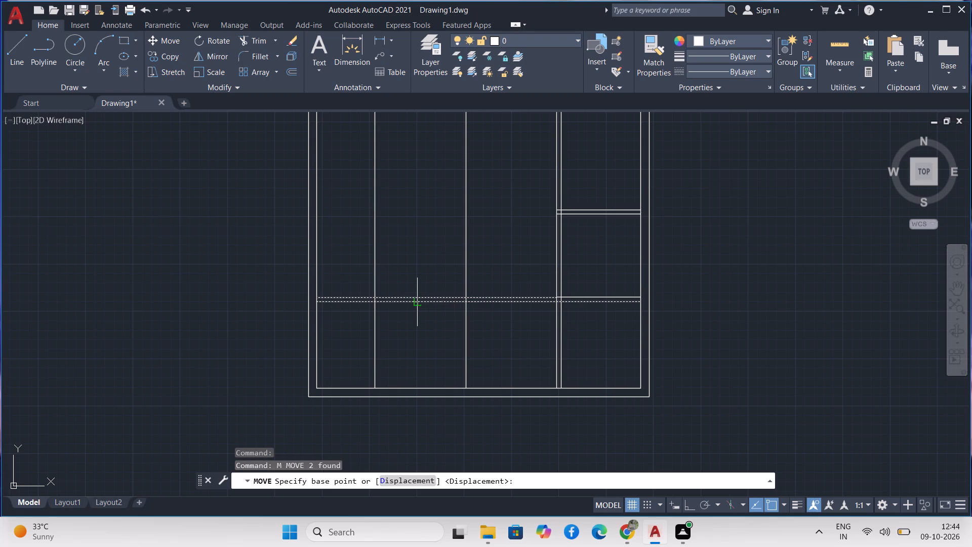
left_click(418, 304)
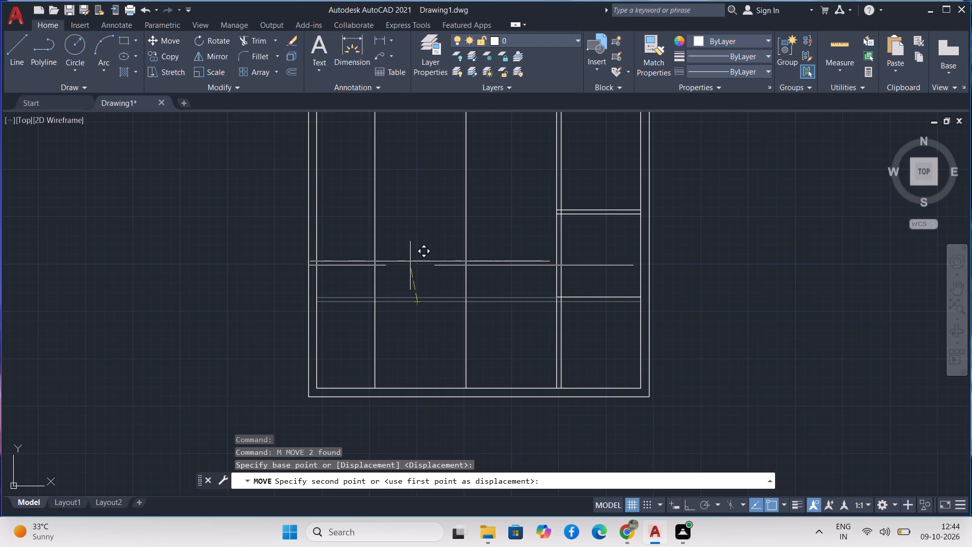
left_click(410, 265)
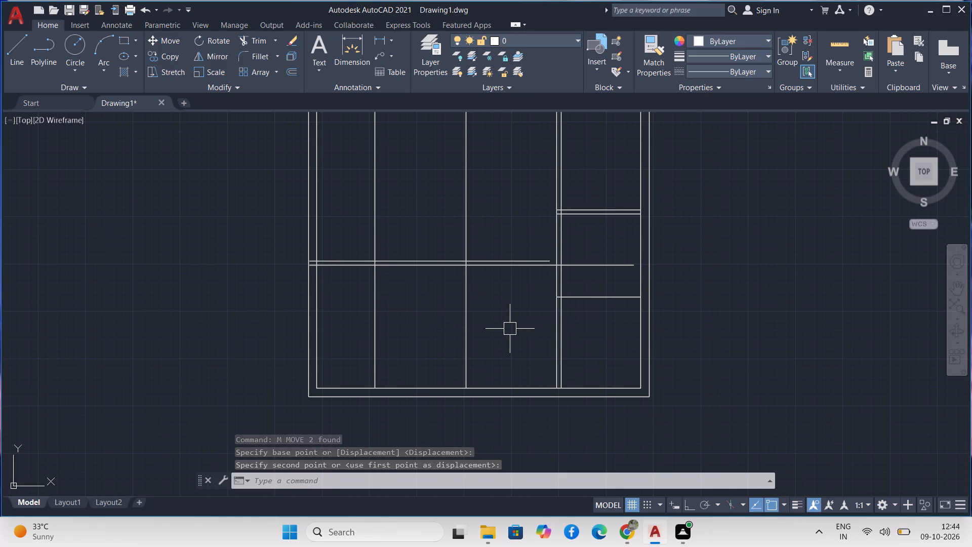
Trim away the leftover short horizontal line beside the right outer wall and its stub inside the vertical partition.
key("t")
key("r")
key("space")
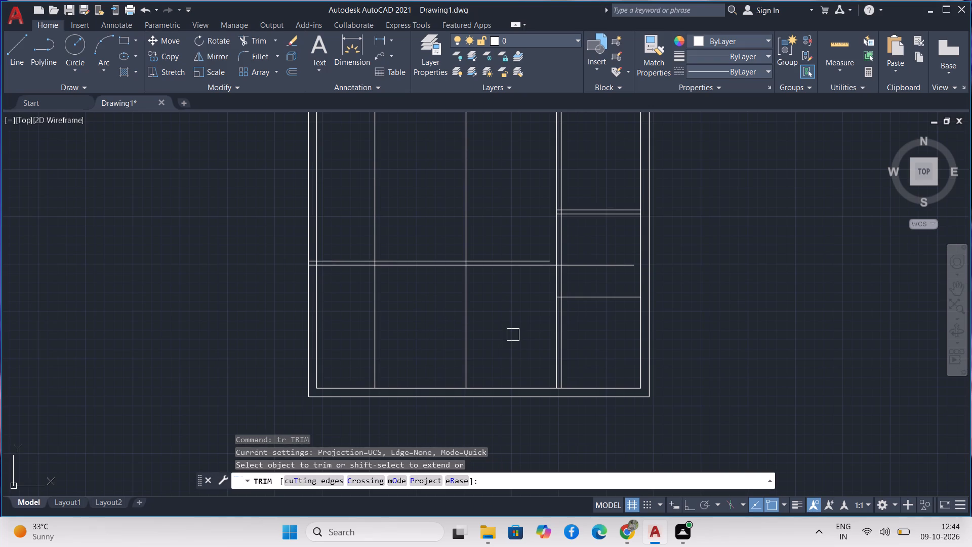
left_click(590, 296)
scroll(566, 304, "up", 3)
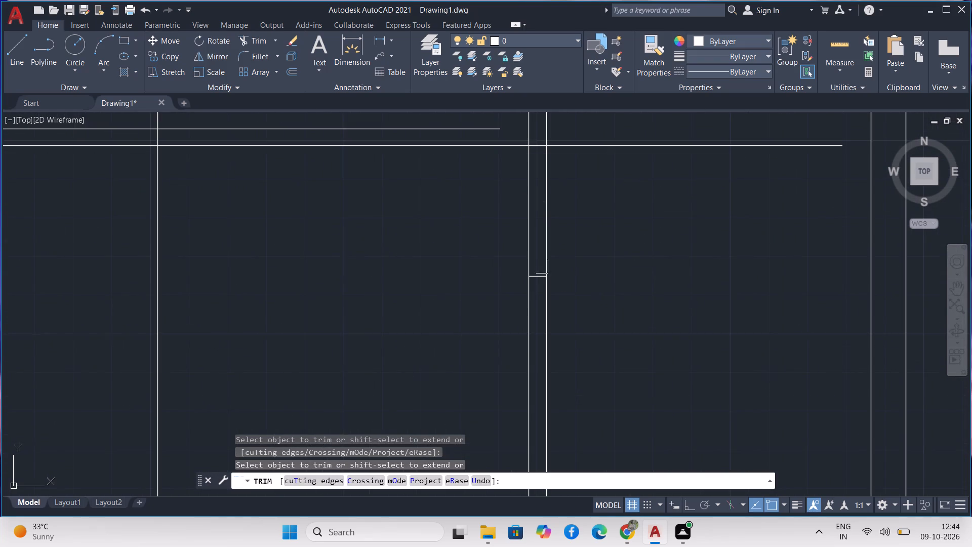
scroll(538, 262, "up", 3)
left_click_drag(538, 261, 537, 322)
scroll(537, 322, "down", 1)
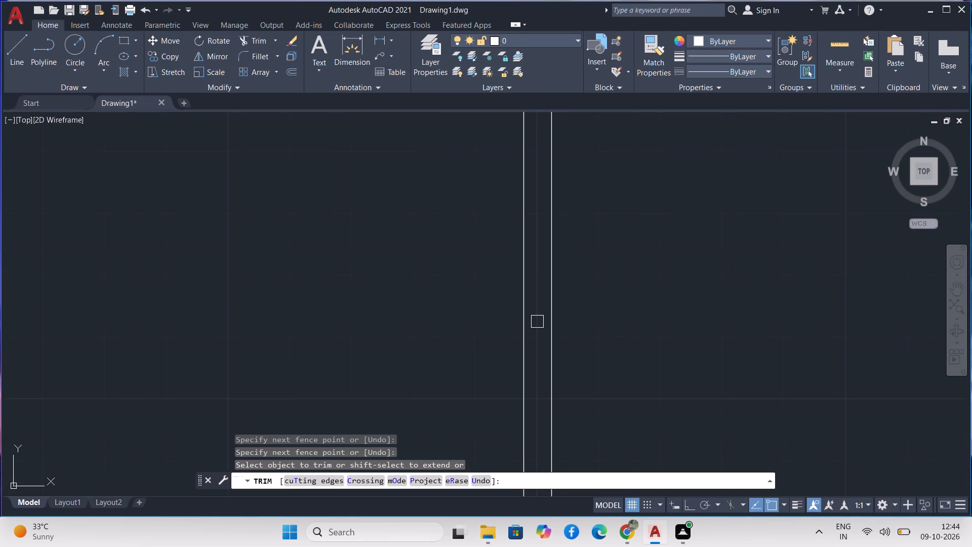
scroll(537, 322, "down", 2)
scroll(409, 286, "down", 1)
Trim the moved horizontal line and the upper horizontal partition between the vertical partition and the right outer wall.
middle_click_drag(409, 286, 529, 289)
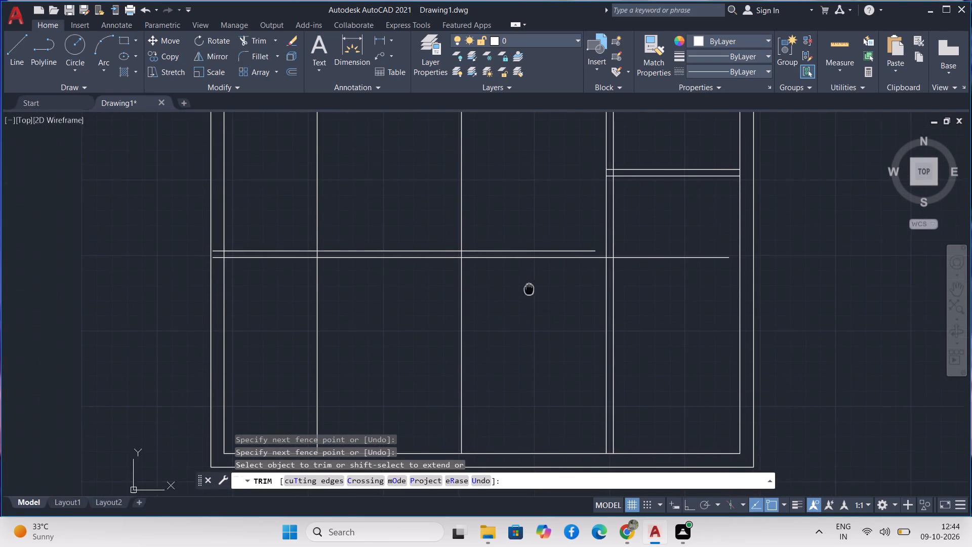
middle_click_drag(537, 338, 538, 310)
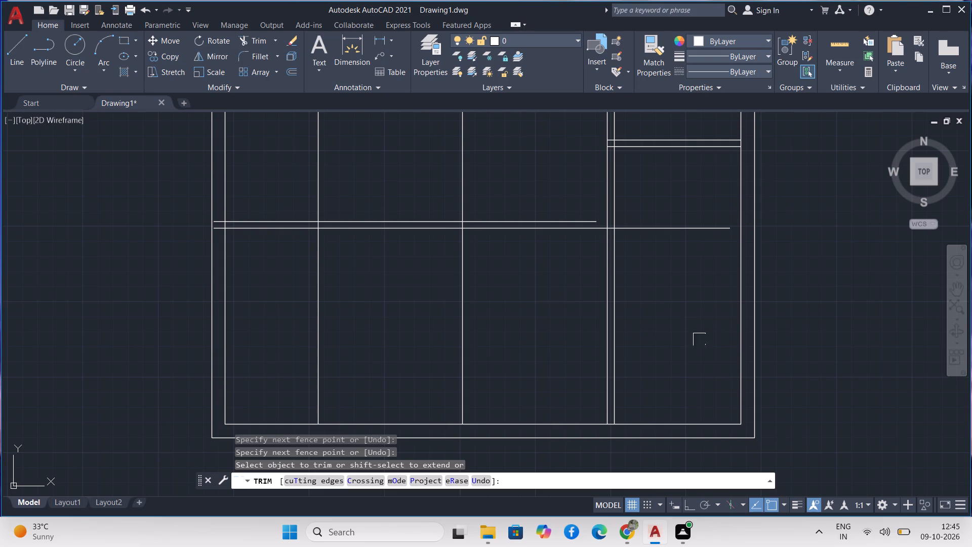
type("tr")
key("space")
left_click_drag(691, 310, 667, 188)
middle_click_drag(667, 188, 676, 339)
left_click_drag(692, 363, 675, 259)
scroll(675, 259, "down", 1)
middle_click_drag(675, 259, 657, 298)
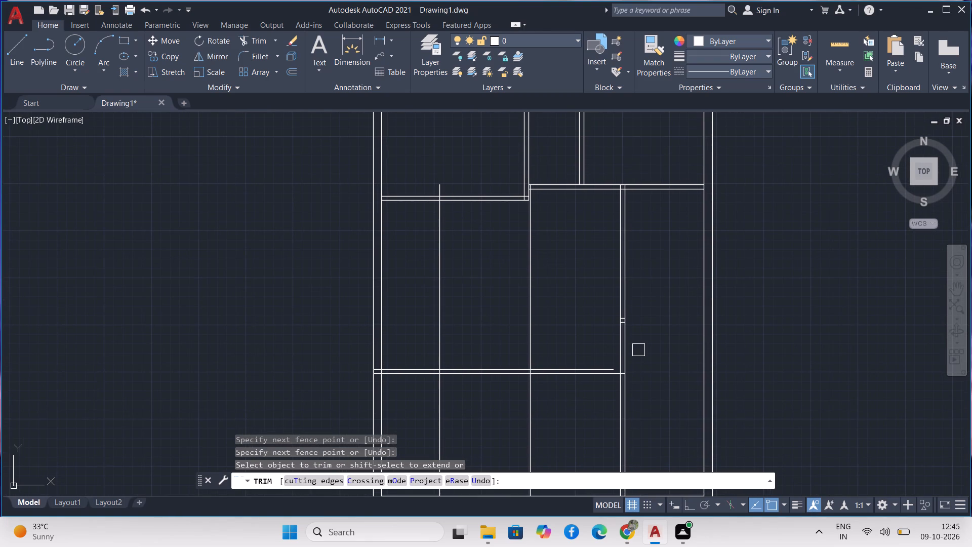
middle_click_drag(584, 423, 563, 334)
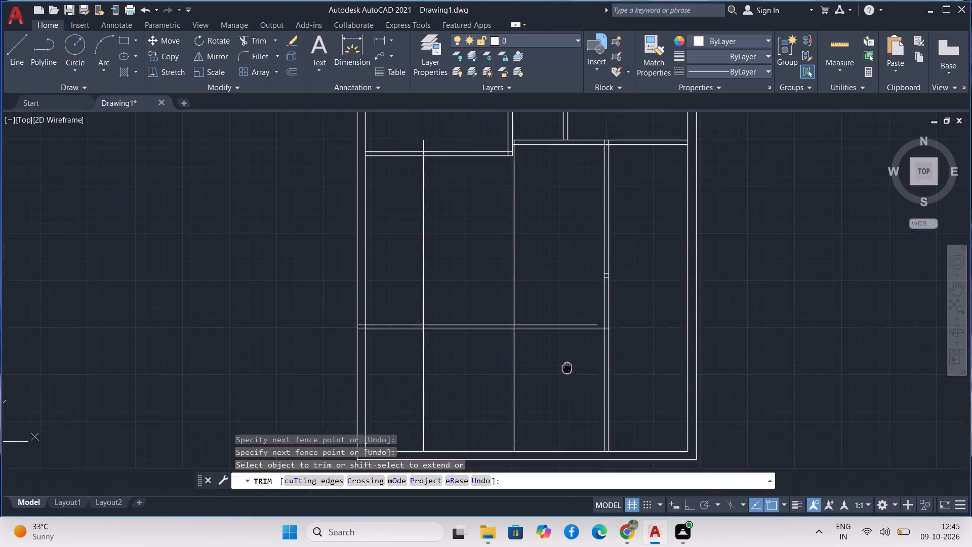
middle_click_drag(563, 334, 554, 264)
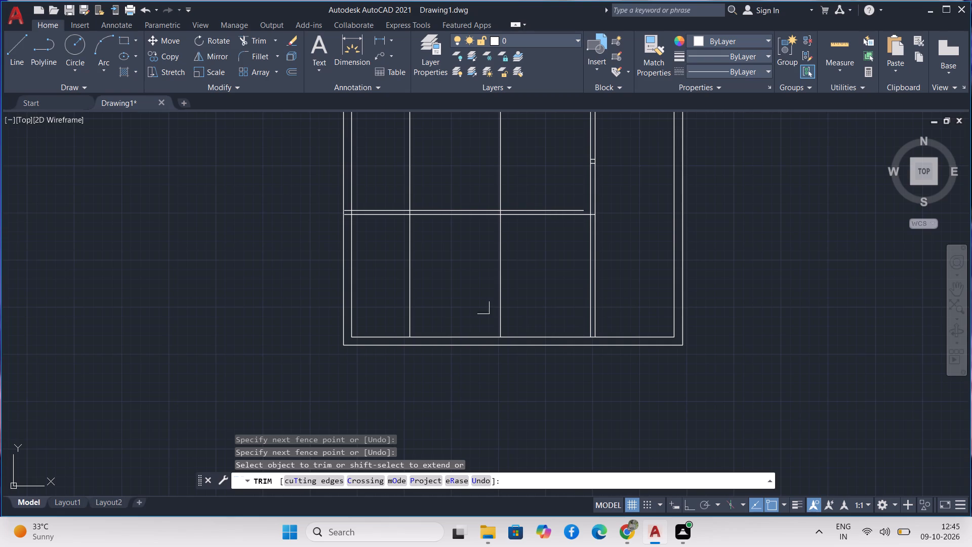
Measure the space between the two 8' offset lines below the lower horizontal partition.
left_click(830, 53)
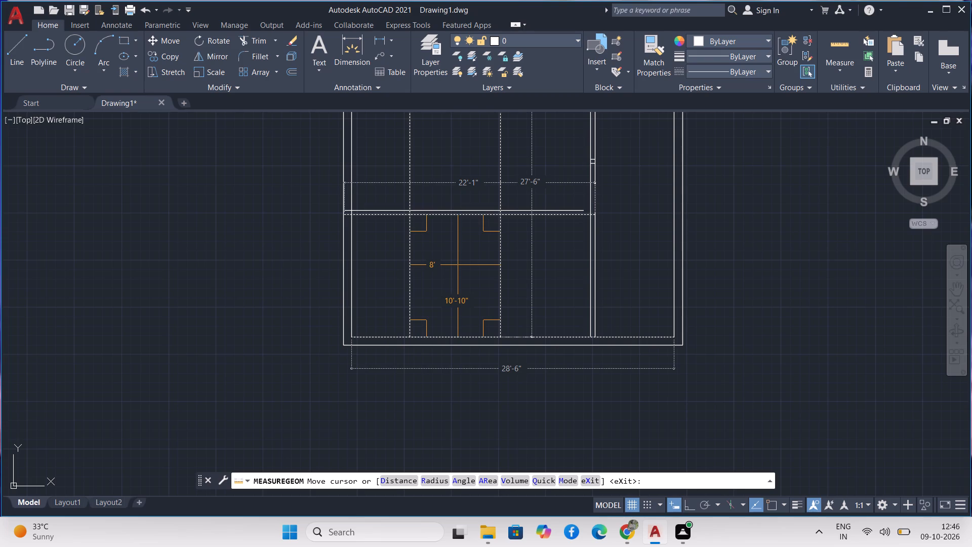
key("Escape")
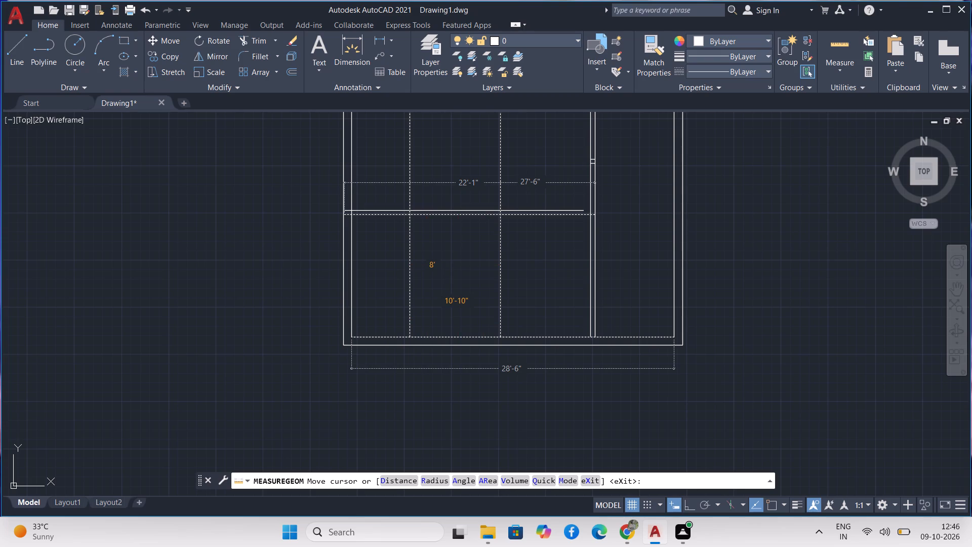
Trim the lower horizontal partition between the left outer wall and the left vertical offset line, including the stubs inside the outer wall.
type("tr")
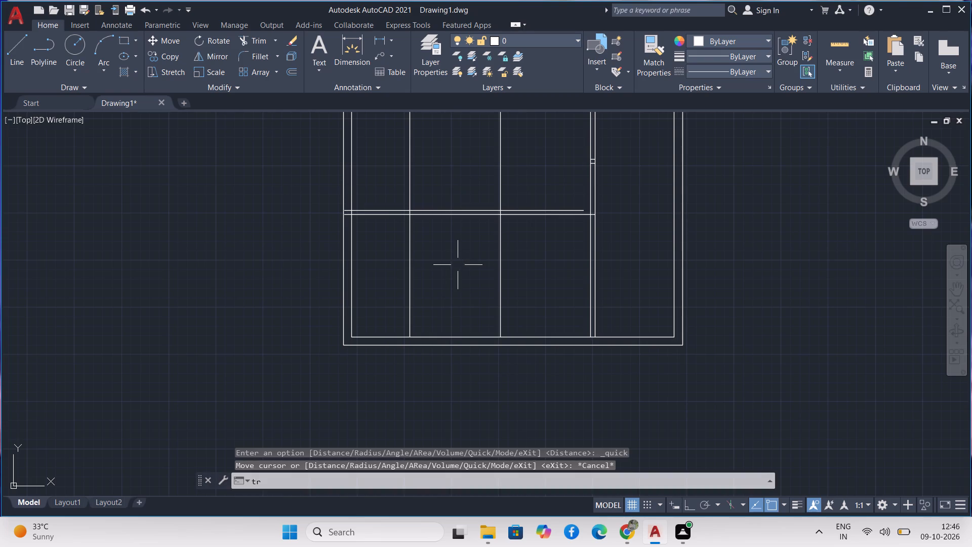
key("space")
left_click_drag(378, 151, 355, 246)
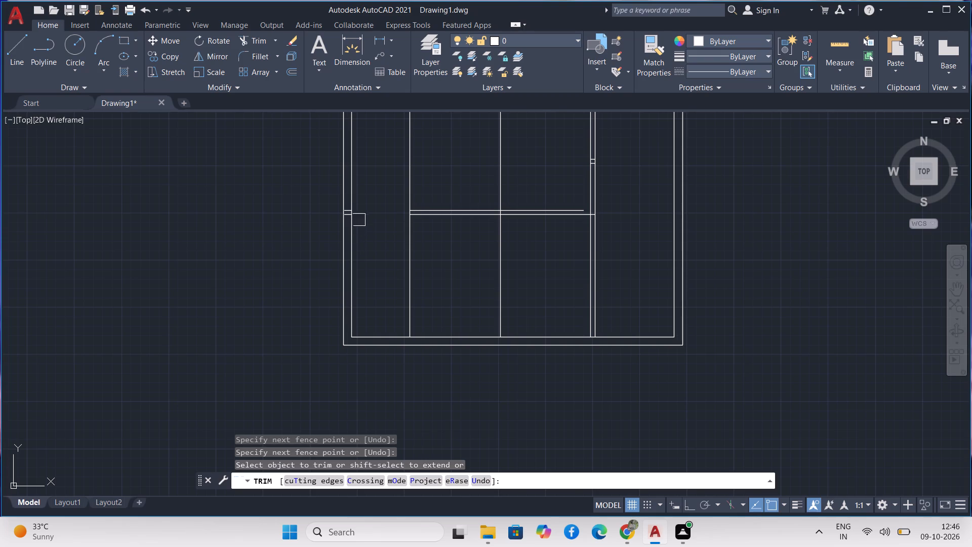
scroll(358, 218, "up", 4)
left_click_drag(330, 185, 328, 206)
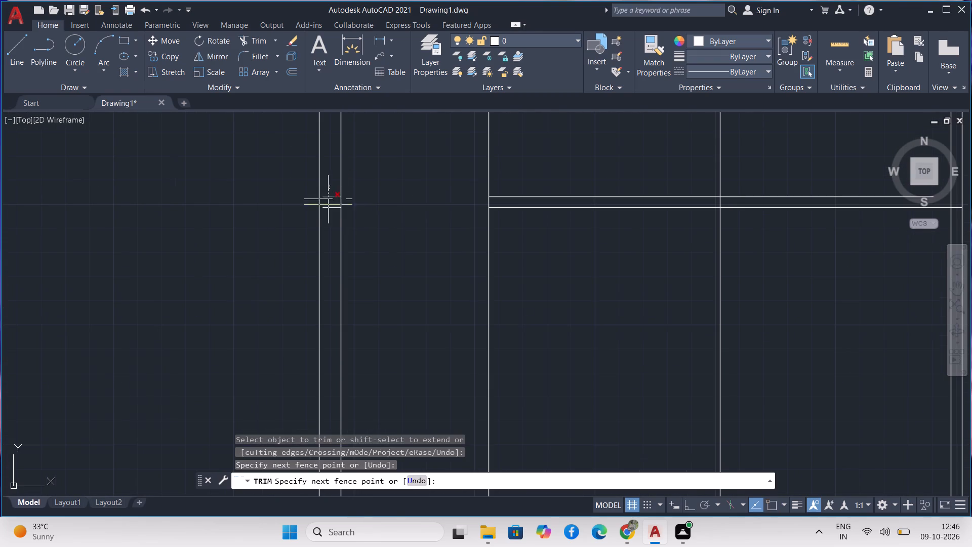
left_click_drag(328, 206, 328, 219)
Trim away the parts of both vertical offset lines that run above the lower horizontal partition.
middle_click_drag(511, 253, 338, 194)
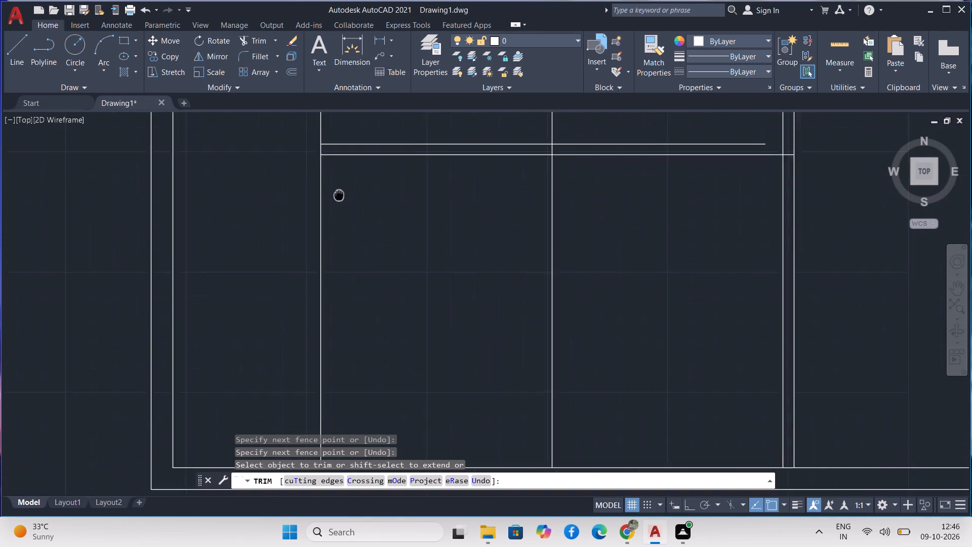
middle_click_drag(338, 194, 339, 200)
scroll(341, 210, "down", 2)
middle_click_drag(343, 230, 353, 293)
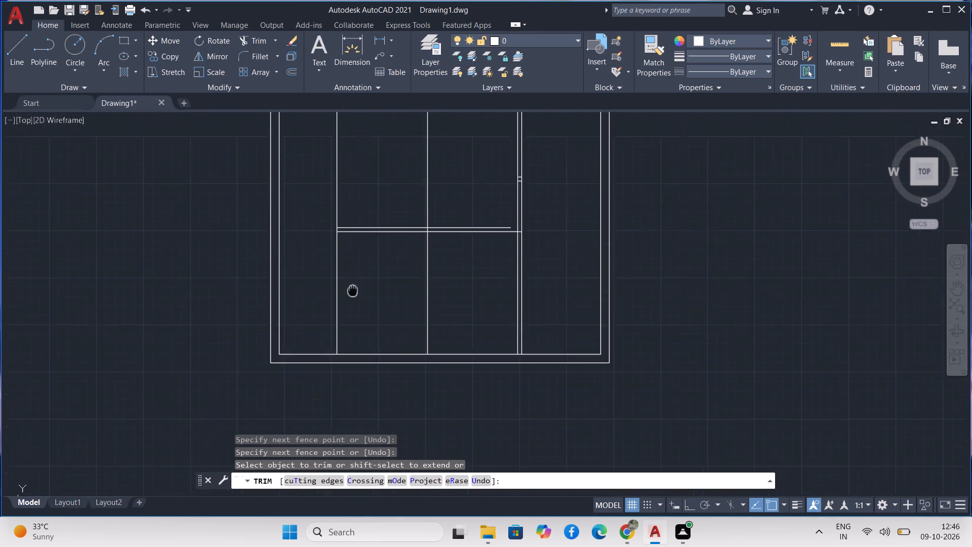
middle_click_drag(353, 293, 356, 302)
left_click_drag(398, 191, 331, 203)
left_click_drag(344, 208, 345, 208)
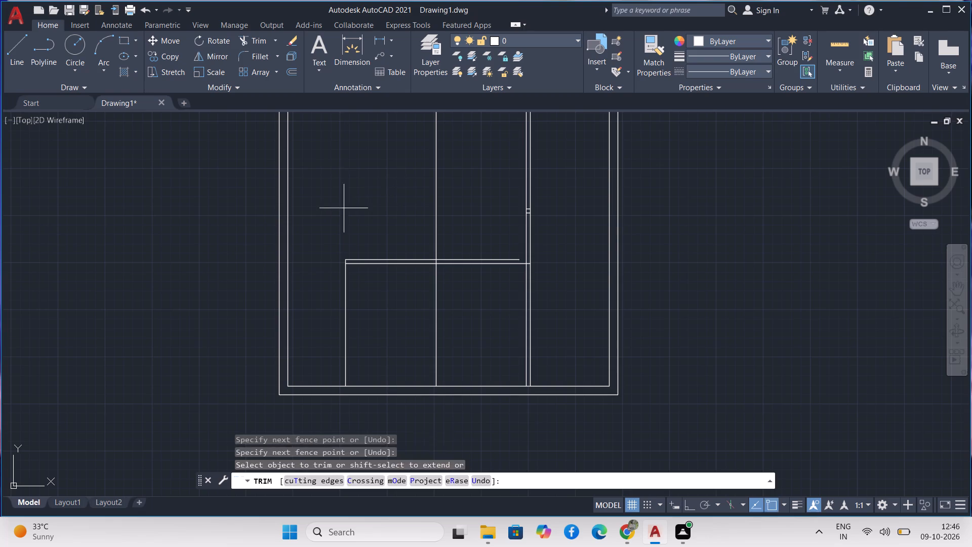
left_click_drag(345, 208, 476, 204)
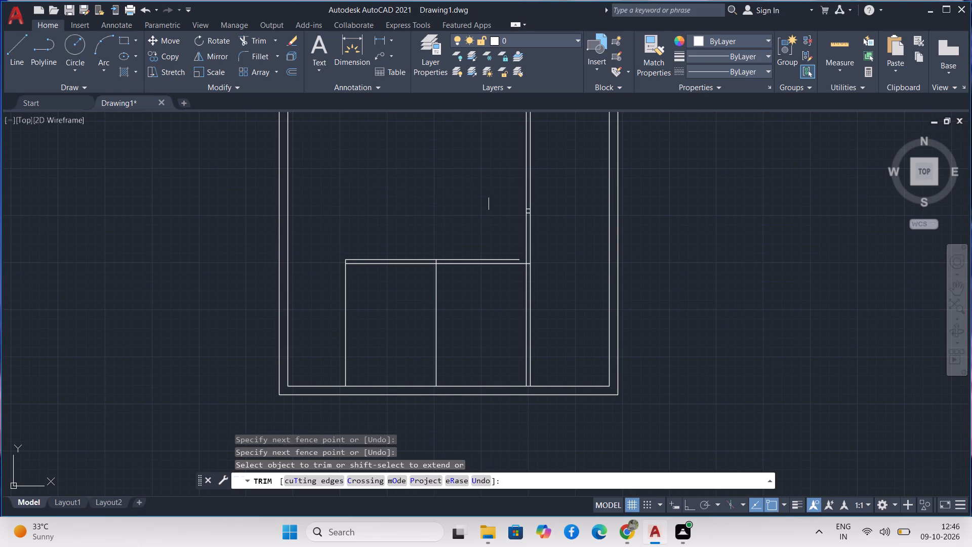
Extend the upper line of the lower horizontal partition to the far face of the long vertical partition.
left_click(504, 257, "shift")
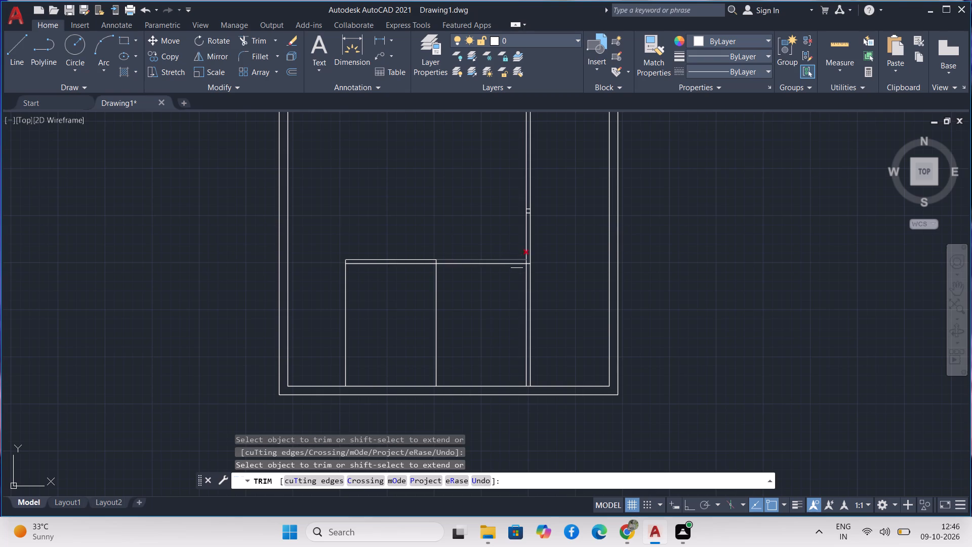
scroll(517, 263, "up", 3)
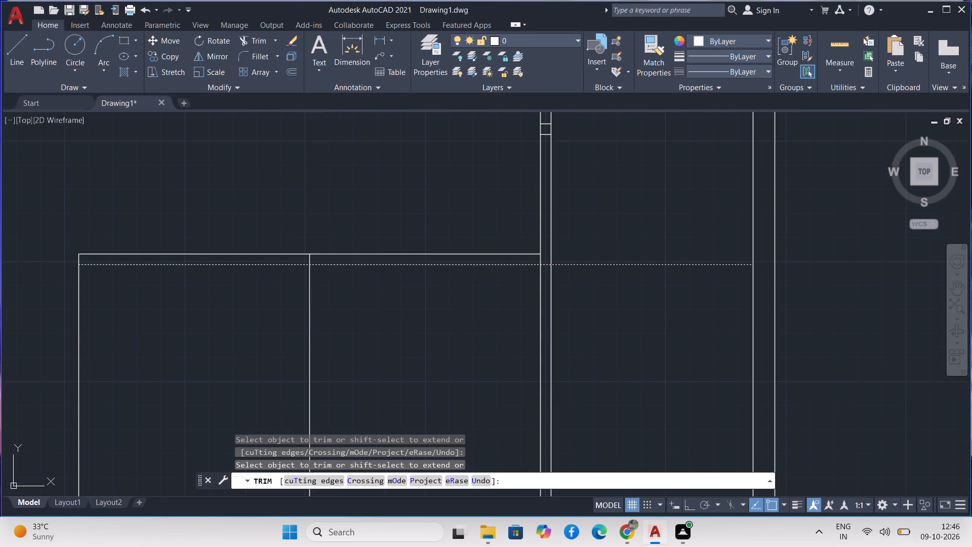
left_click(521, 248, "shift")
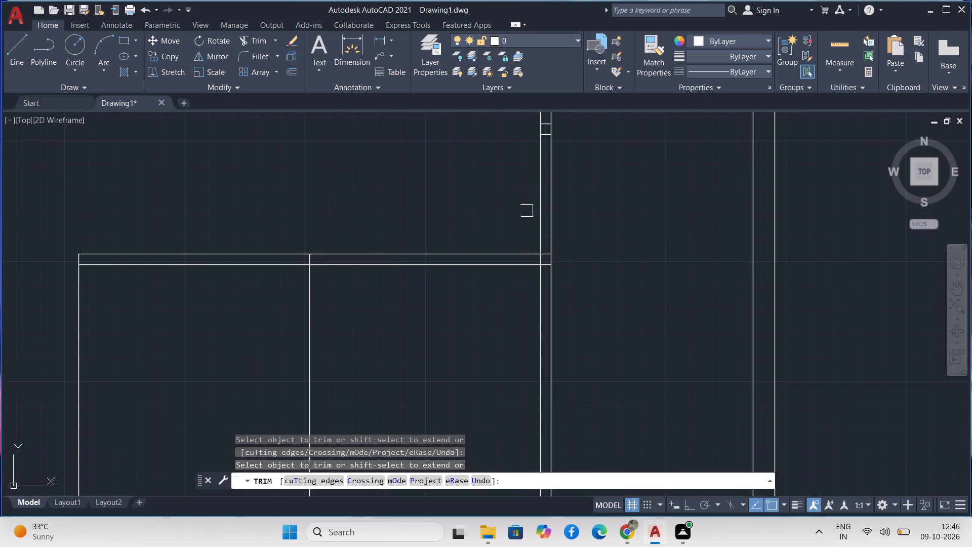
scroll(588, 230, "down", 1)
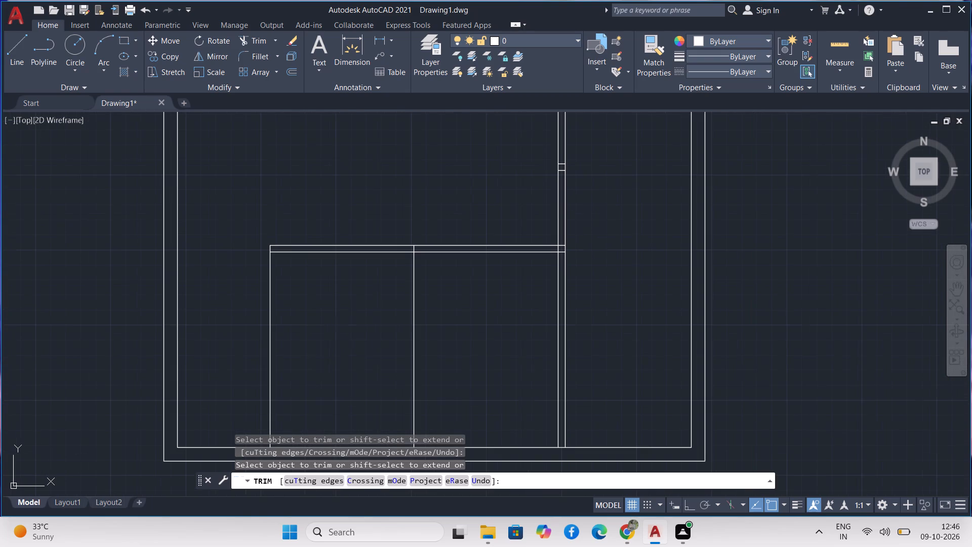
scroll(588, 230, "down", 1)
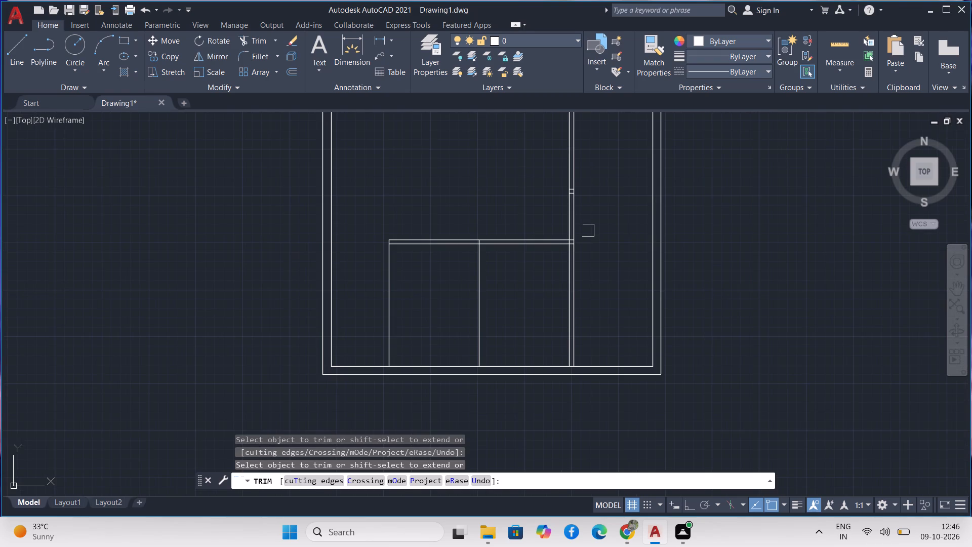
middle_click_drag(588, 230, 631, 218)
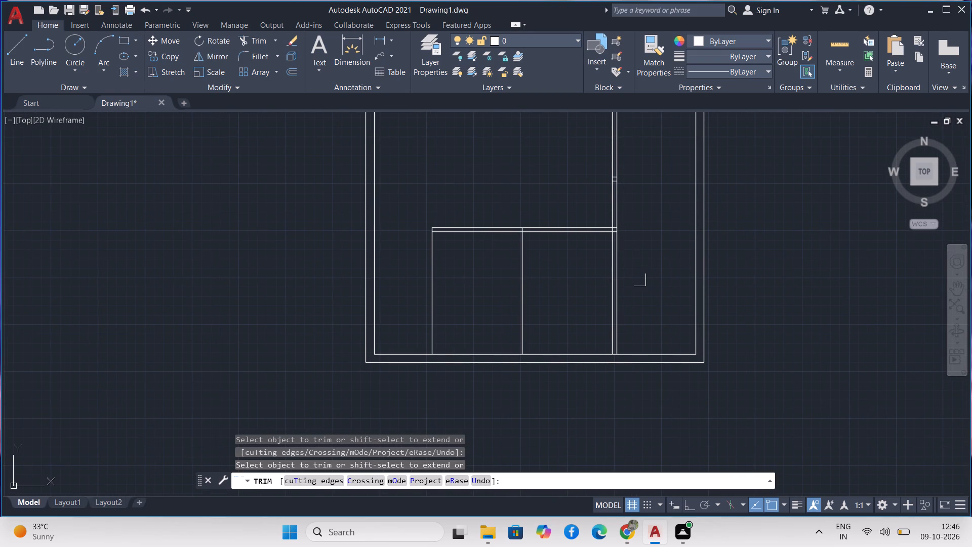
key("Escape")
Offset the two single vertical lines below the horizontal partition 4.5" toward the left outer wall.
type("o")
key("space")
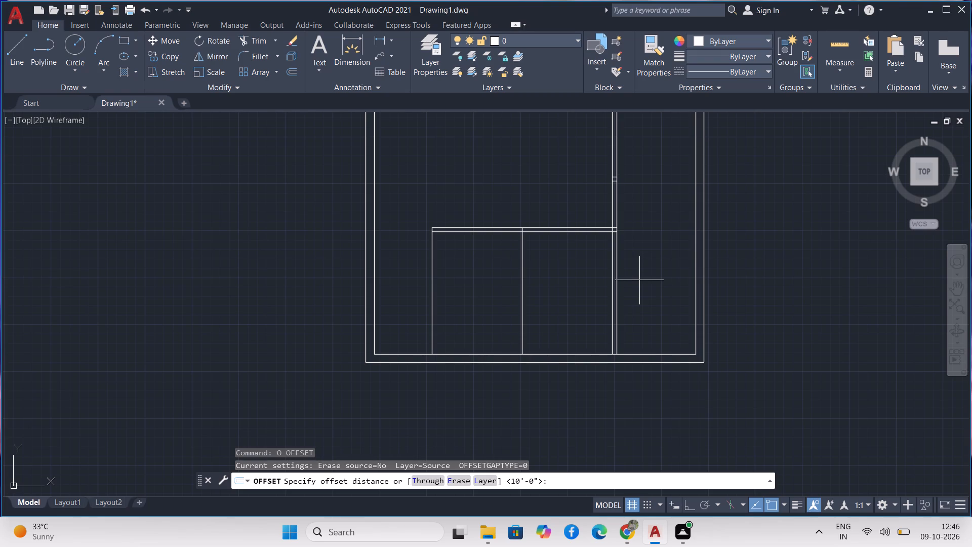
type("4.5")
key("Return")
left_click(520, 261)
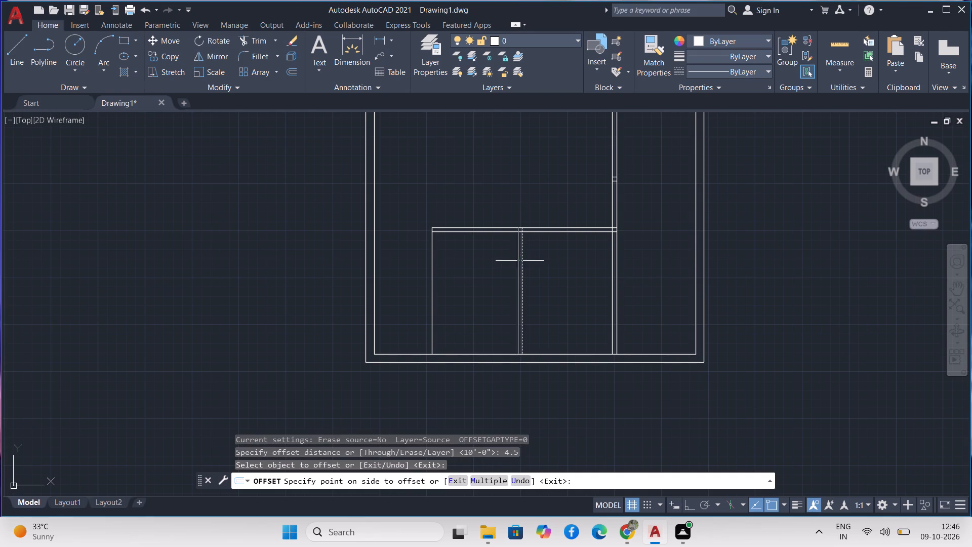
left_click(494, 255)
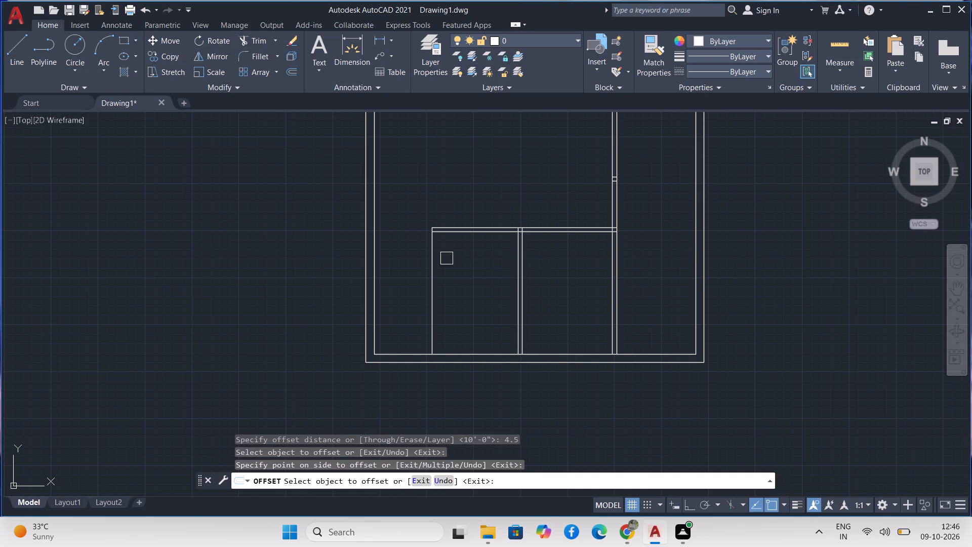
left_click(433, 262)
left_click(408, 258)
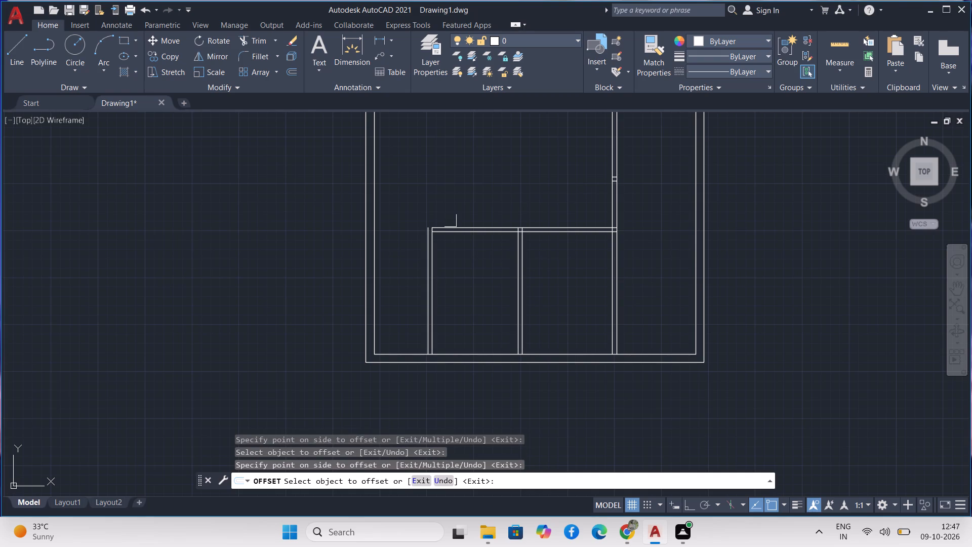
key("Escape")
Extend both lines of the lower horizontal partition to the outer face of the leftmost vertical partition.
type("ex")
key("space")
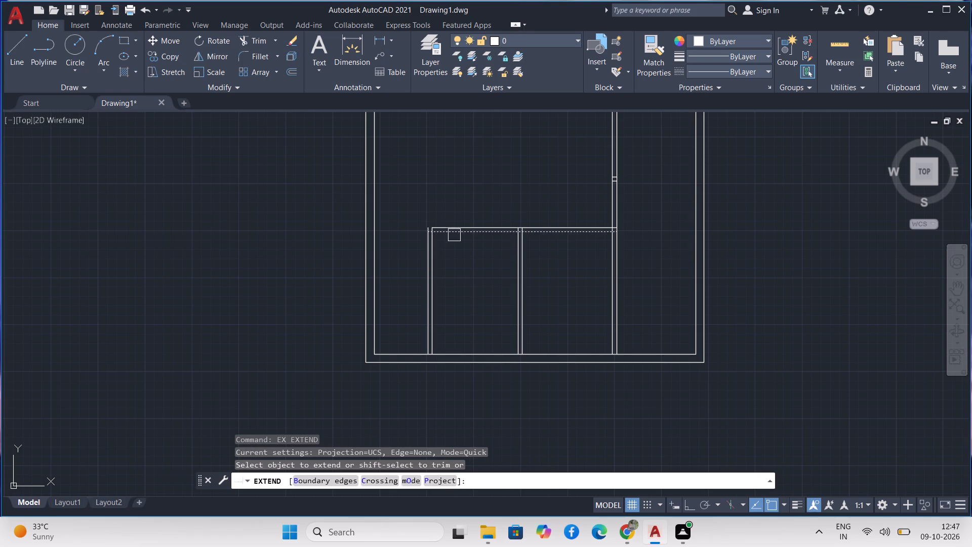
left_click(454, 229)
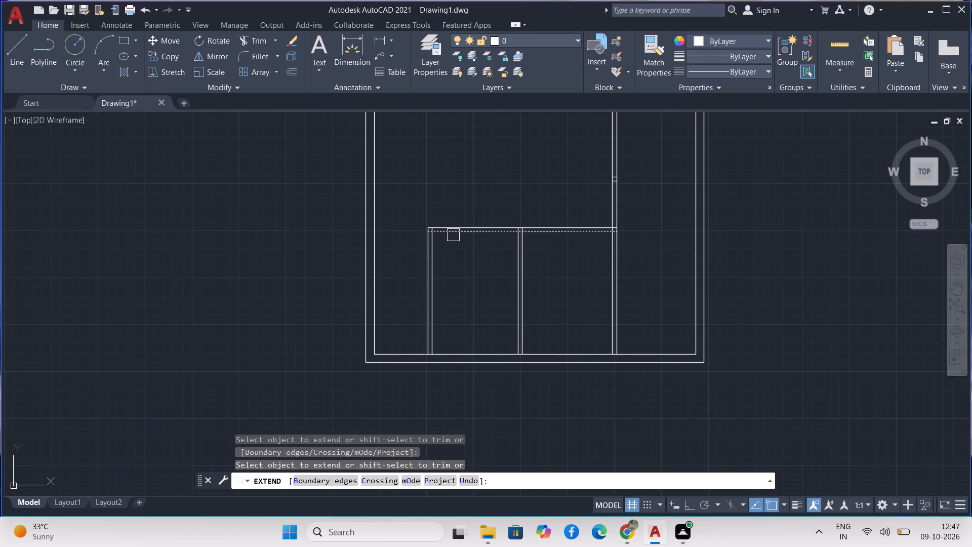
left_click(453, 237)
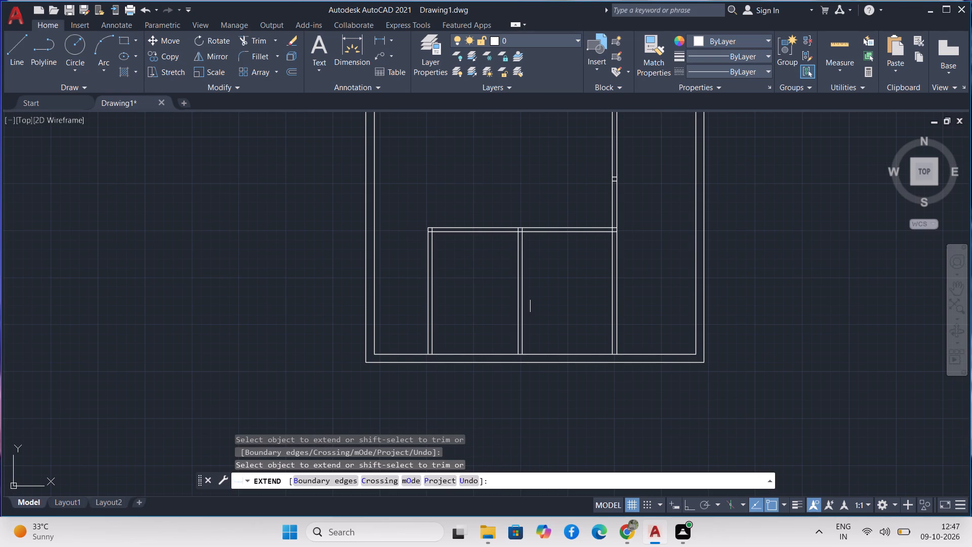
key("Escape")
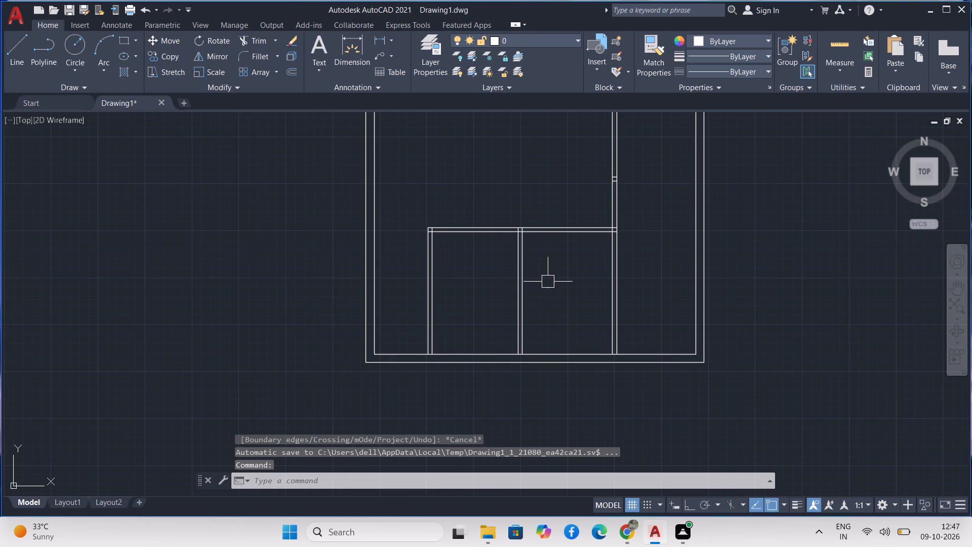
Measure the lower room between the leftmost and the middle vertical partitions.
middle_click_drag(548, 282, 571, 280)
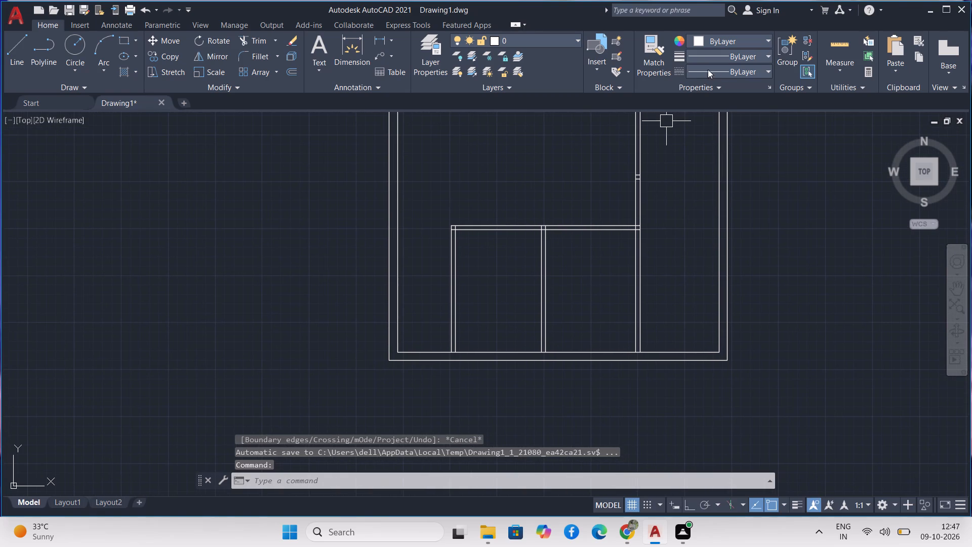
left_click(844, 54)
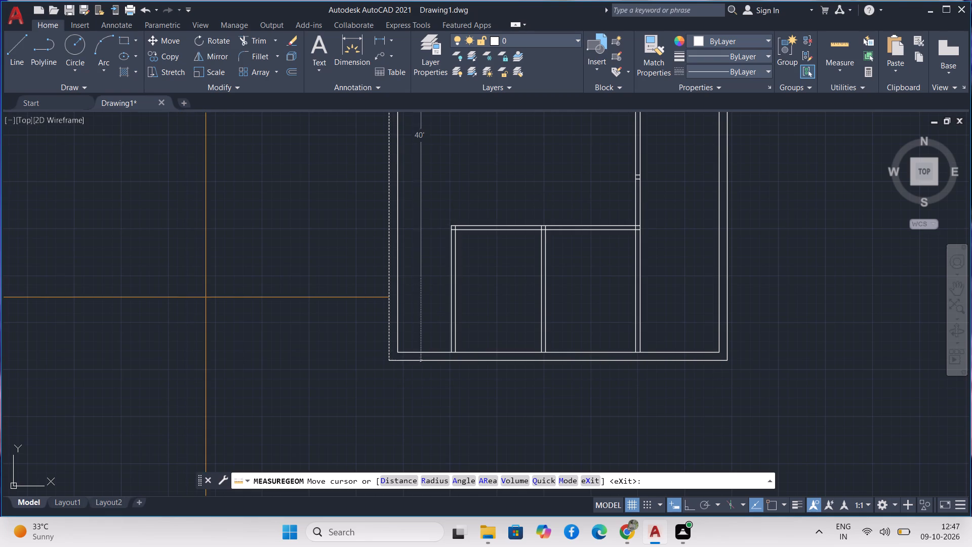
key("Tab")
key("Escape")
key("Escape")
key("Escape")
key("Escape")
key("Escape")
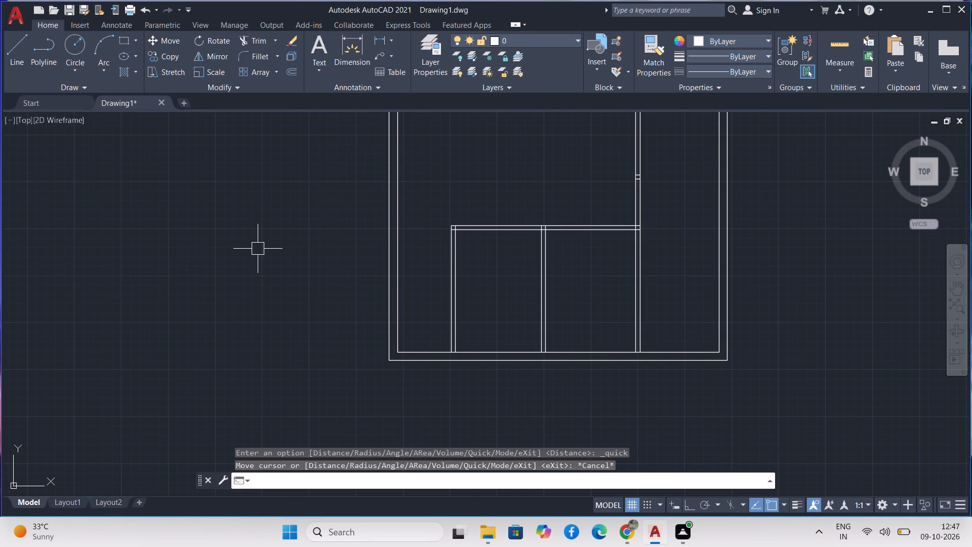
left_click(833, 47)
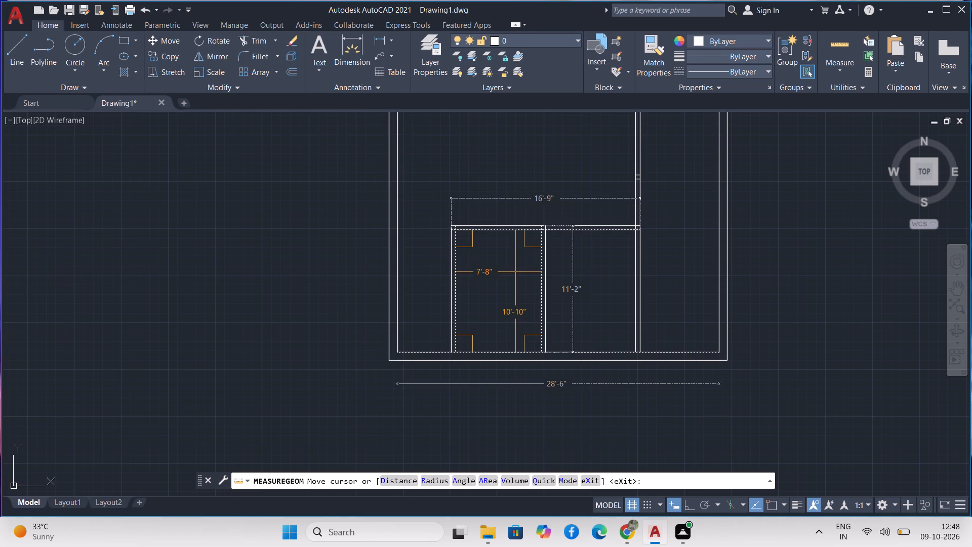
key("Escape")
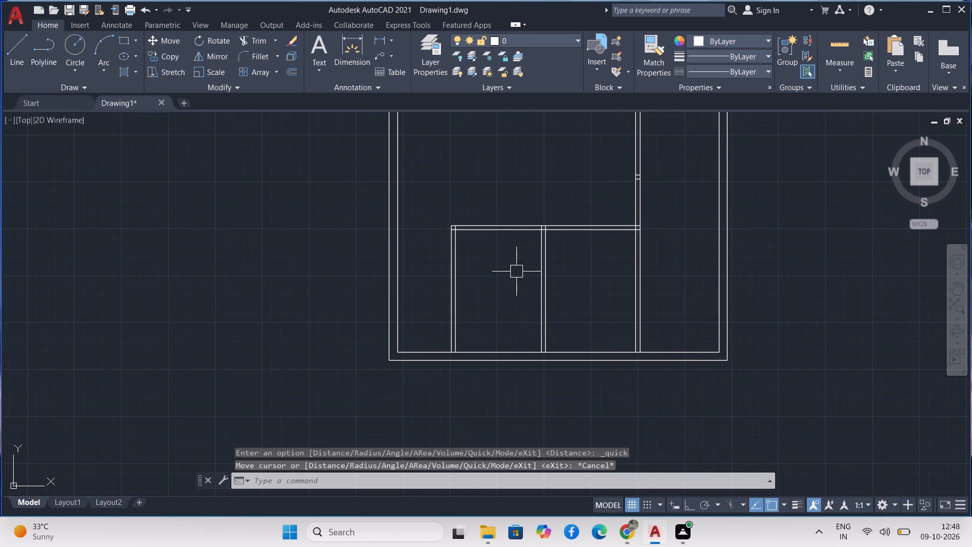
Measure the width of the passage between the left outer wall and the leftmost vertical partition.
middle_click_drag(516, 271, 526, 296)
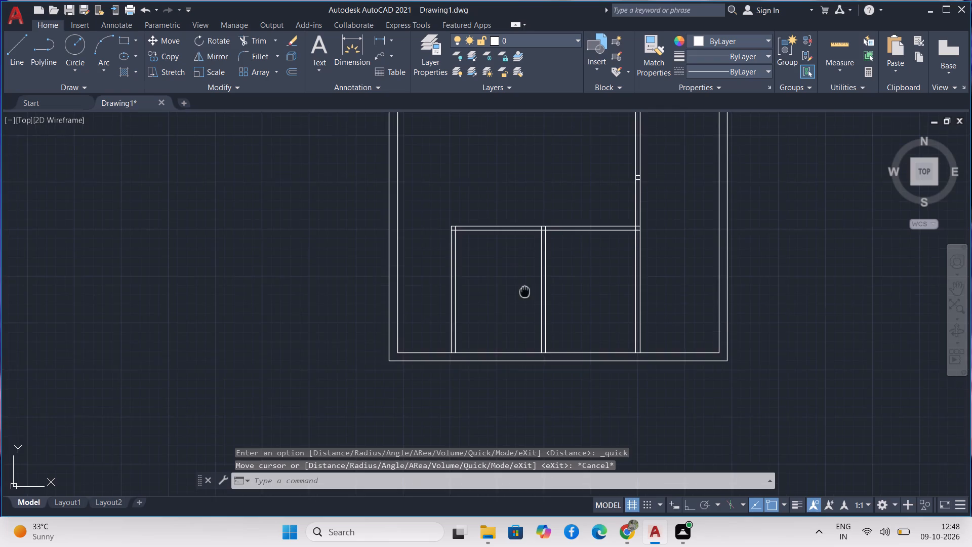
middle_click_drag(526, 296, 528, 309)
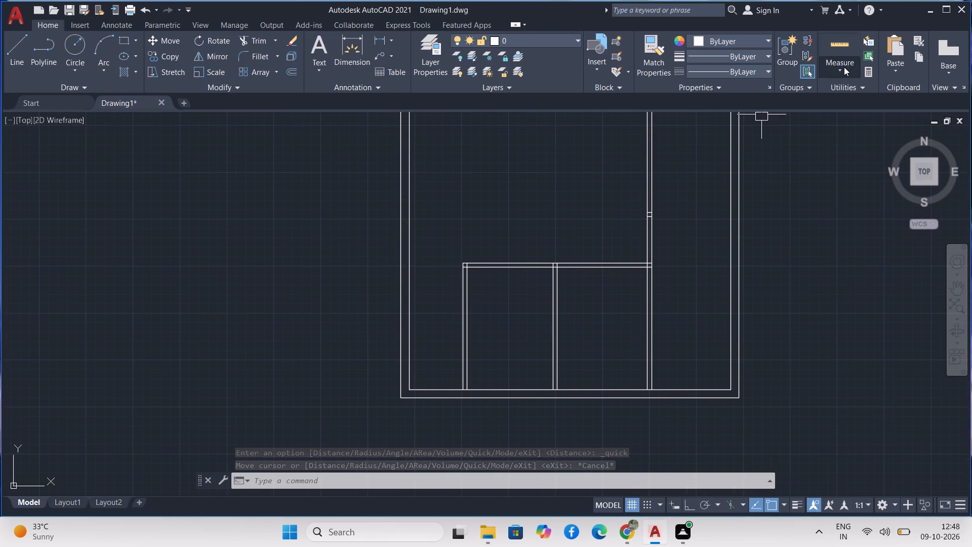
left_click_drag(842, 42, 827, 47)
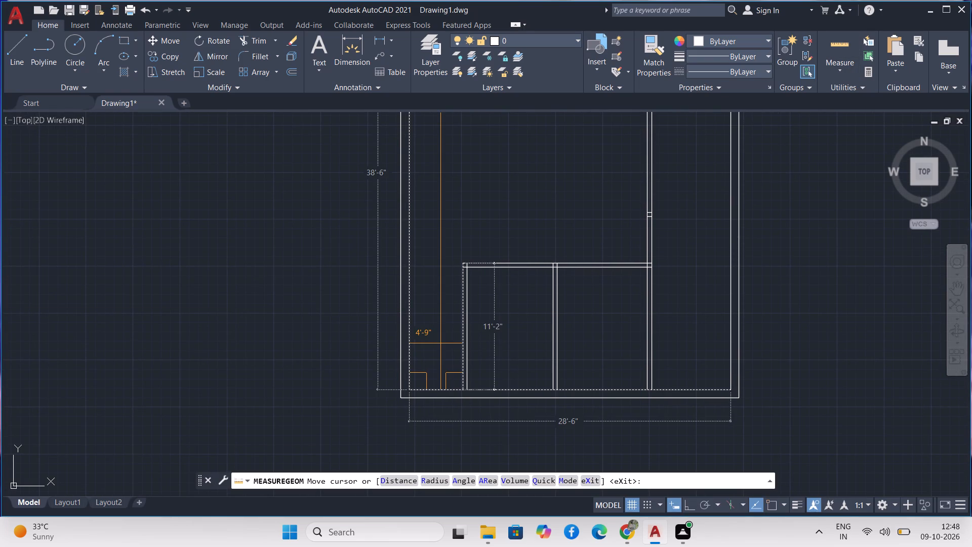
key("Escape")
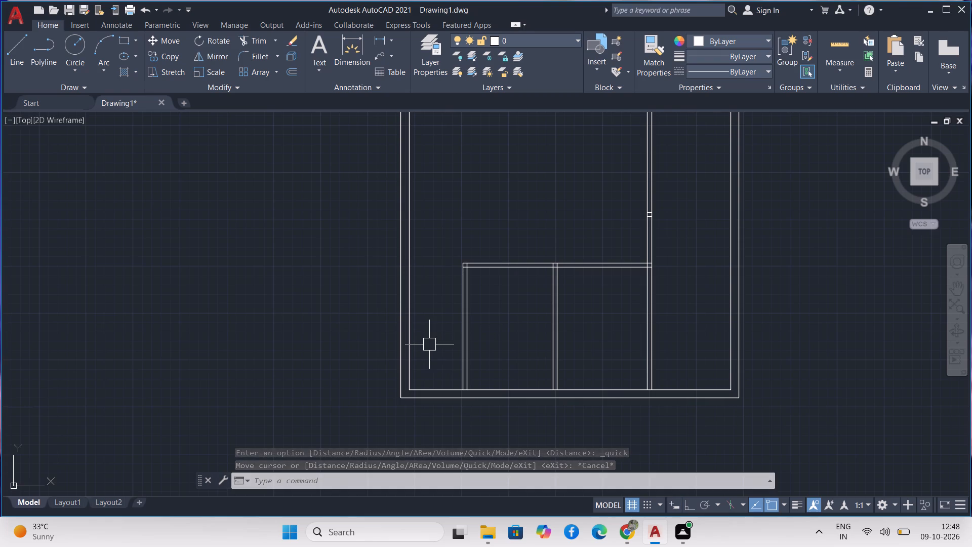
key("Escape")
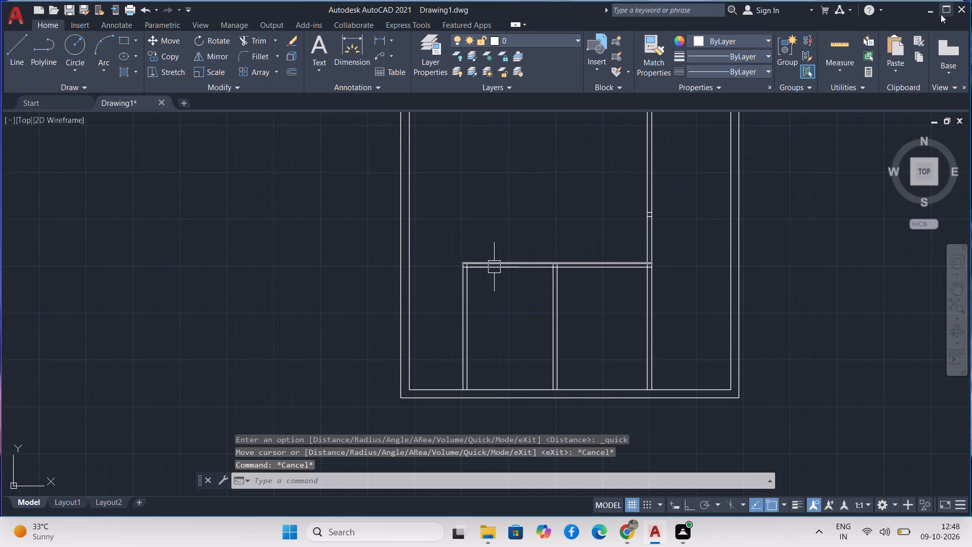
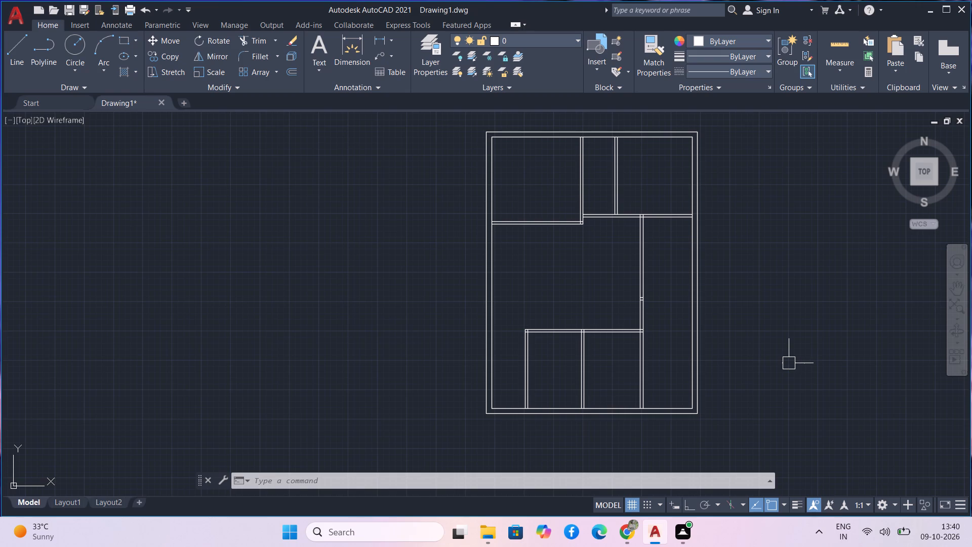
Extend both lines of the leftmost lower vertical partition down to the outer face of the bottom wall.
type("ex")
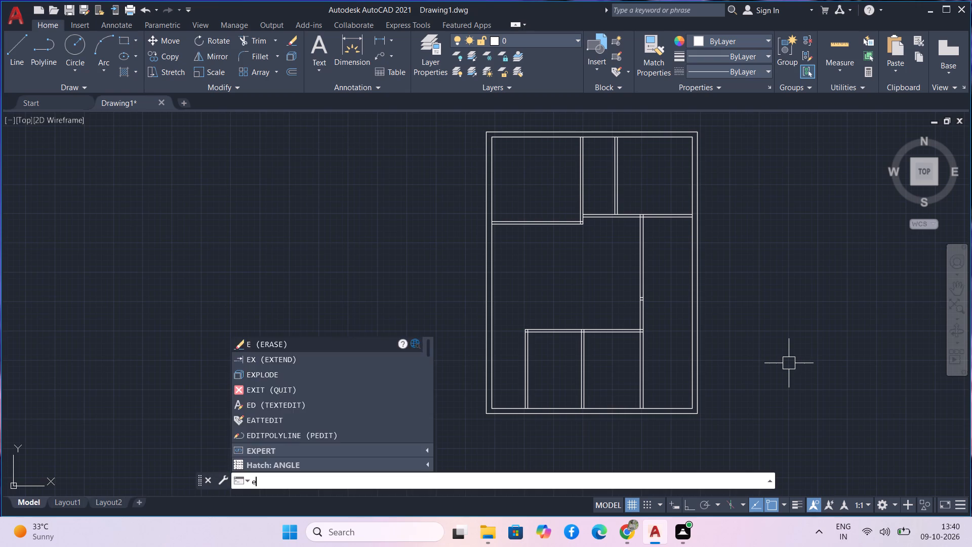
key("space")
scroll(515, 429, "up", 3)
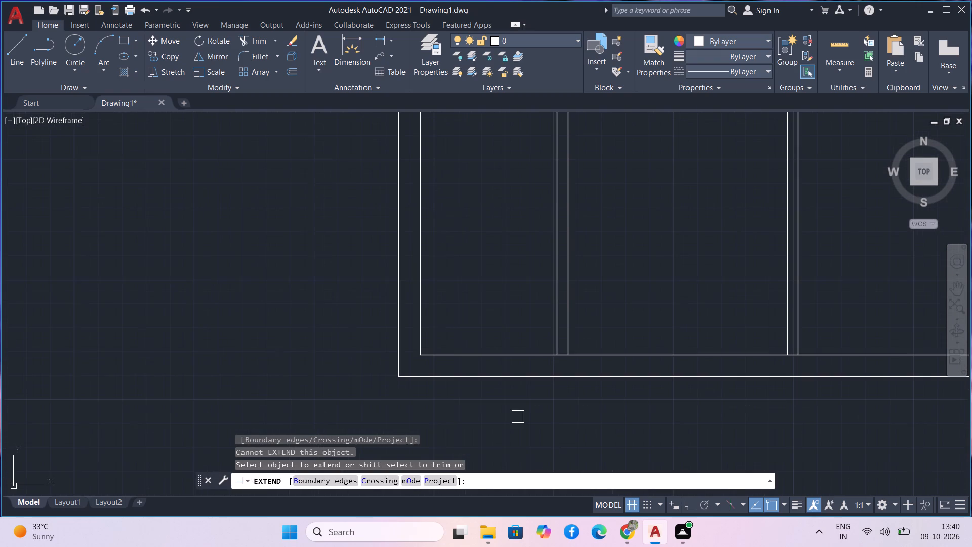
left_click(565, 336)
left_click(556, 343)
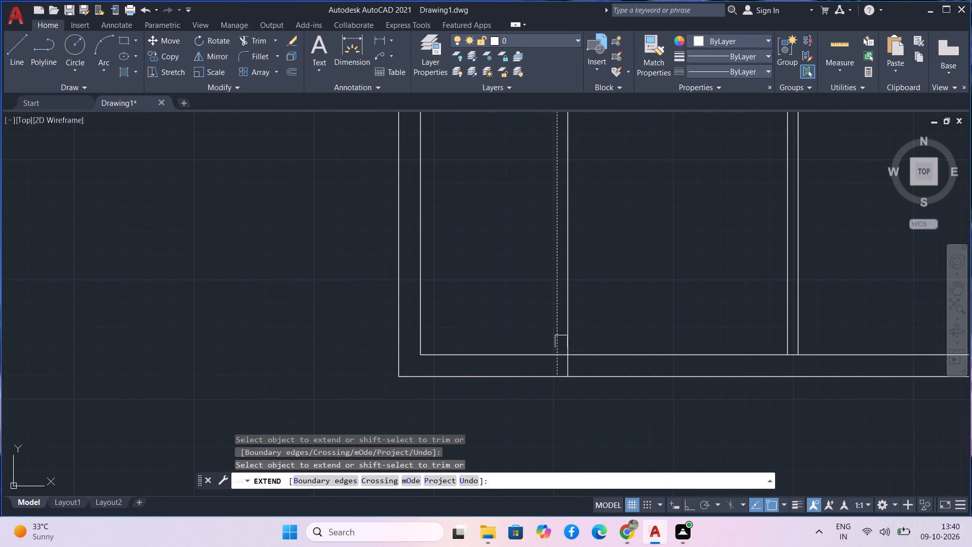
scroll(571, 294, "down", 3)
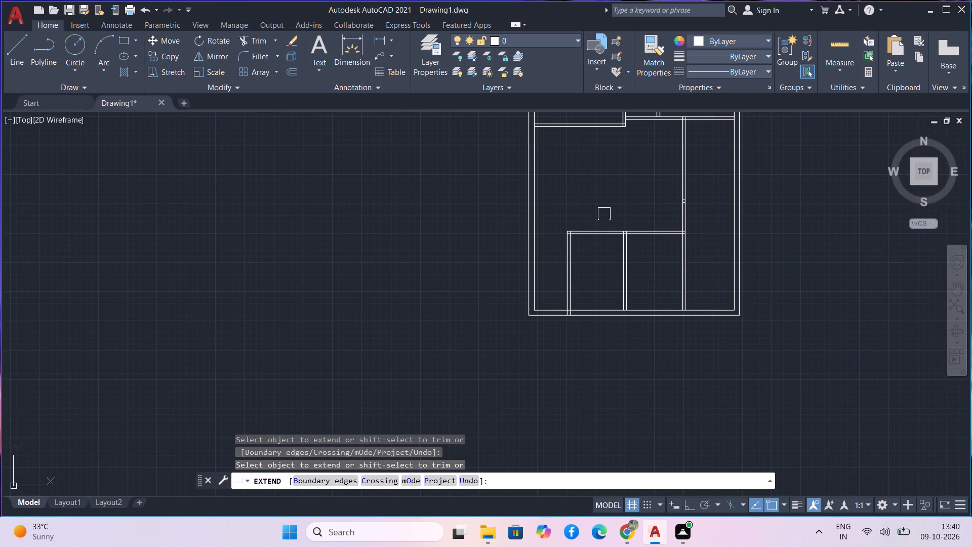
Extend both lines of the short vertical partition between the two upper-right rooms to the lower face of the horizontal partition.
middle_click_drag(632, 184, 532, 326)
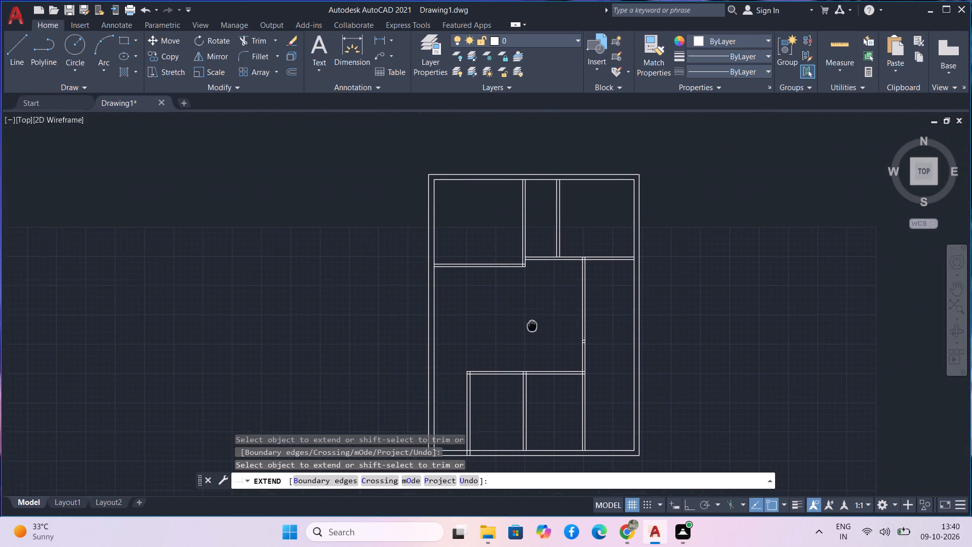
middle_click_drag(532, 326, 532, 330)
scroll(552, 248, "up", 2)
left_click(559, 255)
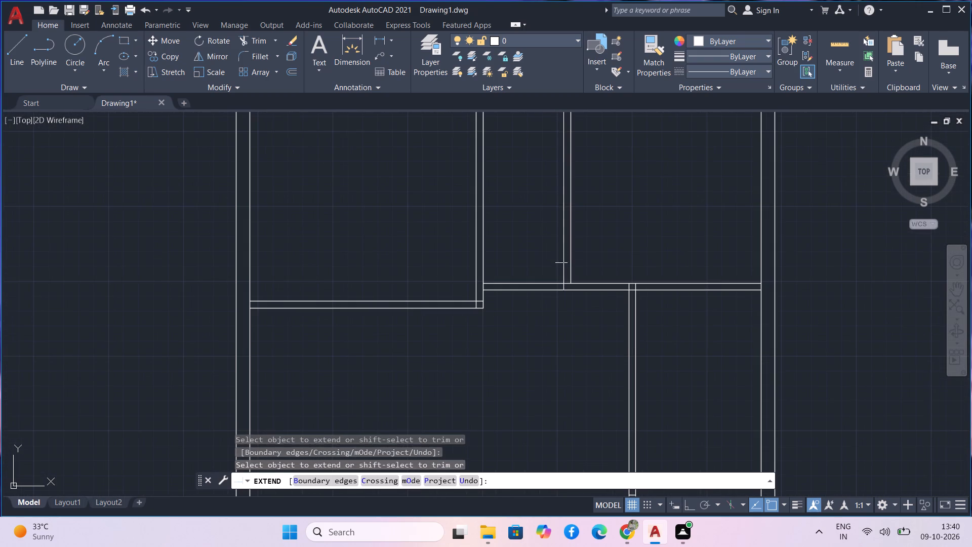
left_click(576, 264)
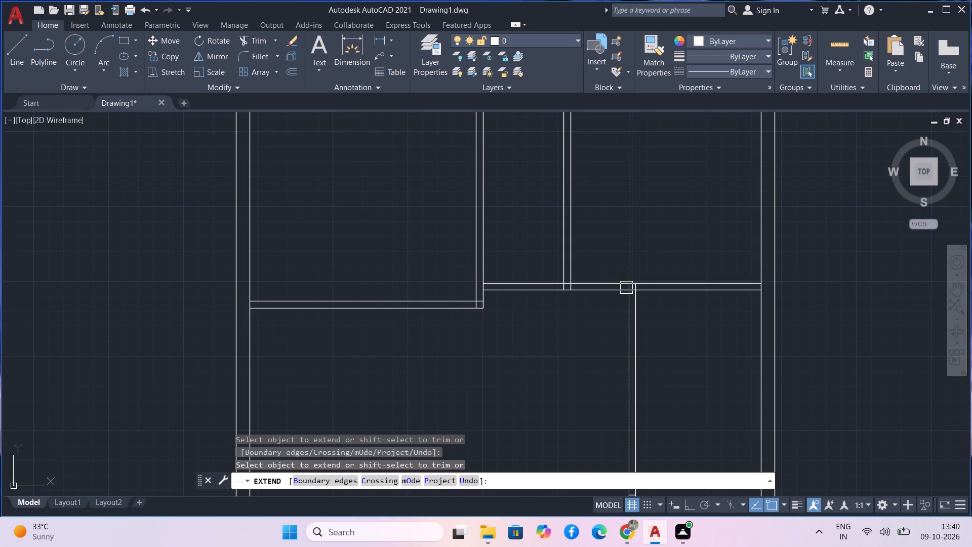
Extend both lines of the long vertical partition beside the right-hand strip up to the outer face of the top wall.
left_click(626, 288)
left_click(636, 292)
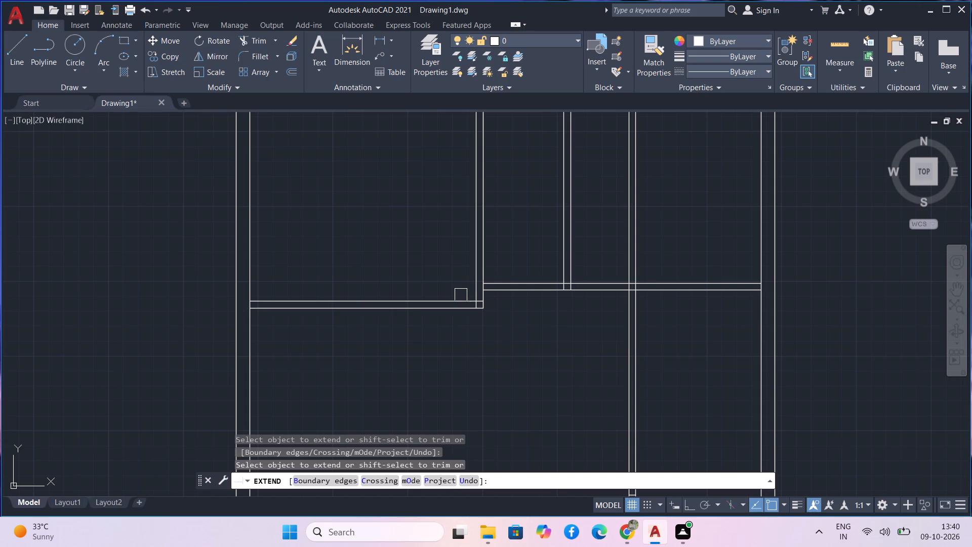
Extend both lines of the upper-right horizontal partition to the far face of the upper-left room's vertical partition.
left_click(498, 293)
left_click(509, 280)
scroll(510, 290, "down", 1)
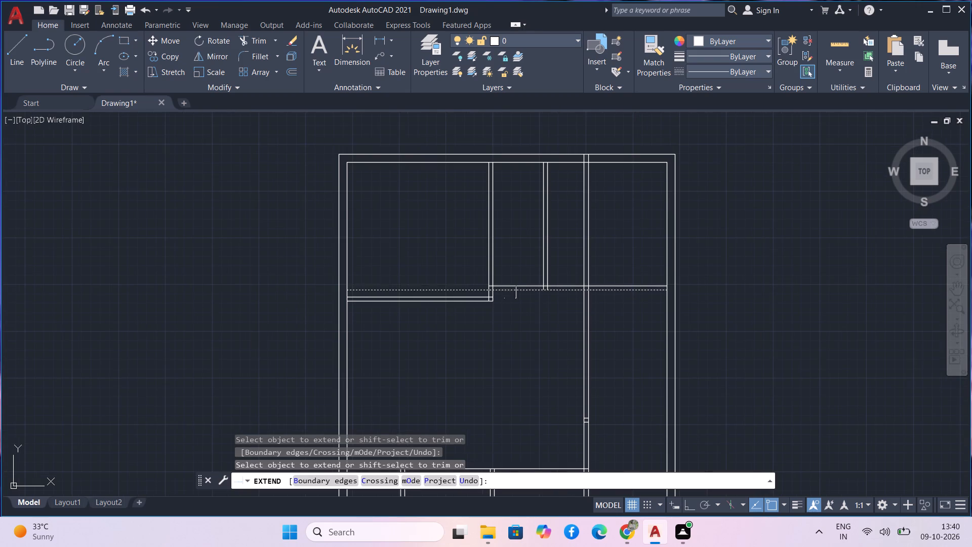
key("Escape")
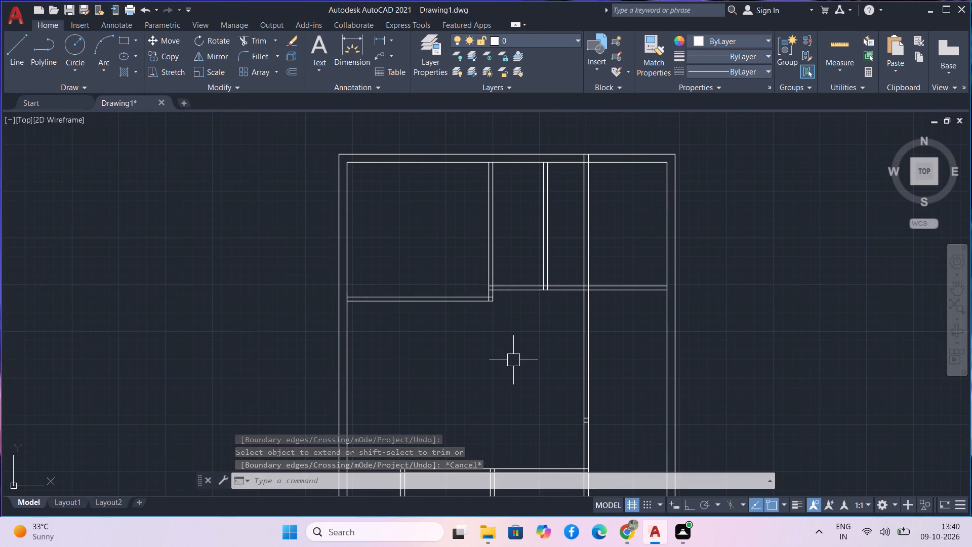
Move both lines of the horizontal partition below the upper-left room straight down to enlarge the room.
scroll(511, 311, "up", 2)
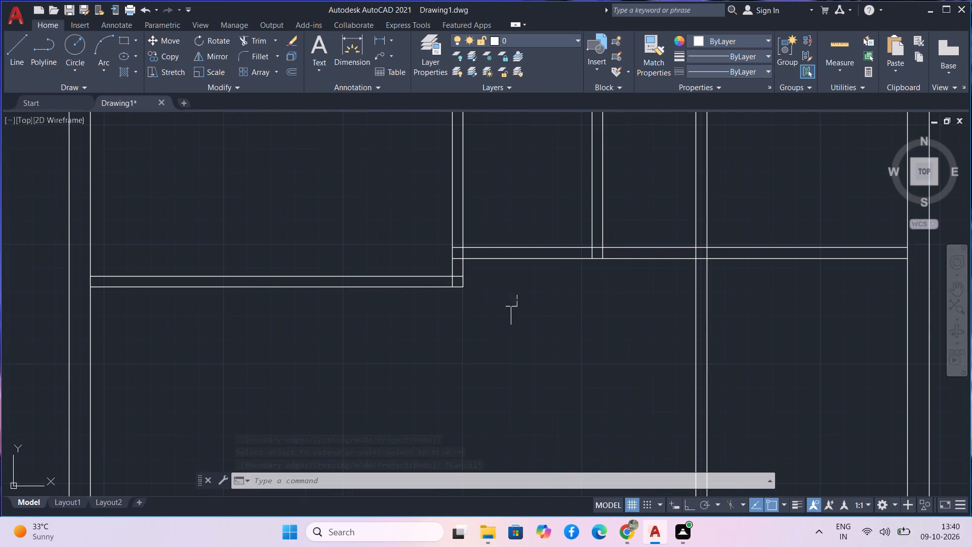
middle_click_drag(510, 291, 498, 347)
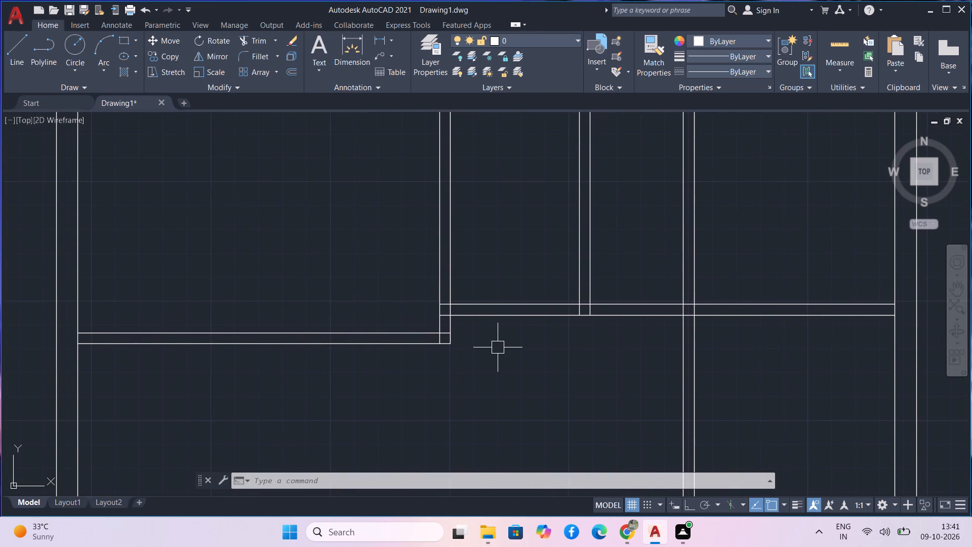
scroll(498, 347, "down", 1)
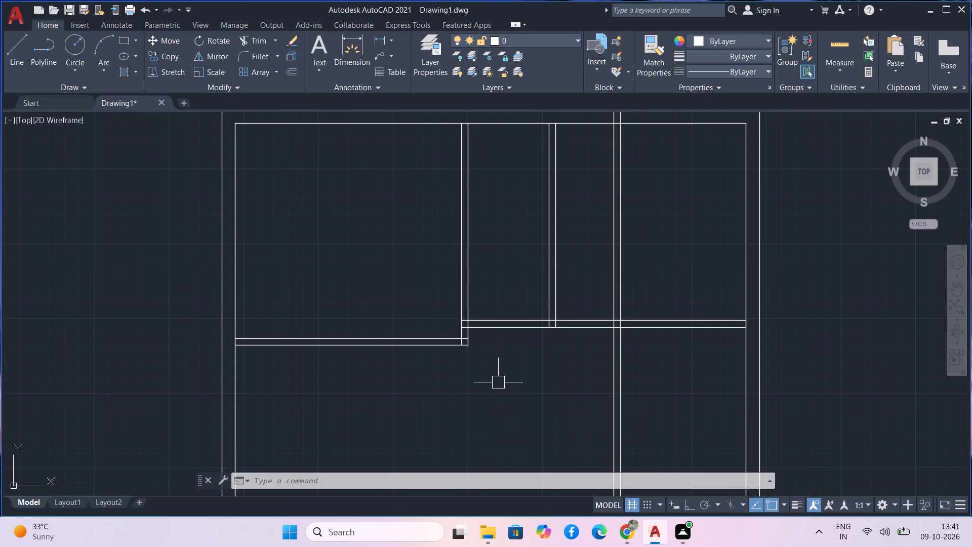
left_click_drag(418, 378, 416, 374)
left_click(400, 301)
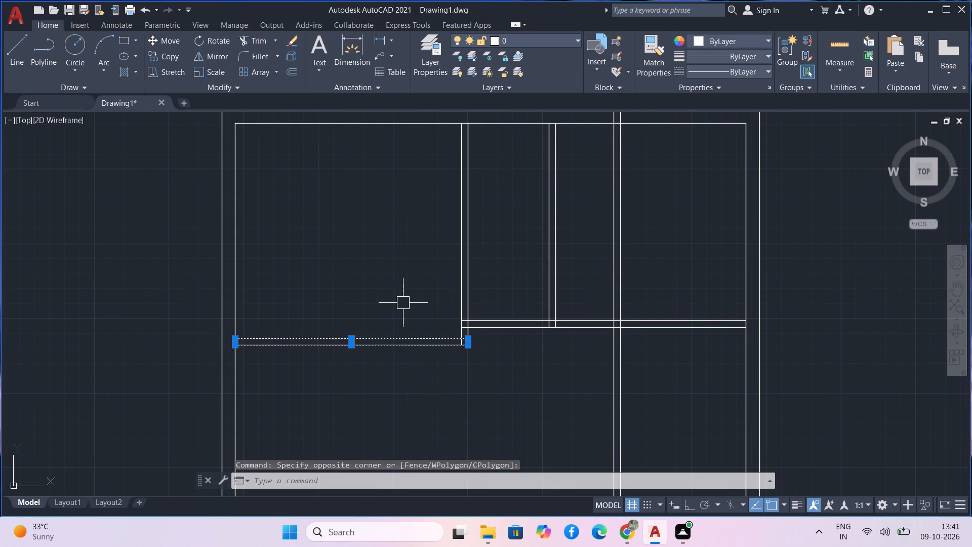
type("m")
key("space")
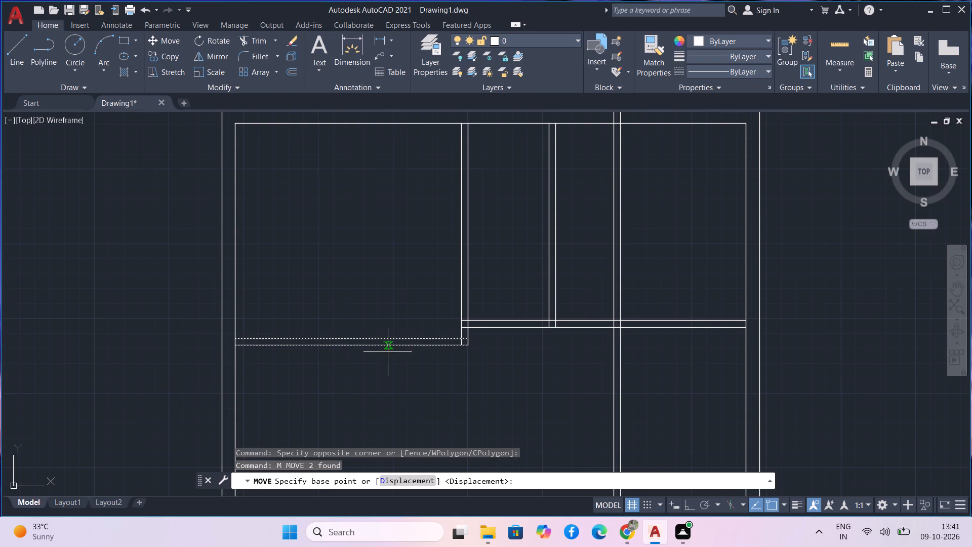
scroll(388, 351, "up", 1)
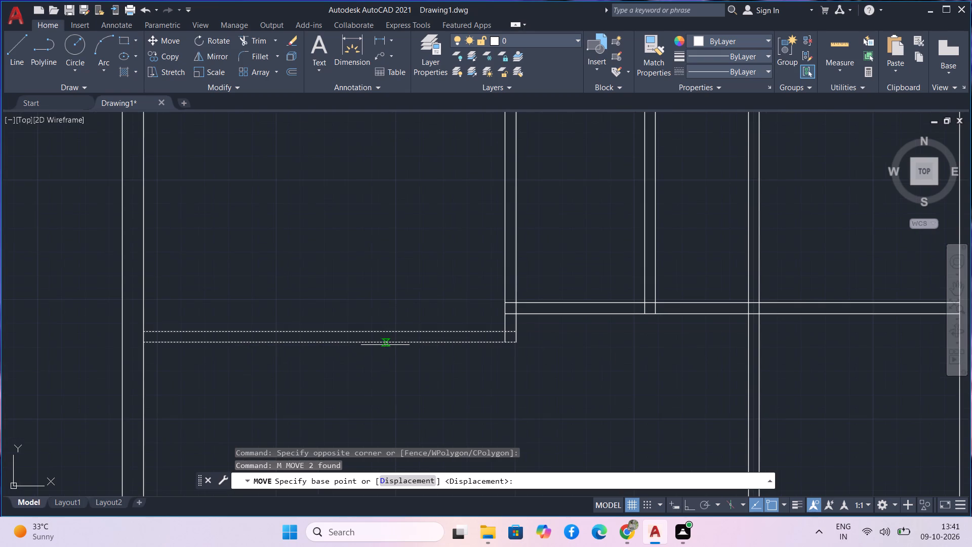
left_click(385, 344)
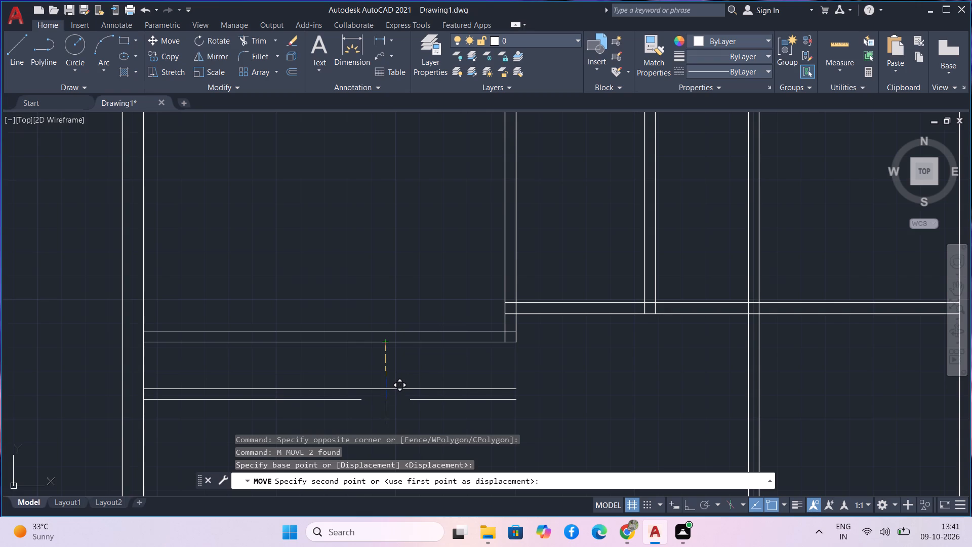
left_click(386, 400)
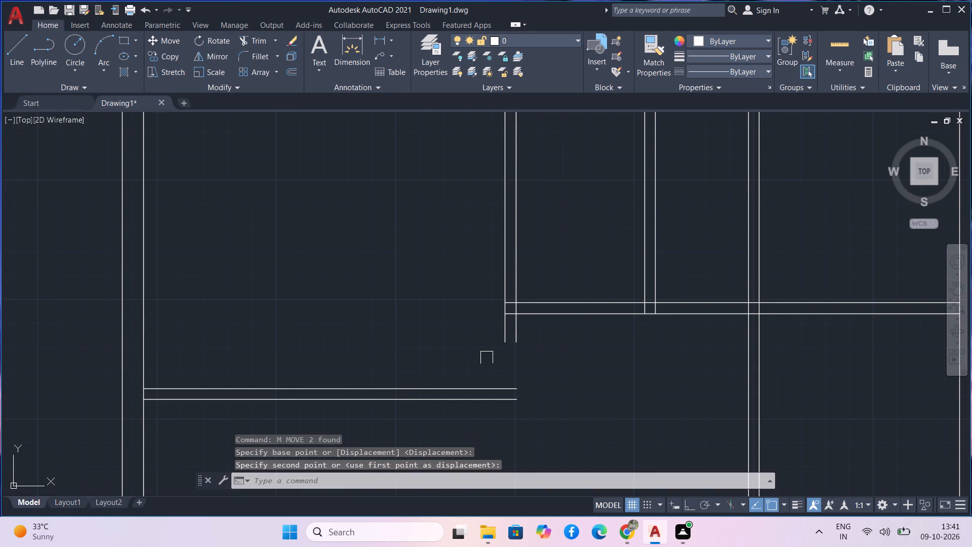
Extend both lines of the upper-left room's vertical partition down to the lower face of its horizontal partition.
type("ex")
key("space")
left_click(502, 317)
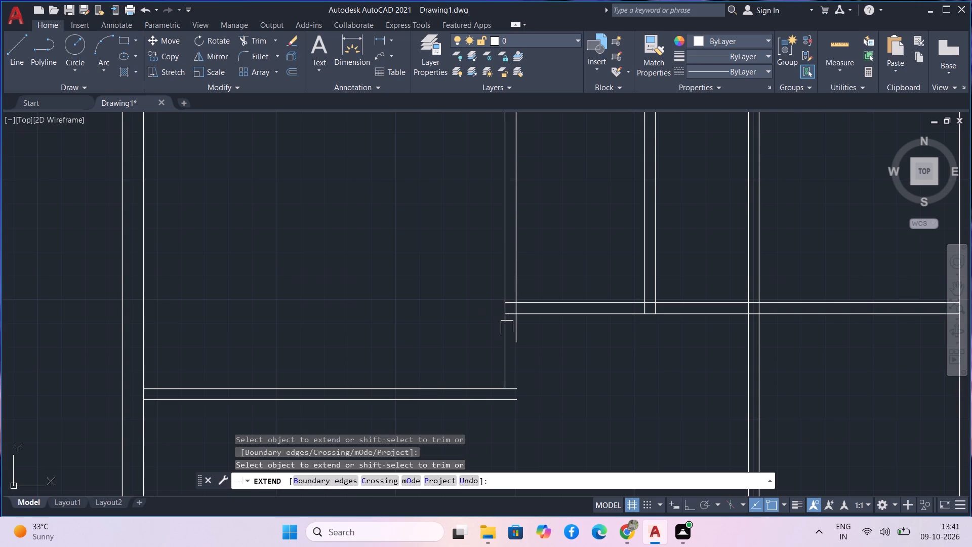
left_click(515, 334)
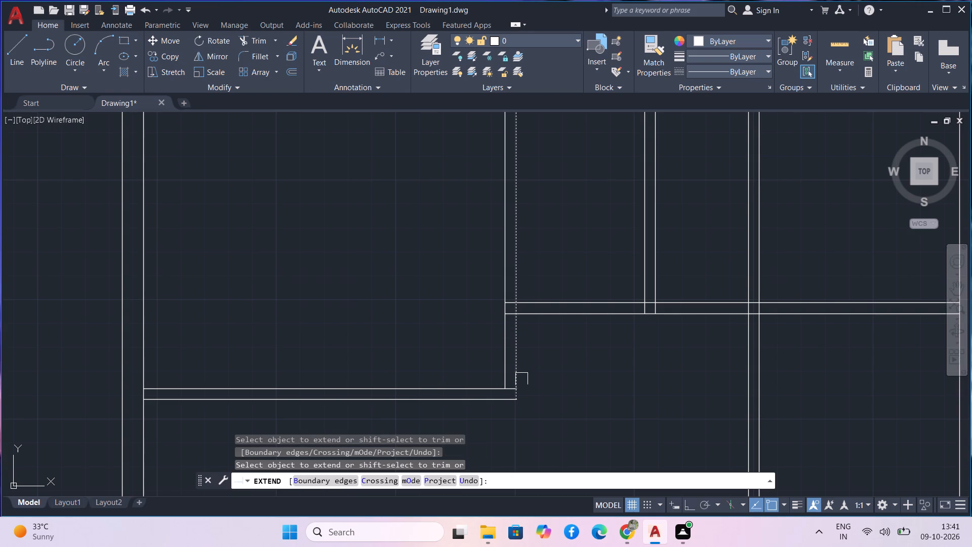
left_click(518, 374)
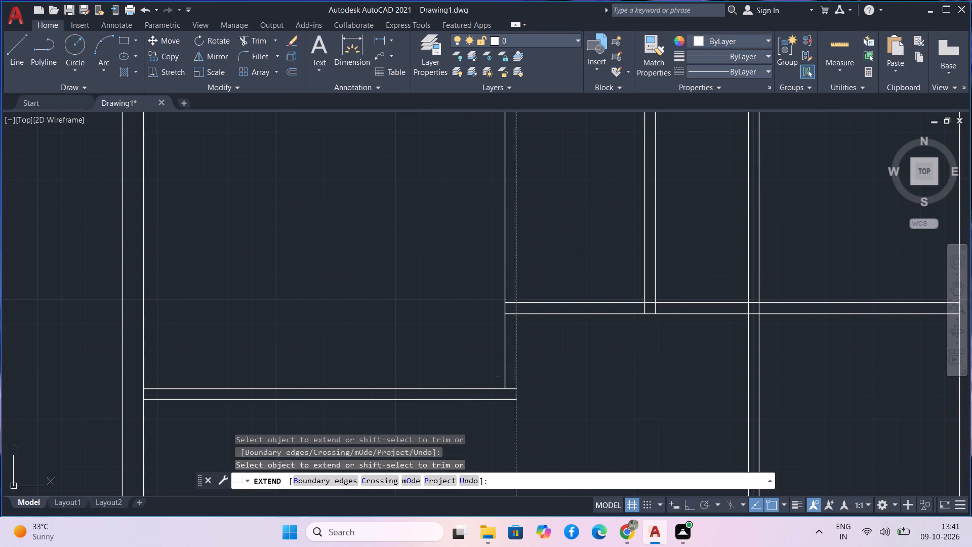
left_click(502, 370)
key("Escape")
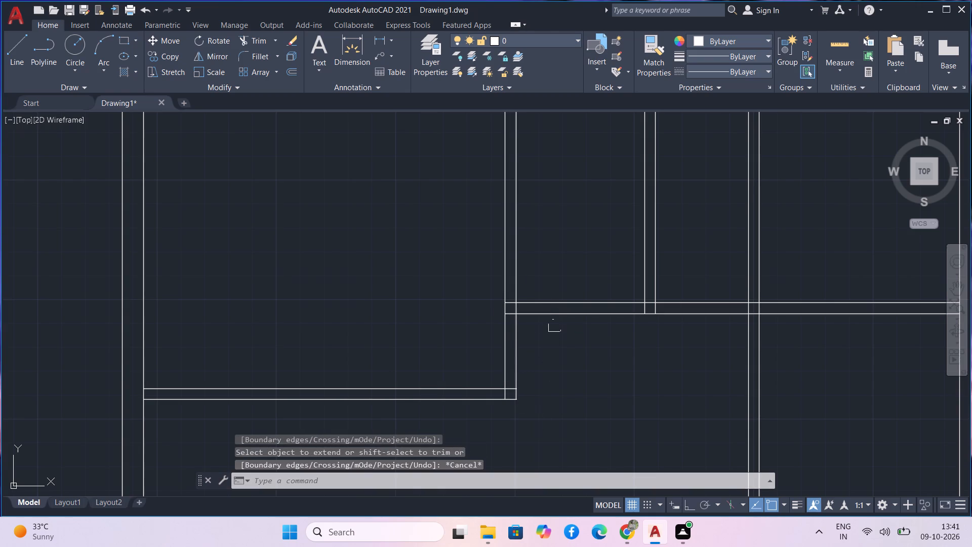
Extend the lower line of the upper-left room's horizontal partition to the inner face of the left outer wall.
scroll(507, 308, "up", 3)
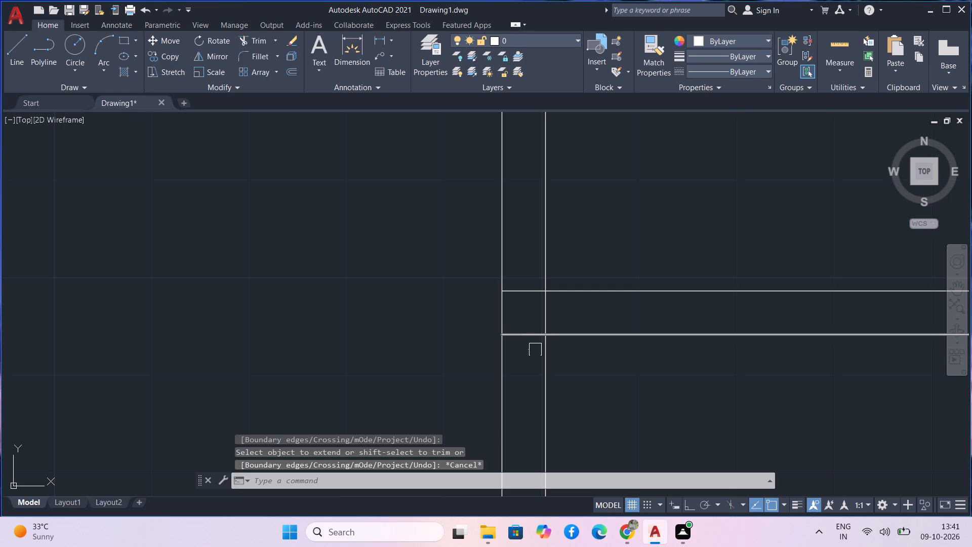
scroll(555, 370, "down", 2)
scroll(591, 397, "down", 3)
middle_click_drag(602, 414, 564, 324)
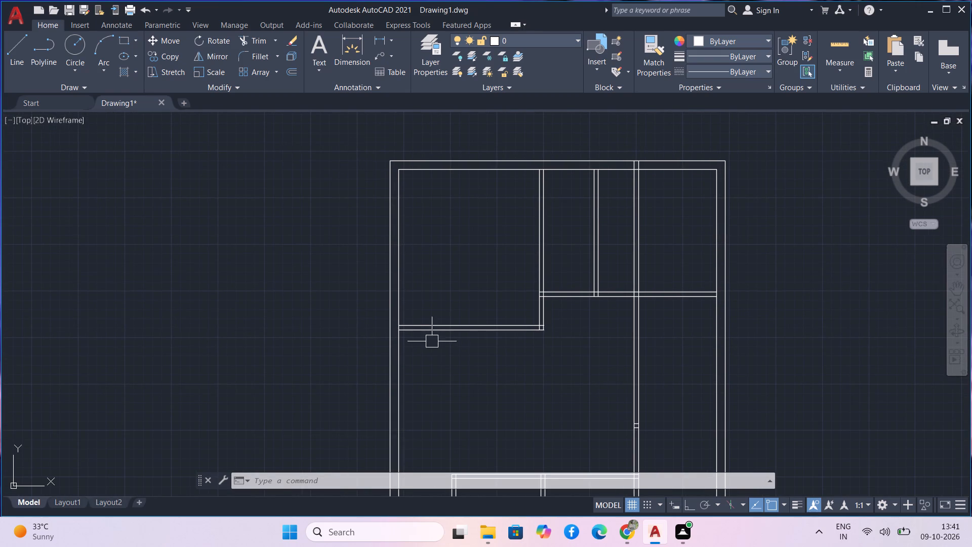
scroll(402, 339, "up", 7)
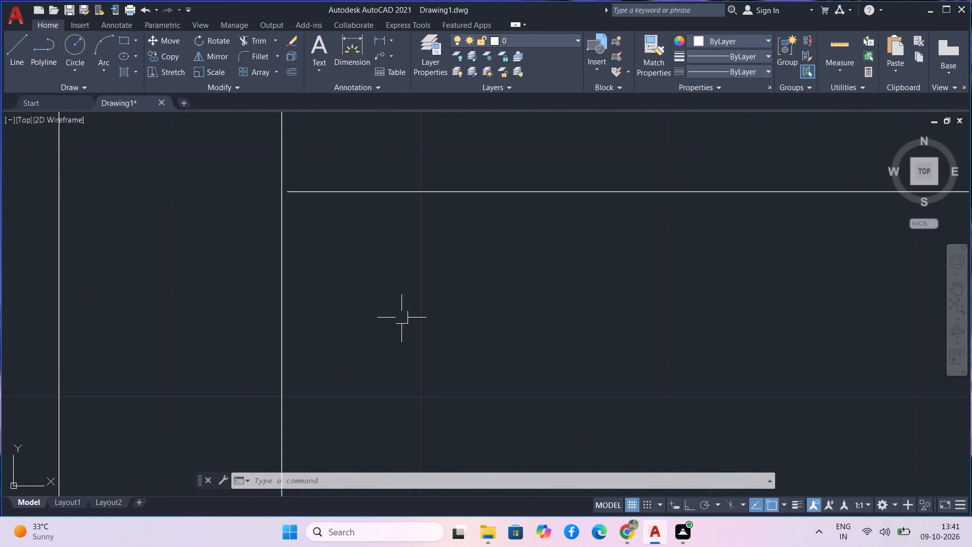
type("ex")
key("space")
left_click(369, 198)
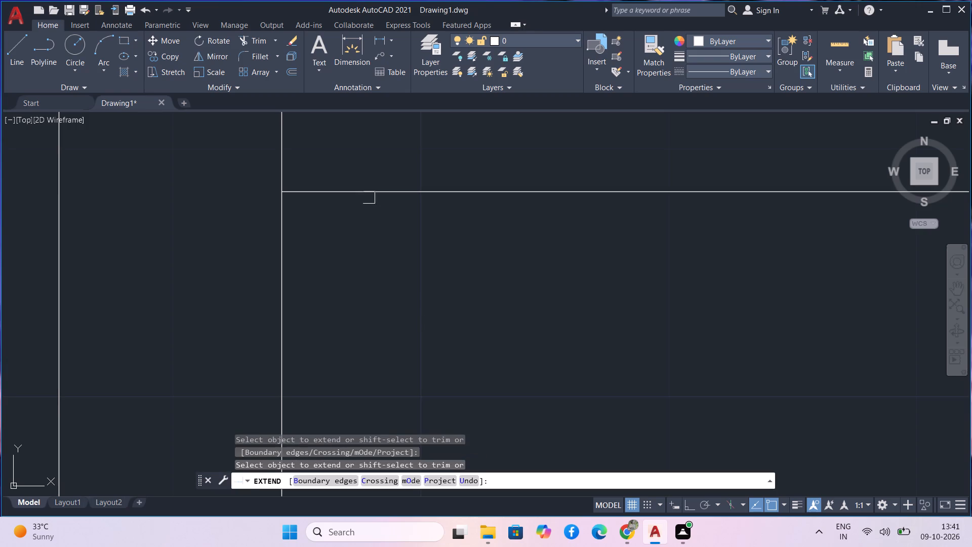
scroll(378, 275, "down", 3)
scroll(372, 249, "up", 1)
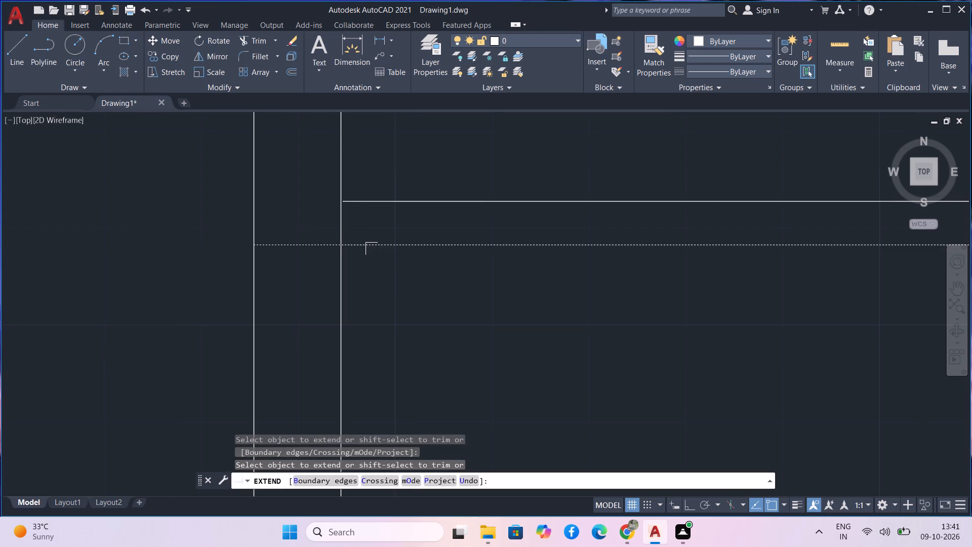
scroll(372, 249, "up", 6)
scroll(370, 239, "down", 2)
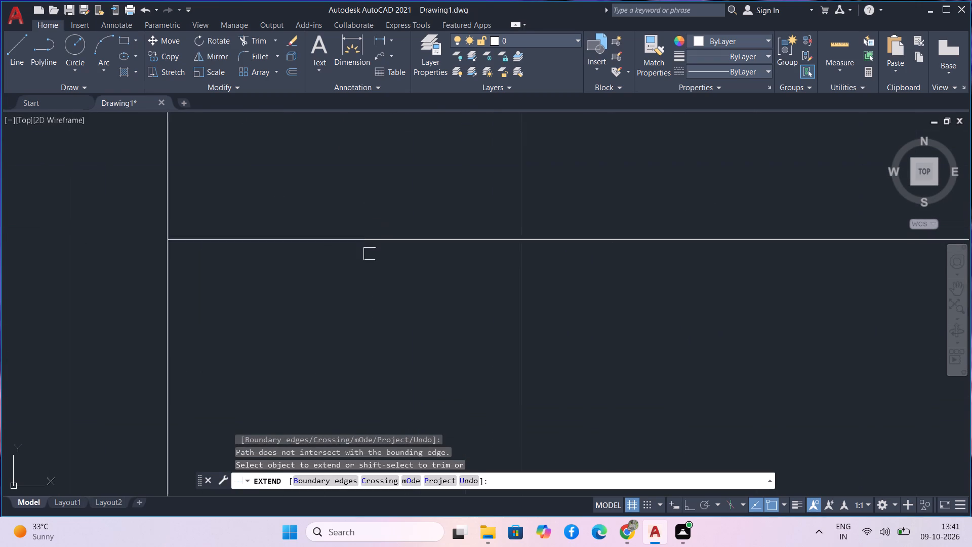
scroll(371, 259, "down", 4)
key("Escape")
scroll(492, 307, "down", 2)
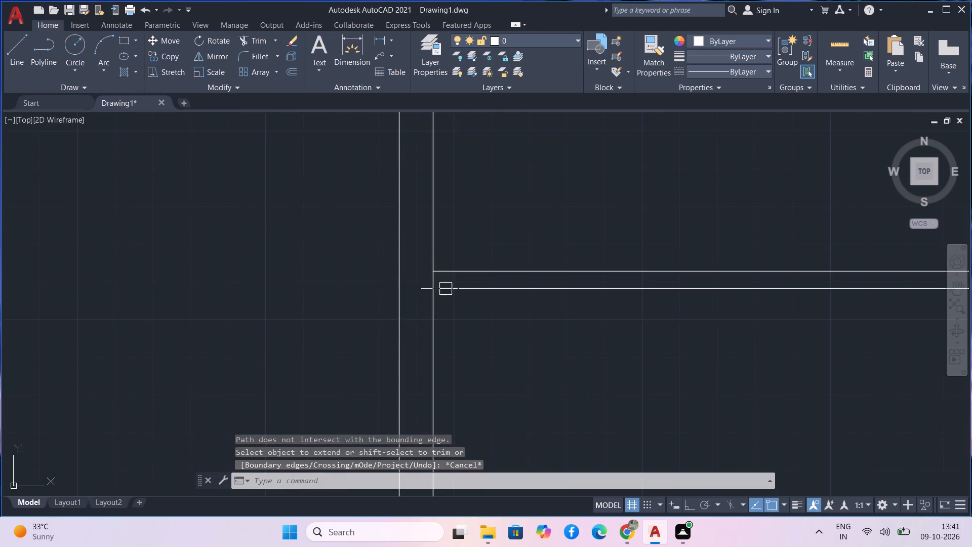
Offset the lower line of the upper-right horizontal partition 7' downward.
scroll(443, 292, "down", 1)
scroll(677, 362, "down", 1)
middle_click_drag(664, 358, 357, 242)
scroll(325, 235, "down", 2)
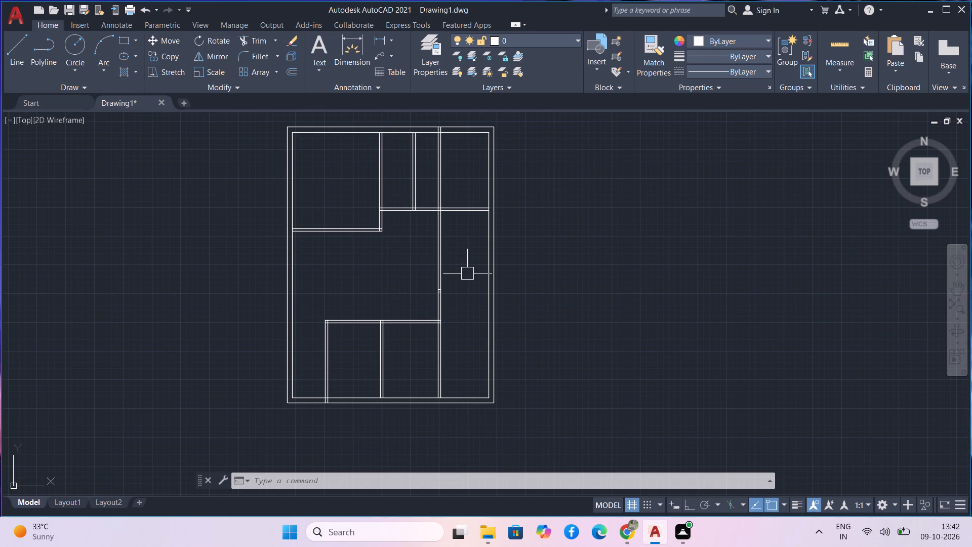
type("o")
key("space")
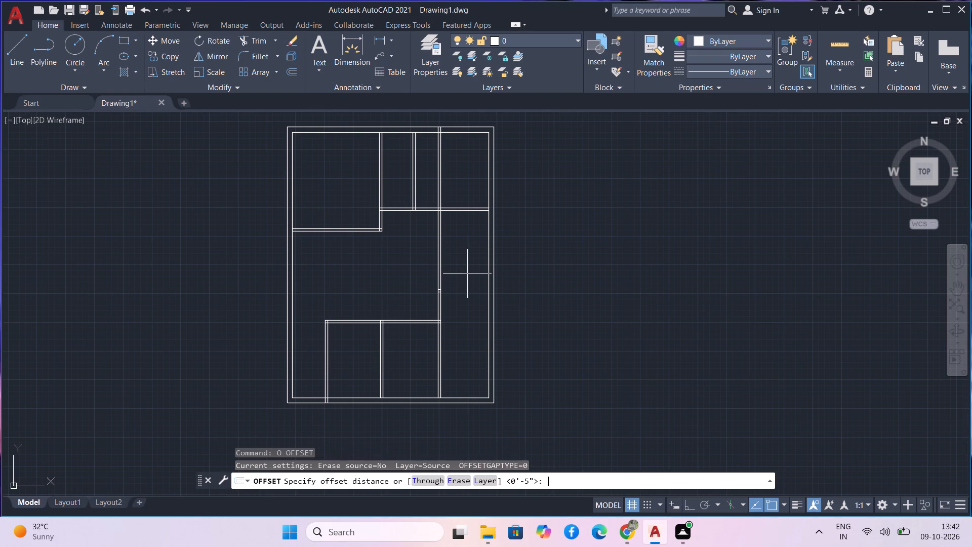
key("7")
key("apostrophe")
key("Return")
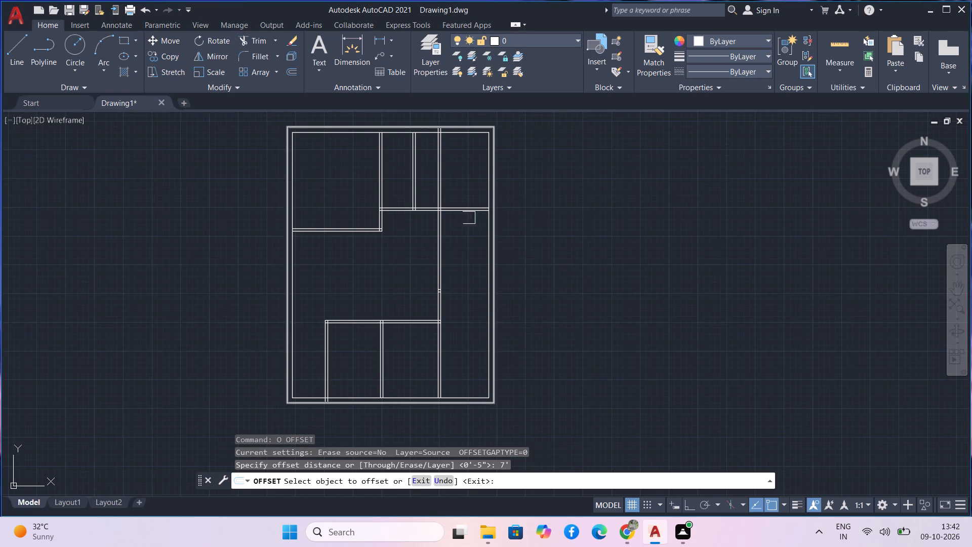
left_click(459, 215)
left_click(461, 255)
key("Escape")
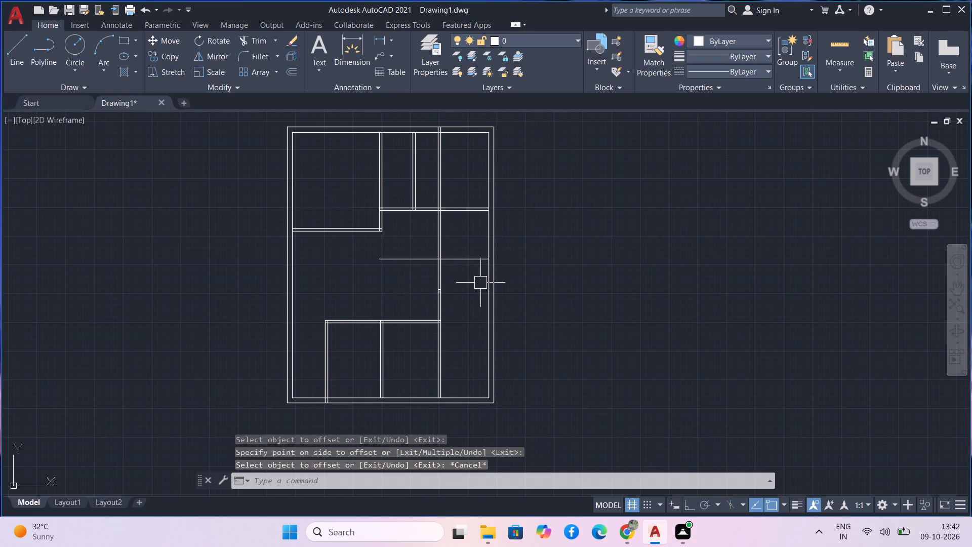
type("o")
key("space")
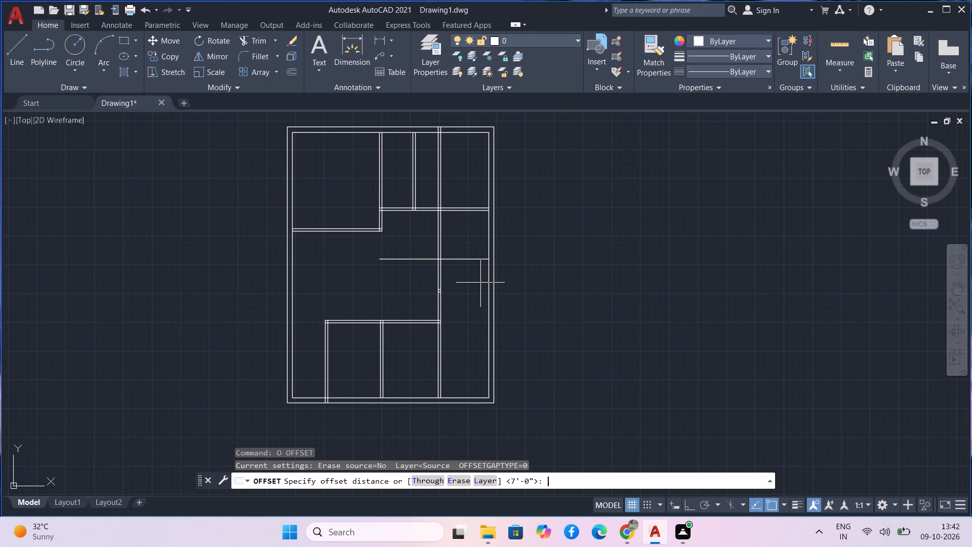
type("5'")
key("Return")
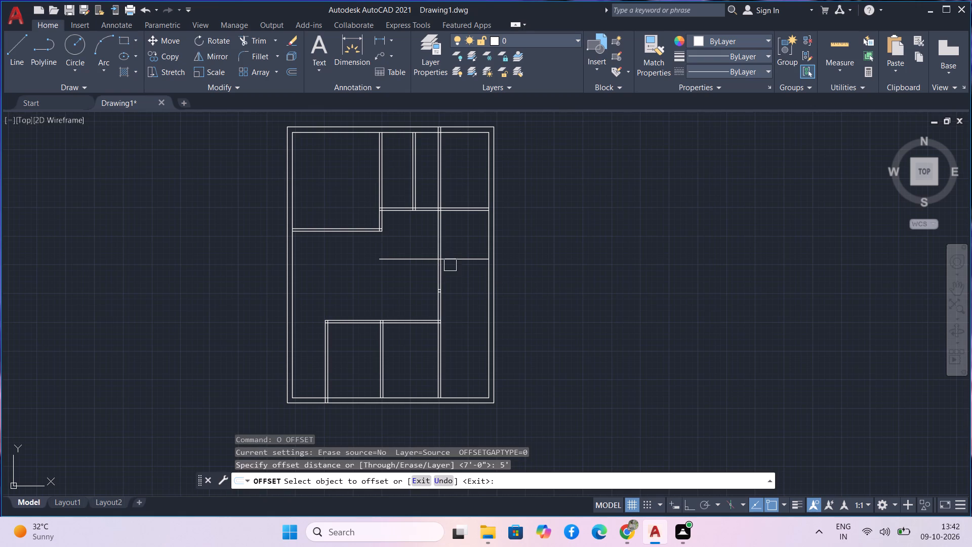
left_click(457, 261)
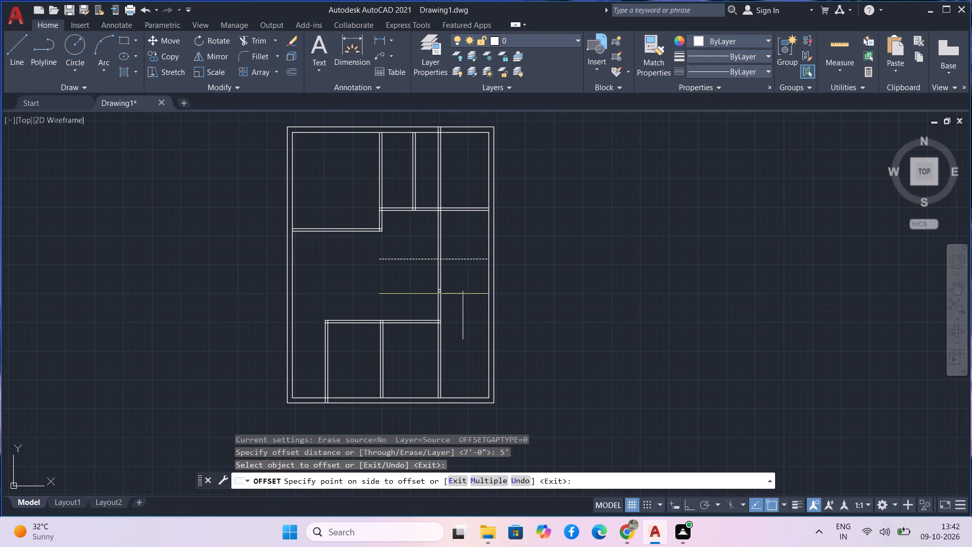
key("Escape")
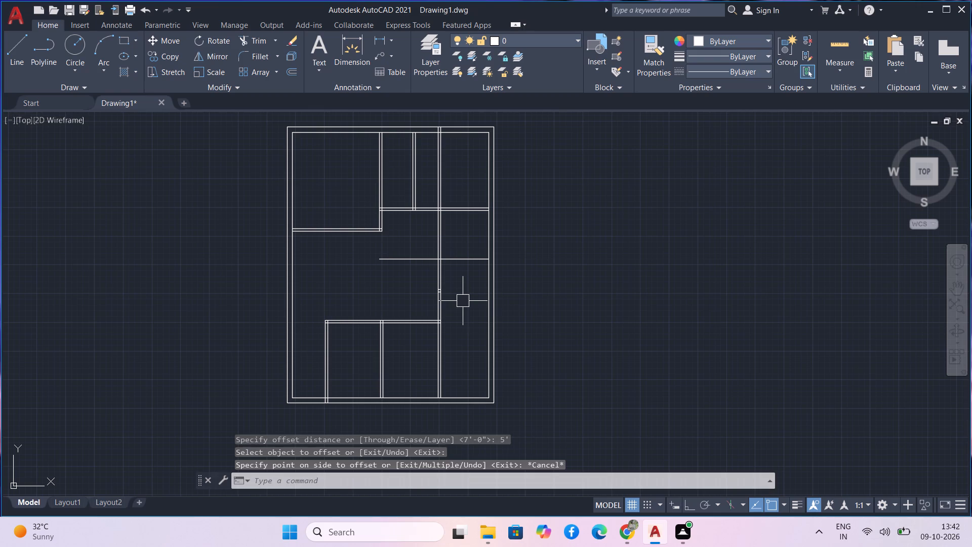
Offset the single horizontal line below the upper-right partition 7' downward.
type("o")
key("space")
key("7")
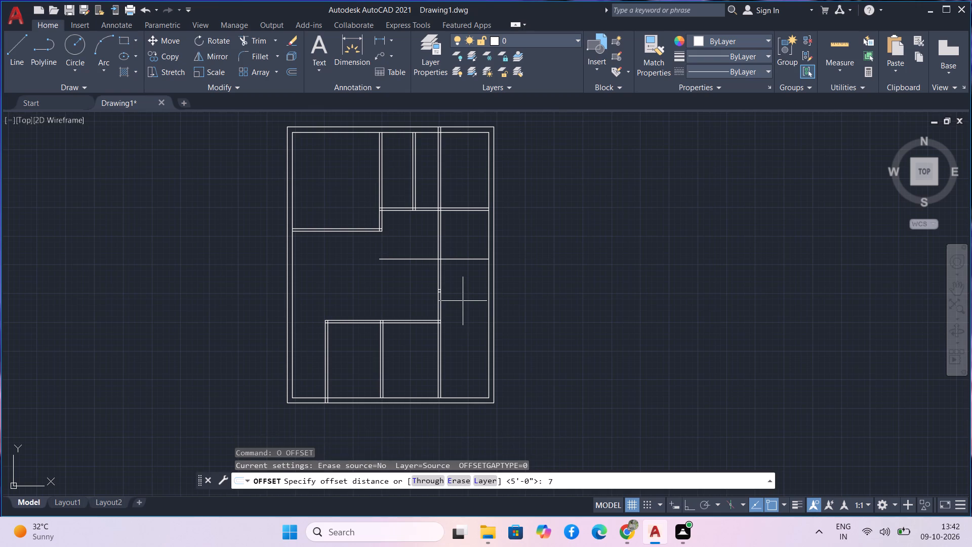
key("apostrophe")
key("Return")
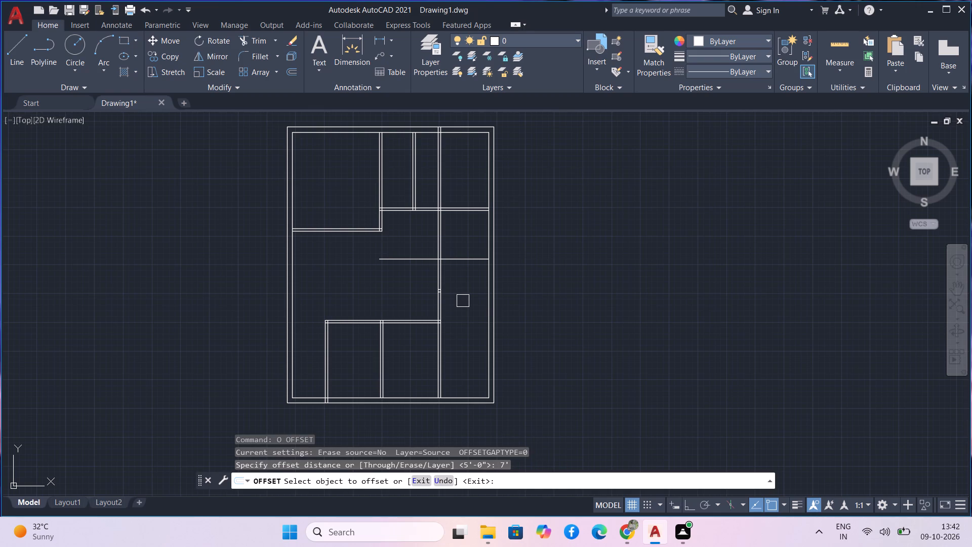
left_click(456, 261)
left_click(466, 290)
key("Escape")
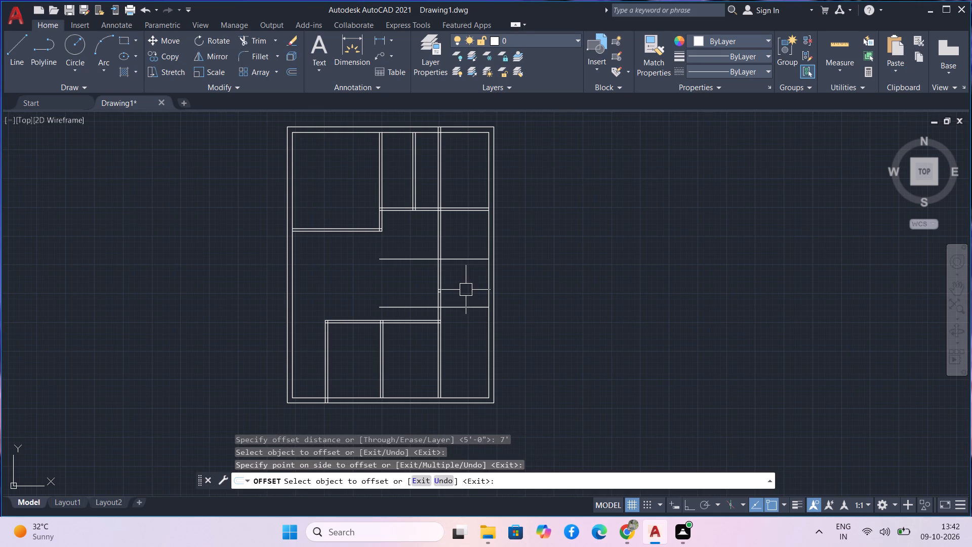
Trim the two single horizontal lines back to the left line of the long right-hand vertical partition.
type("tr")
key("space")
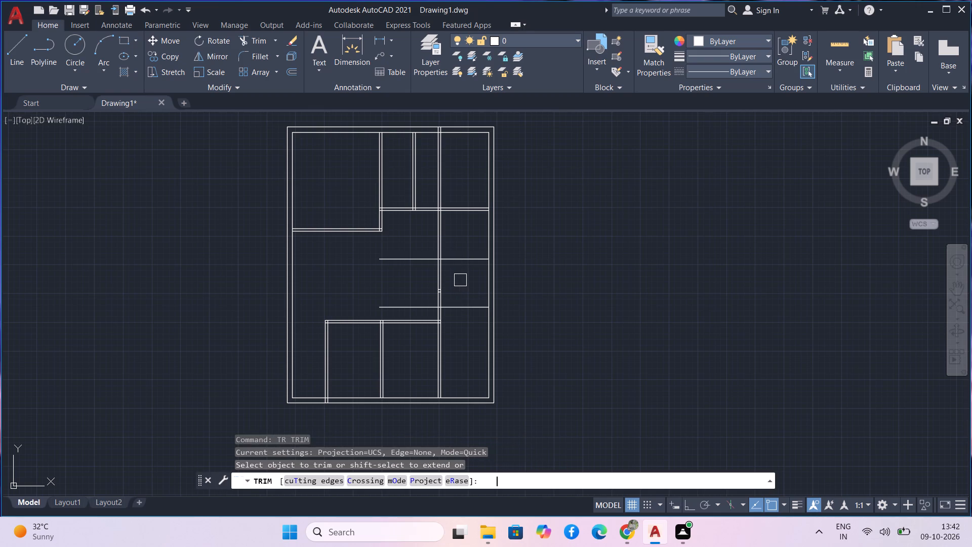
left_click(406, 257)
left_click(411, 303)
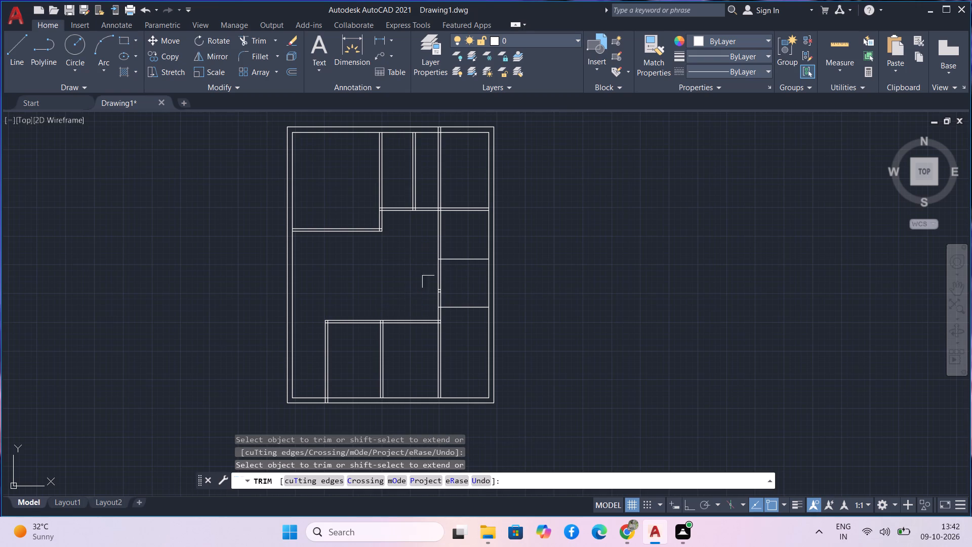
Trim away the two short cross lines inside the long right-hand vertical partition, keeping both partition lines intact.
scroll(432, 292, "up", 5)
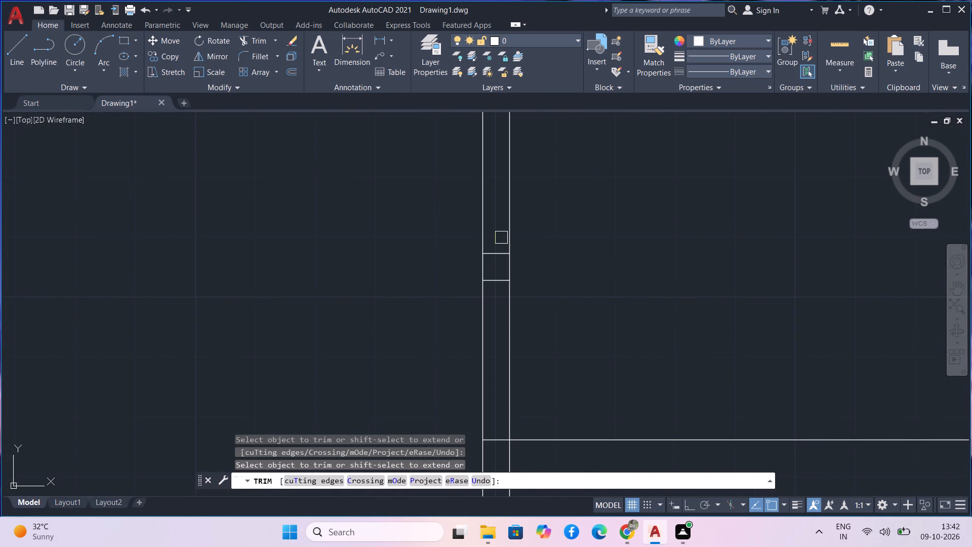
left_click_drag(501, 231, 512, 309)
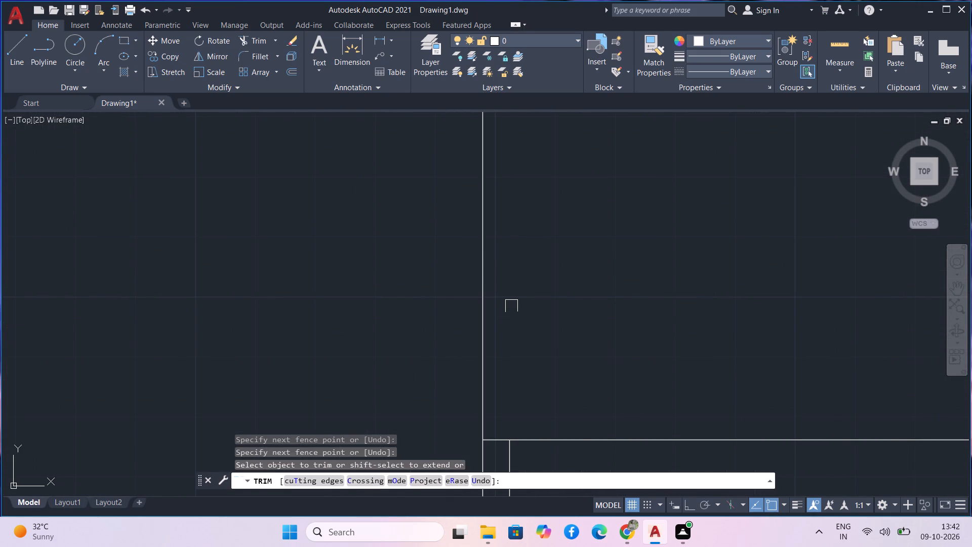
key("ctrl+z")
scroll(443, 295, "up", 4)
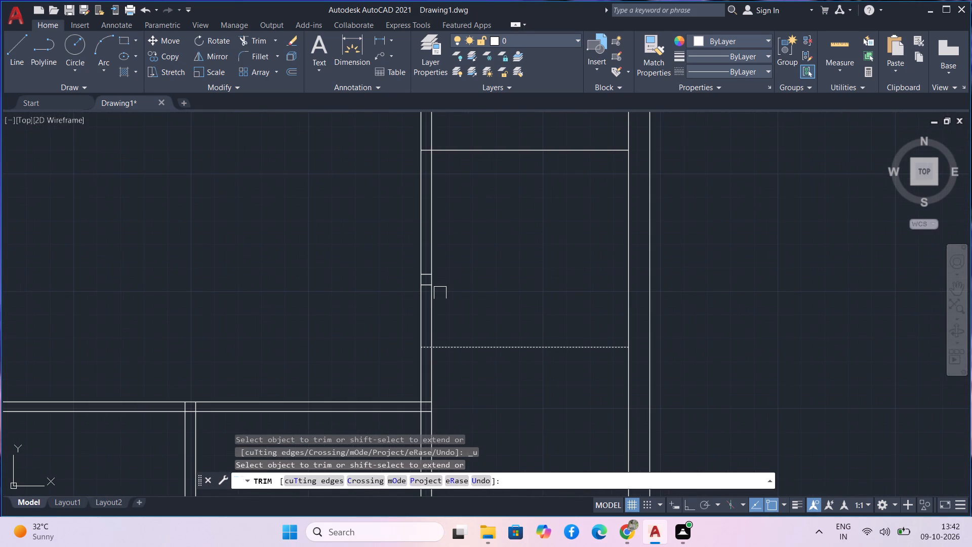
scroll(434, 287, "up", 4)
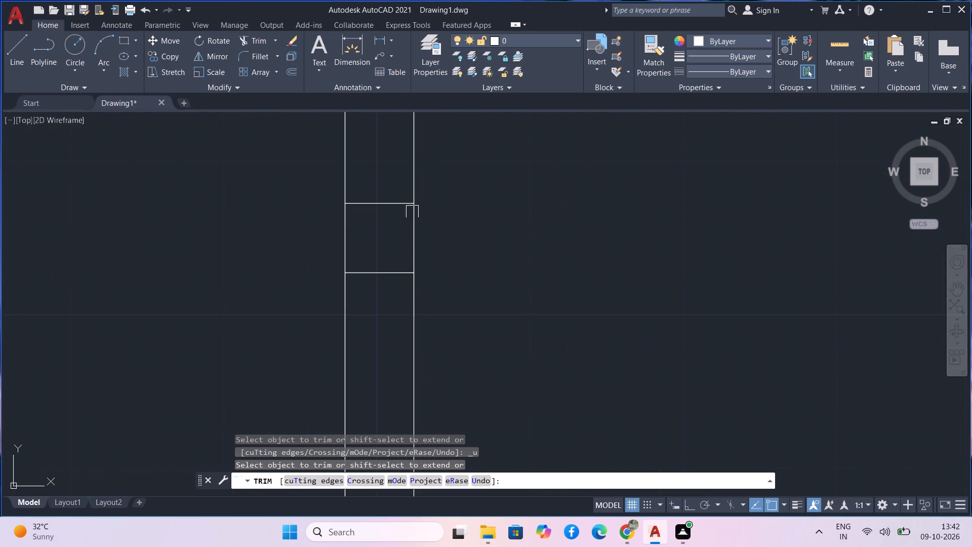
left_click_drag(375, 165, 383, 295)
key("Escape")
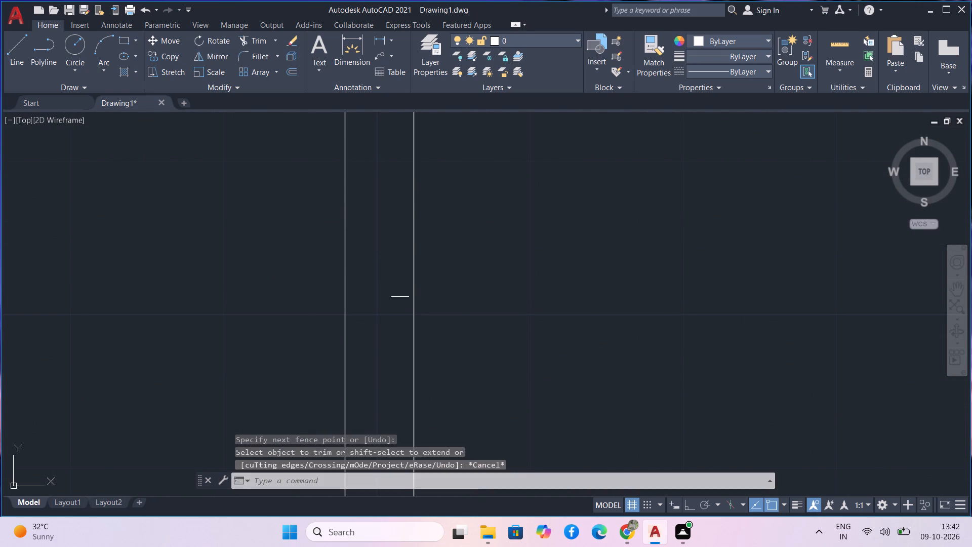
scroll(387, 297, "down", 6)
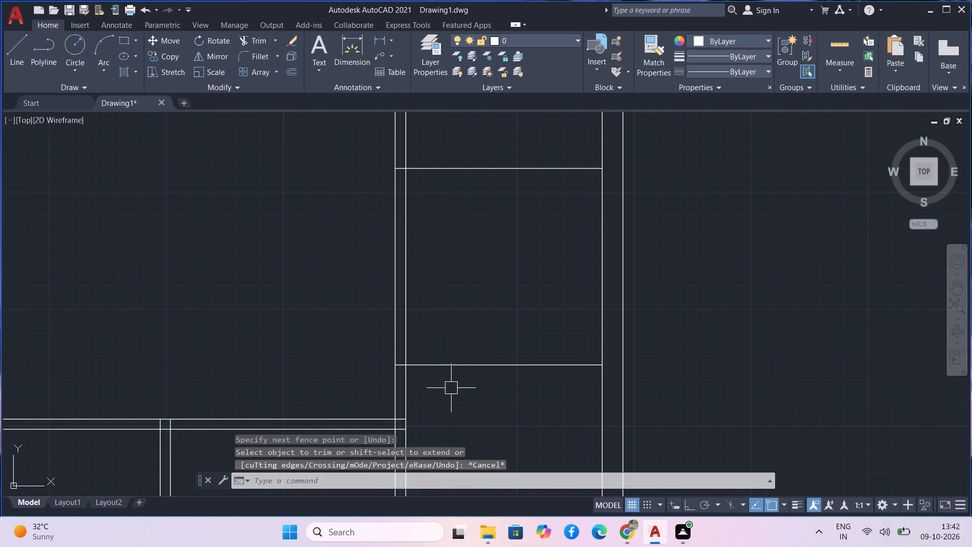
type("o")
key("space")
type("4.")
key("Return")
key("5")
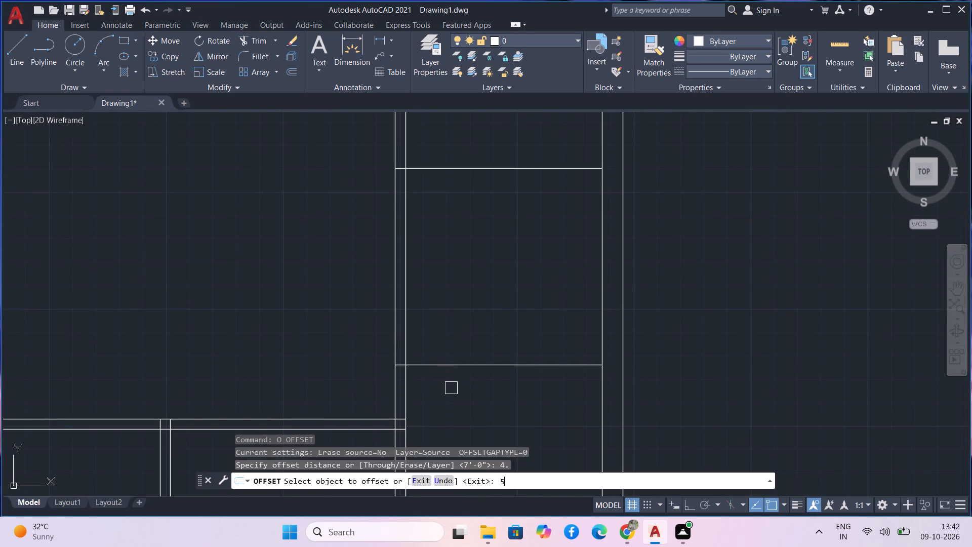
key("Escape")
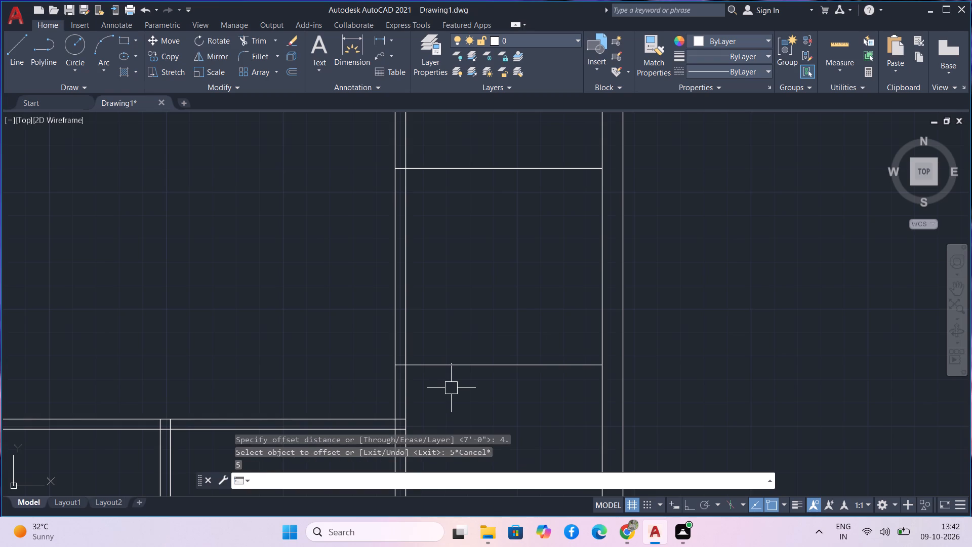
Offset both single horizontal lines of the right-hand rooms 4.5" downward to form partitions.
type("o 4")
type(".5")
key("Return")
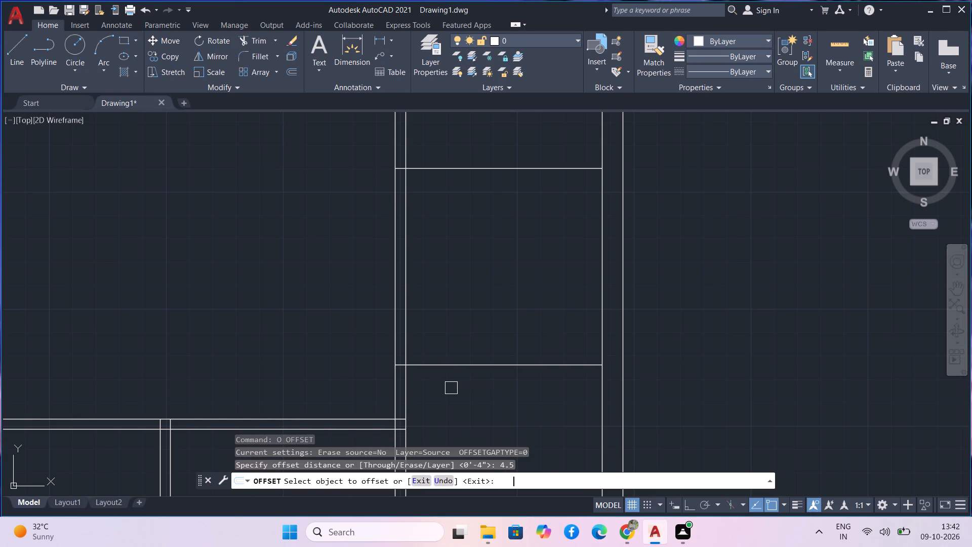
left_click(458, 366)
left_click(462, 396)
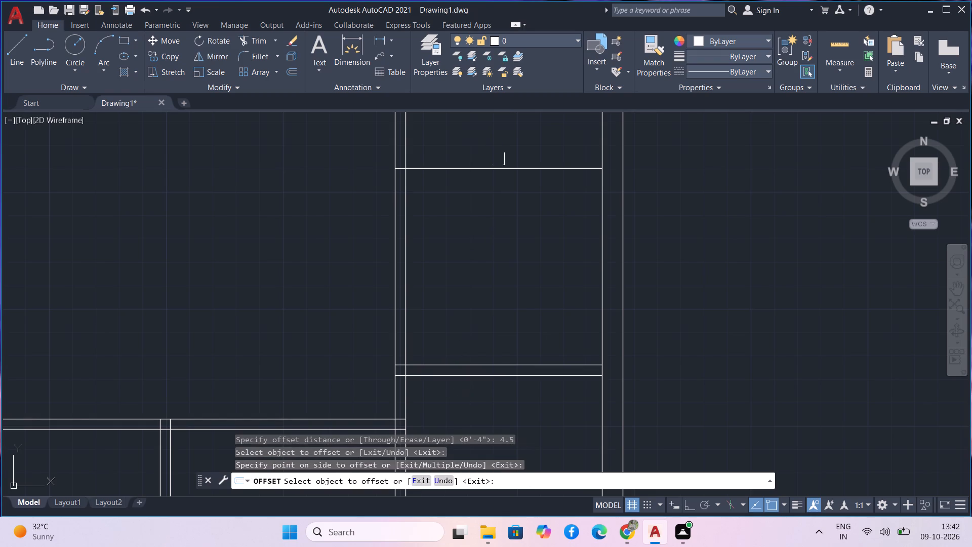
left_click(501, 166)
left_click(507, 202)
key("Escape")
Measure the depth and width of the right-hand room below the upper-right partition with quick measure.
scroll(507, 202, "down", 3)
middle_click_drag(511, 216, 536, 271)
scroll(507, 224, "up", 2)
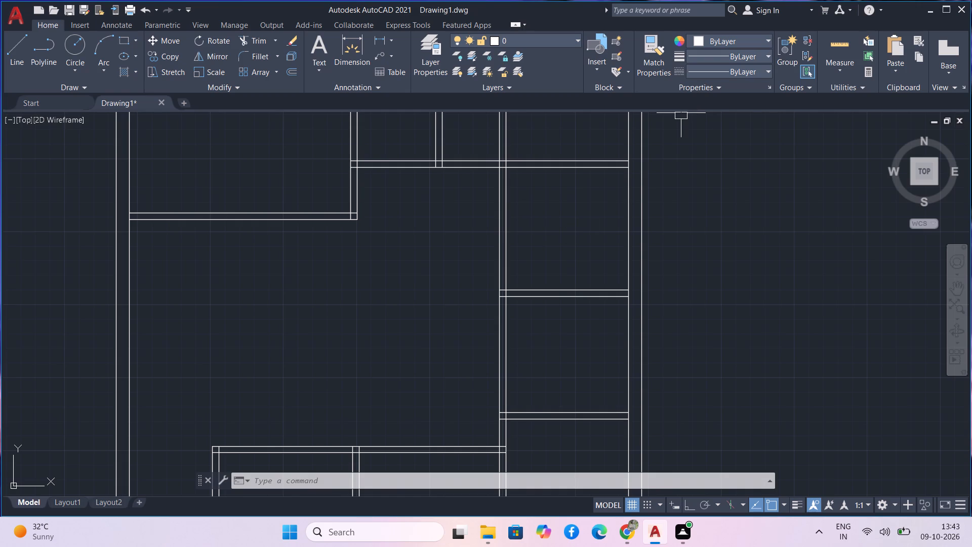
left_click(843, 51)
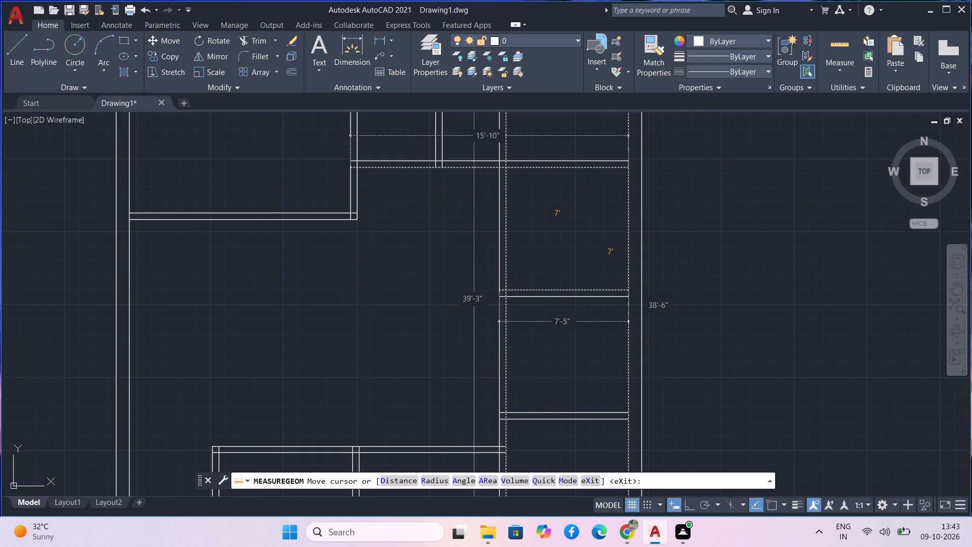
scroll(557, 225, "down", 1)
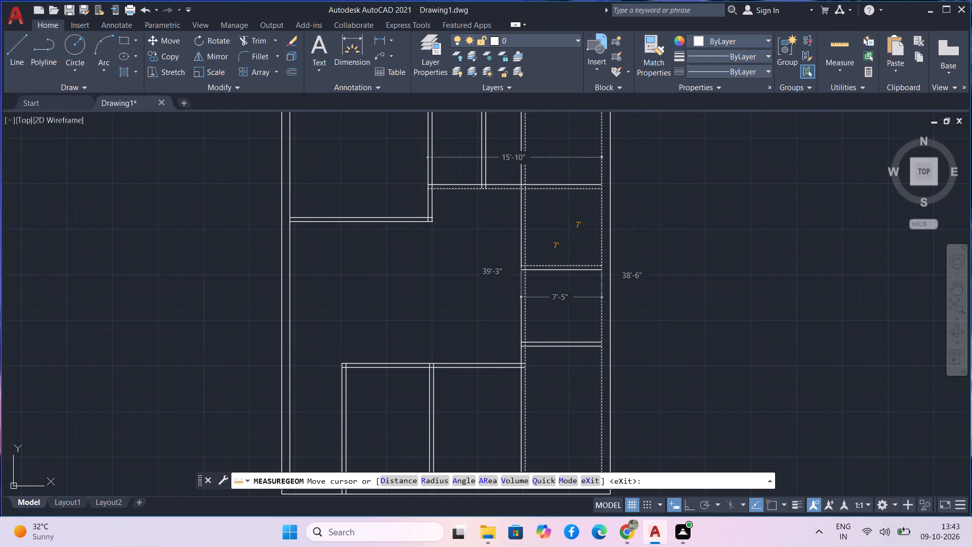
key("Escape")
key("Escape")
key("Escape")
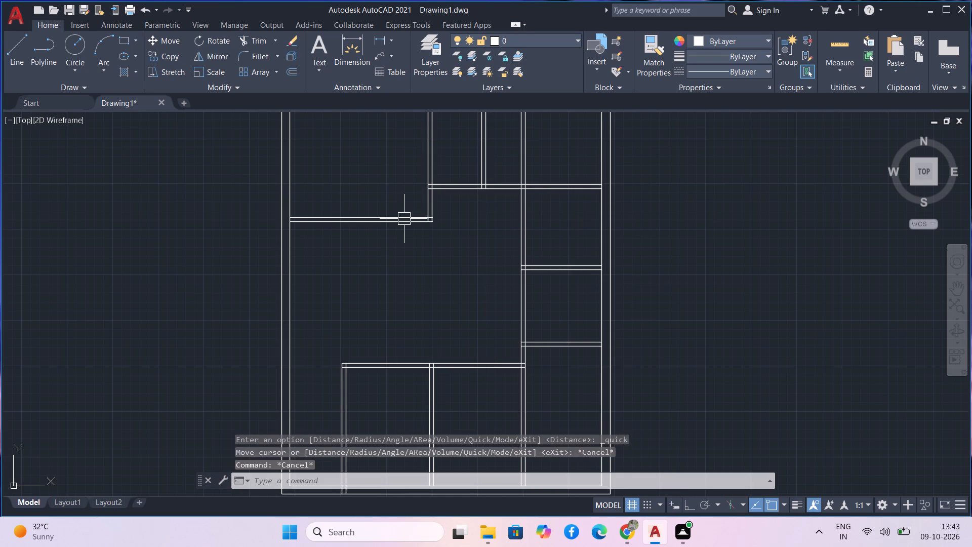
Offset the right line of the upper-left room's vertical partition 2" to the right, into the adjoining small room.
middle_click_drag(476, 207, 450, 297)
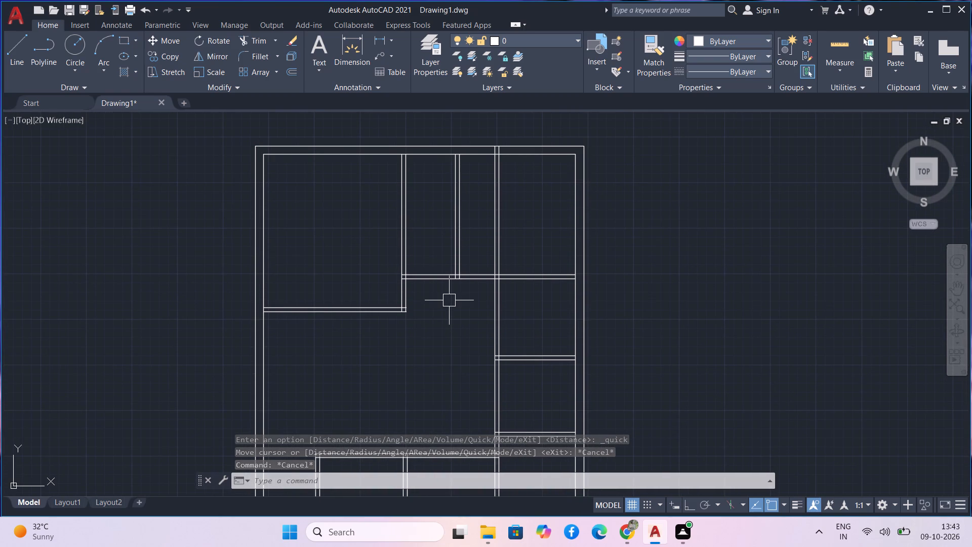
scroll(428, 267, "up", 3)
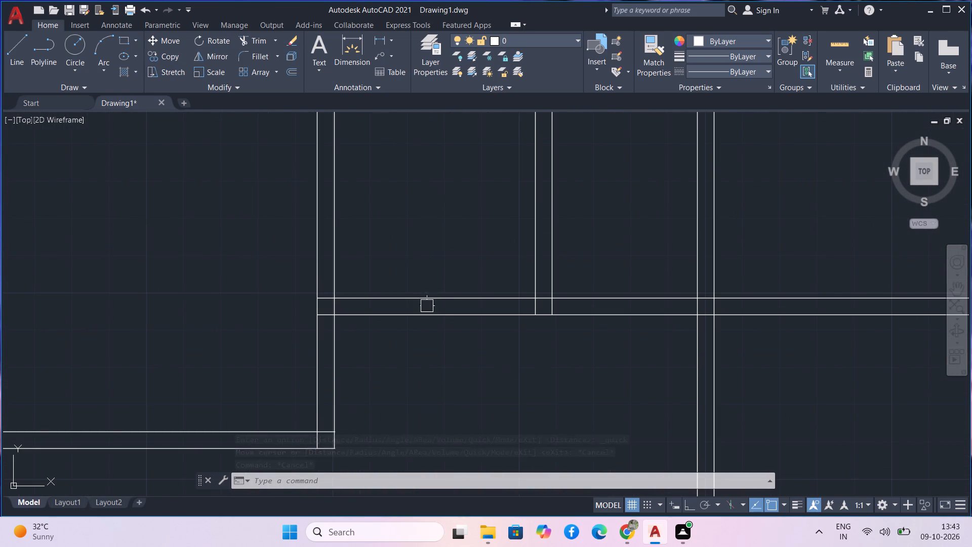
scroll(414, 307, "up", 2)
middle_click_drag(356, 161, 437, 204)
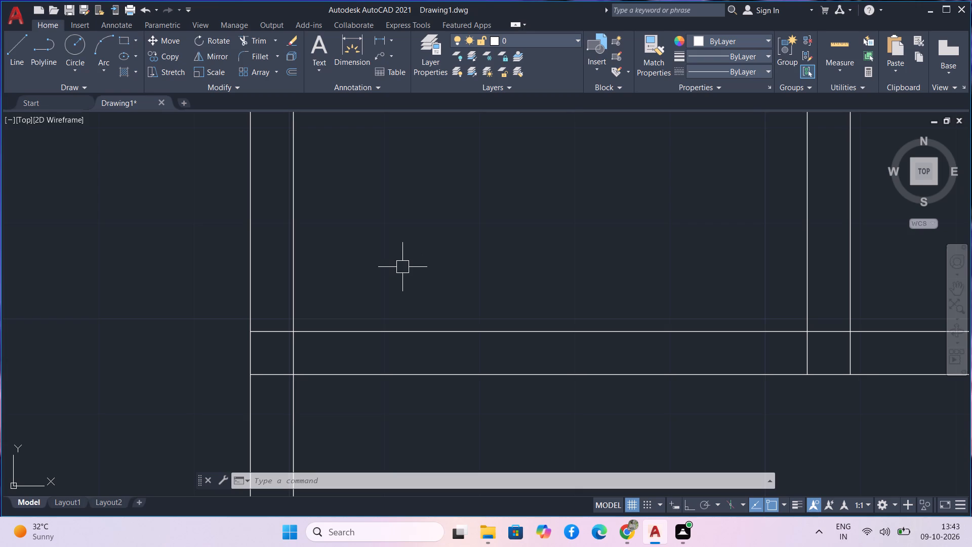
type("o")
key("space")
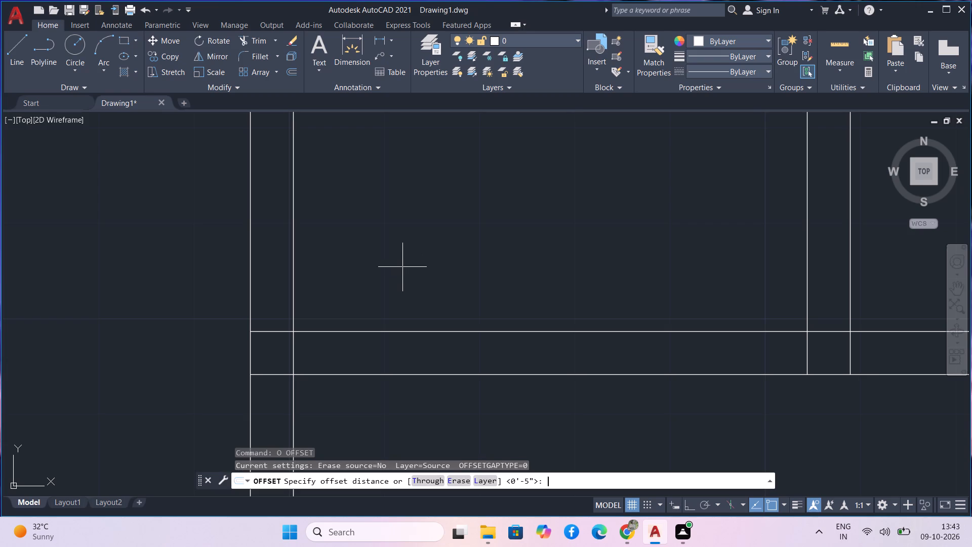
key("2")
key("Return")
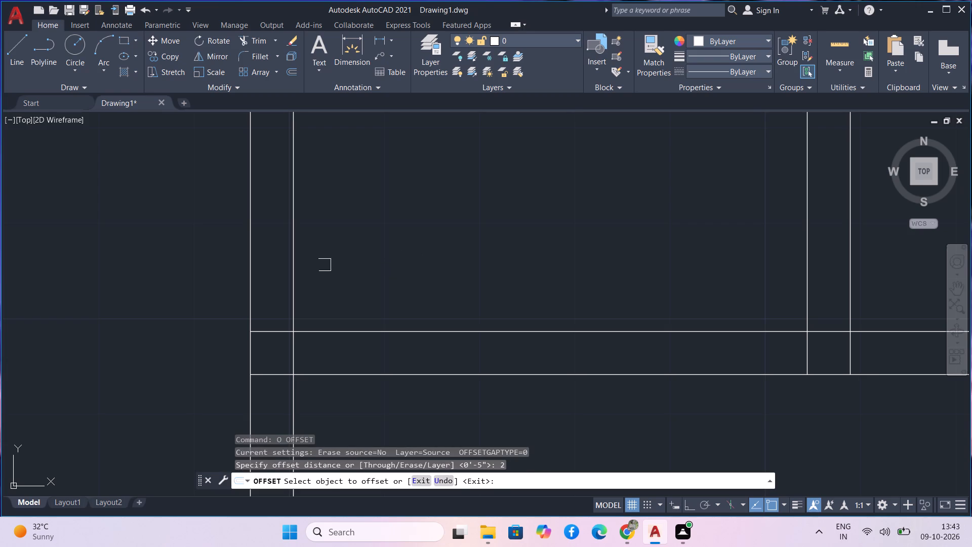
left_click(294, 359)
left_click(330, 366)
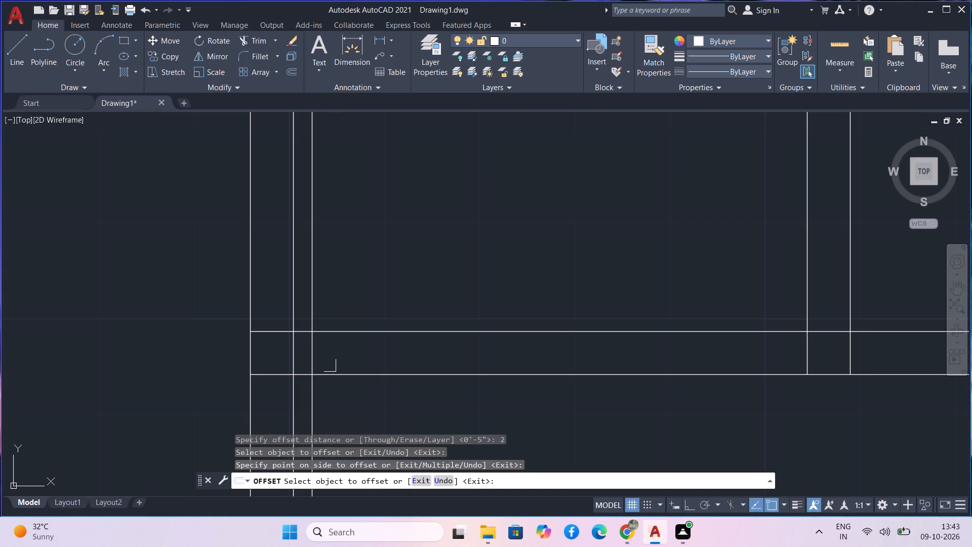
Offset the left line of the short upper-middle vertical partition 2" to the left, into the same small room.
key("grave")
left_click_drag(804, 337, 790, 306)
left_click(806, 360)
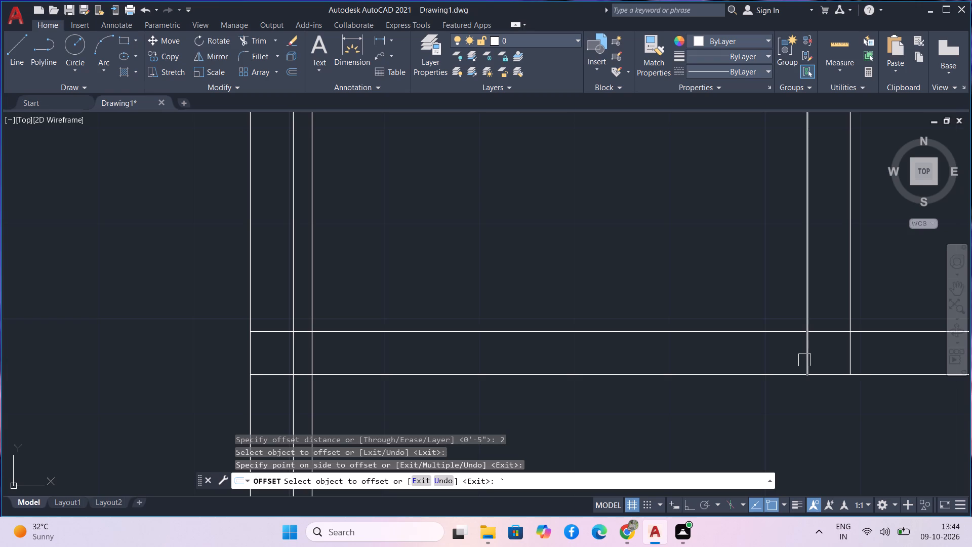
key("2")
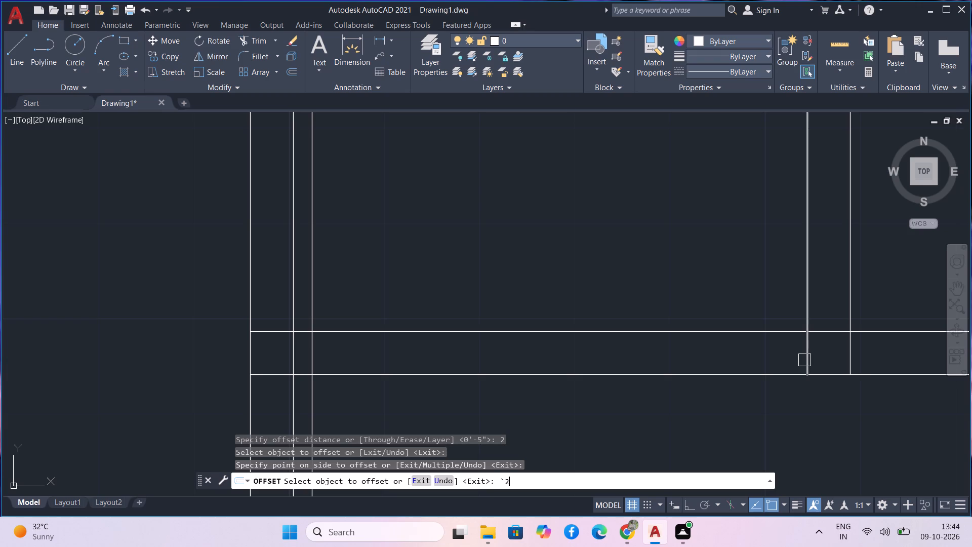
key("space")
left_click(804, 359)
left_click(783, 363)
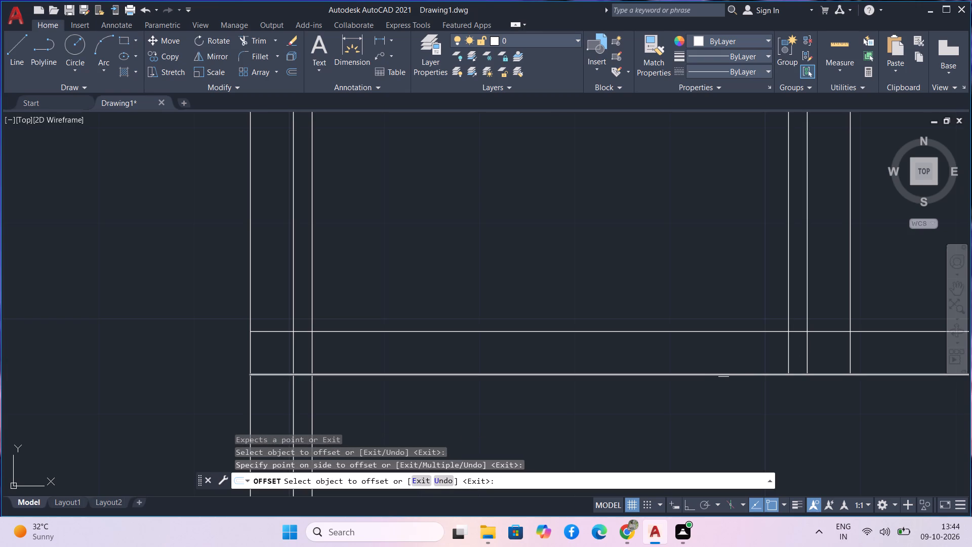
scroll(744, 389, "down", 2)
middle_click_drag(813, 393, 559, 369)
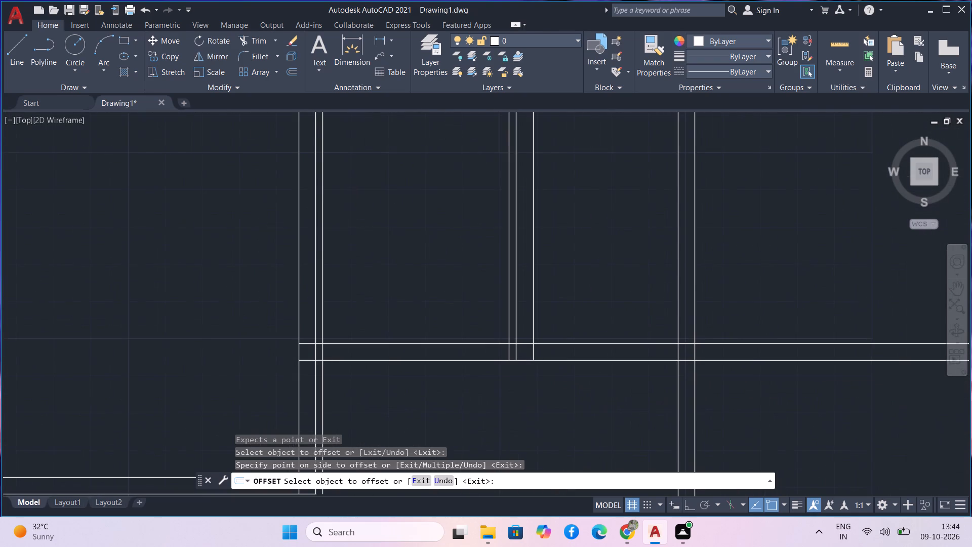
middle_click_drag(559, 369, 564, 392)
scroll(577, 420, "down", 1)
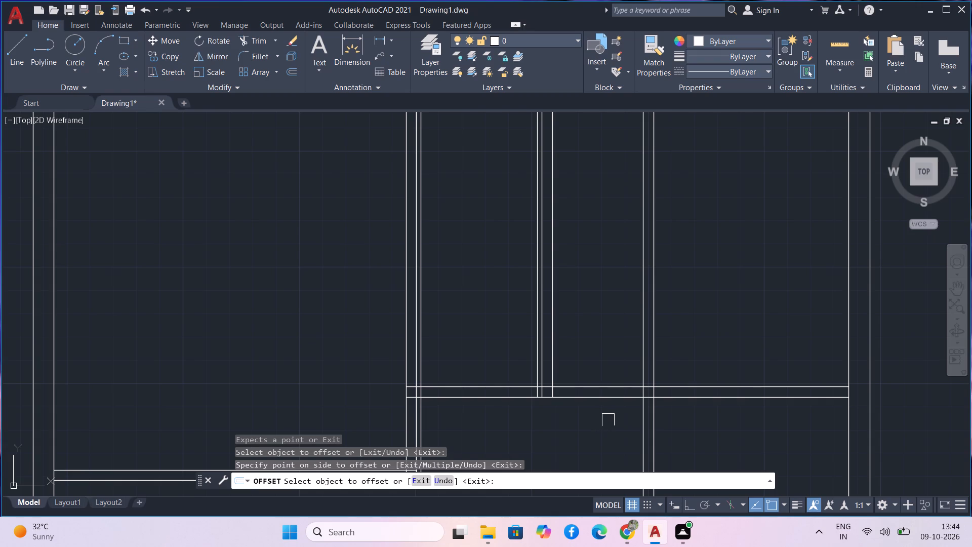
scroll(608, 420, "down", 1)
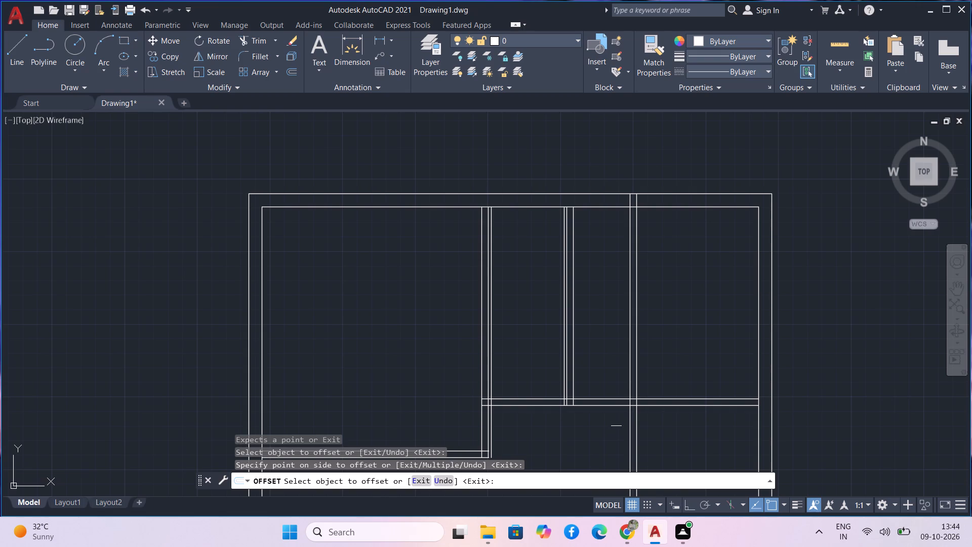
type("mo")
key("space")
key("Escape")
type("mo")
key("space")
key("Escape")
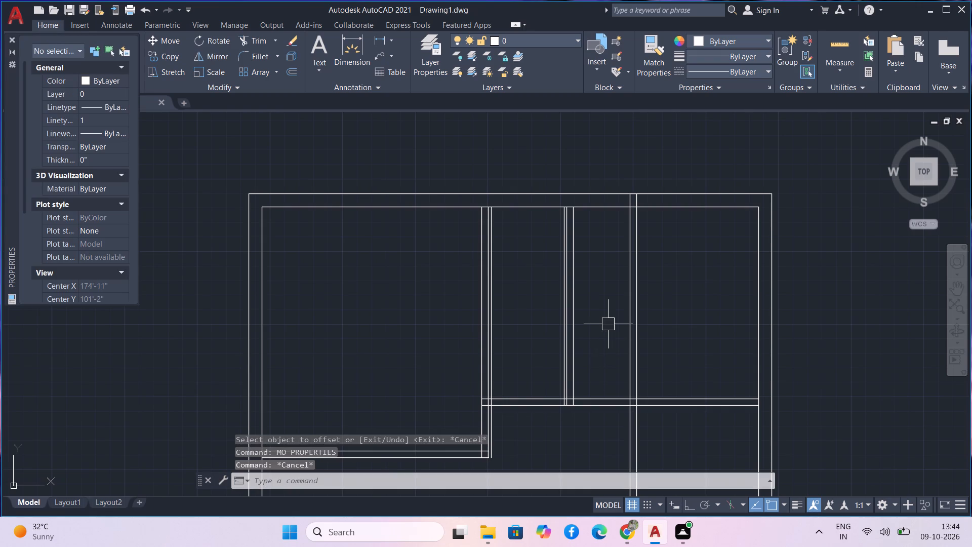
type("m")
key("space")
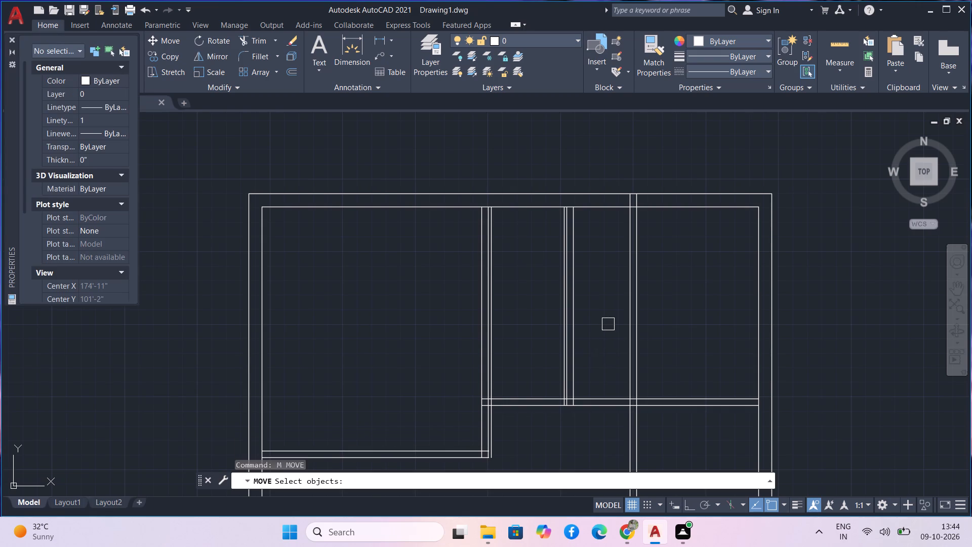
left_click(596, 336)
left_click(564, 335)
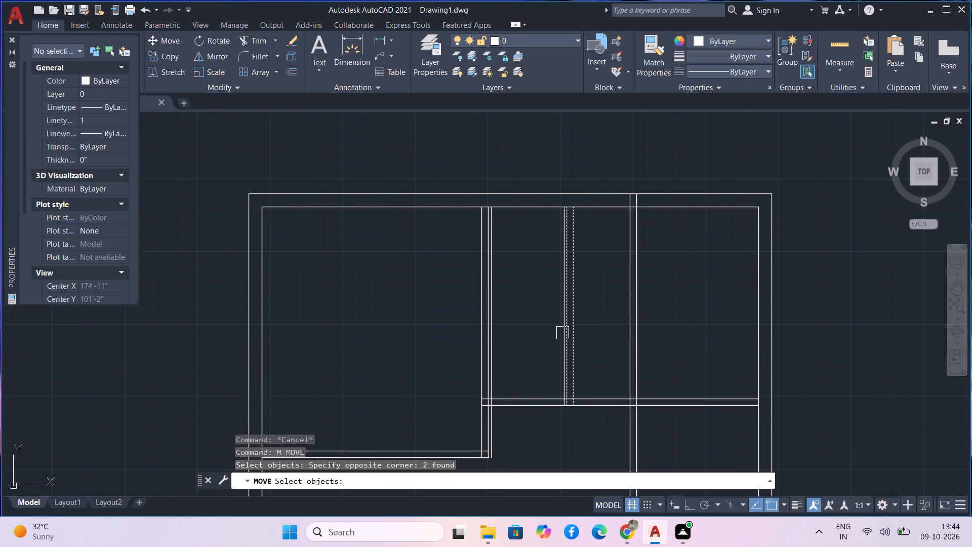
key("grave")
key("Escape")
Move the short upper-middle vertical partition, together with its 2" offset line, to the right along the horizontal partition's lower line.
type("m")
key("space")
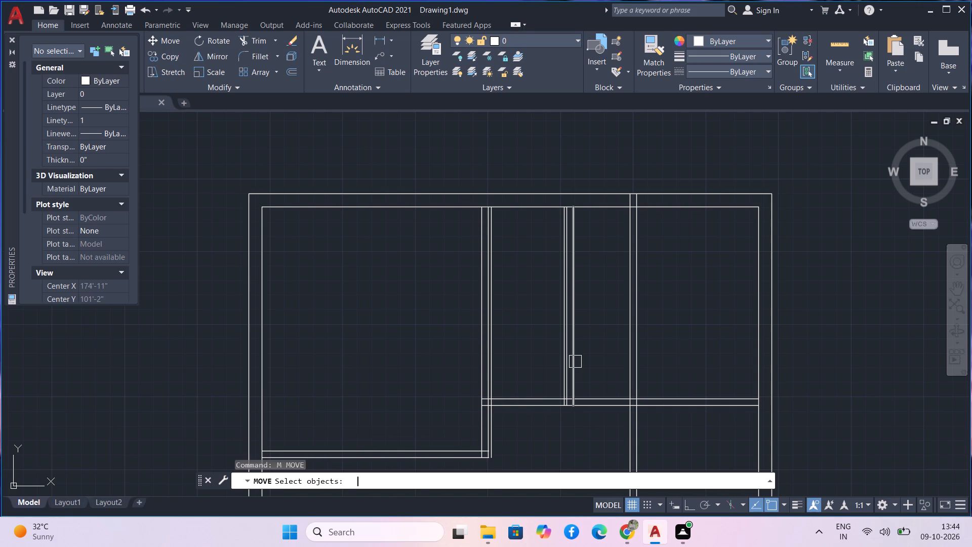
left_click(603, 356)
left_click(520, 318)
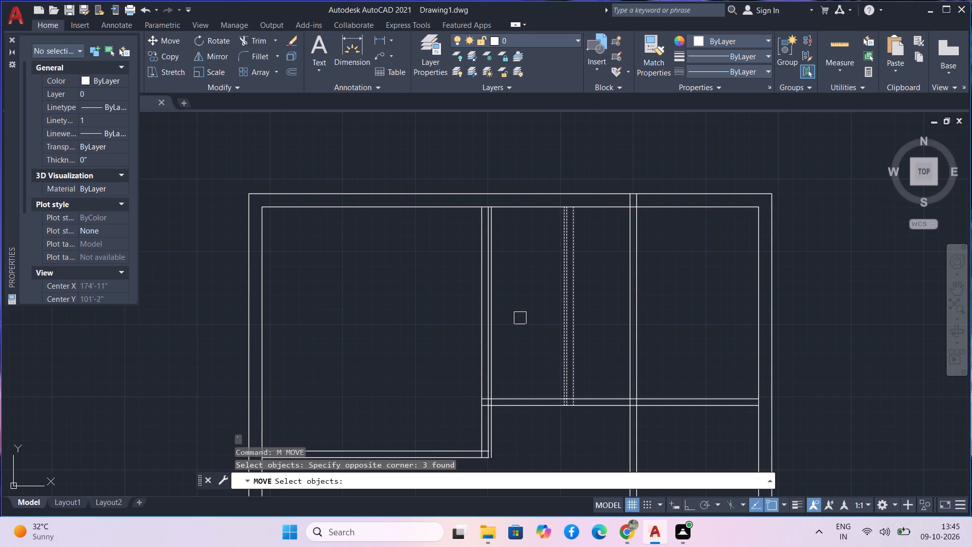
scroll(589, 378, "up", 3)
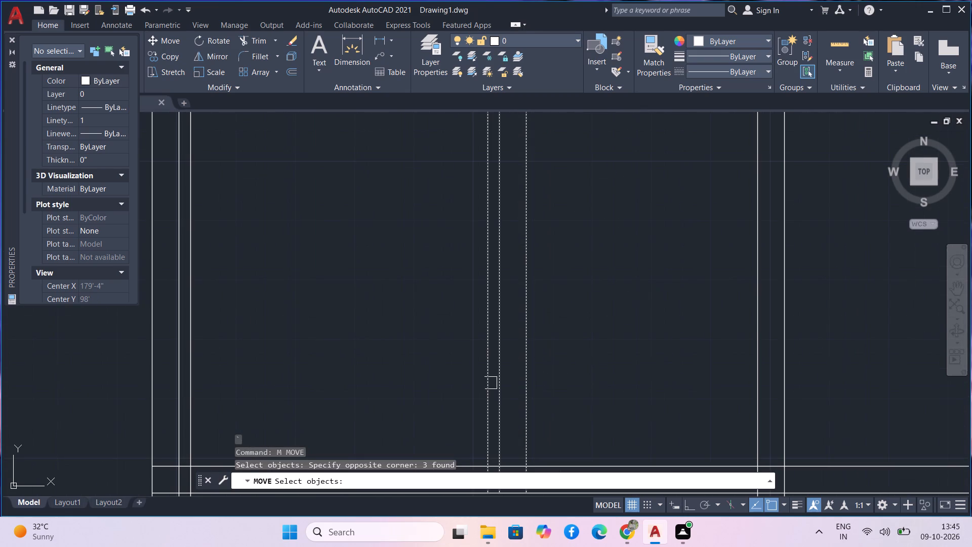
middle_click_drag(500, 410, 499, 265)
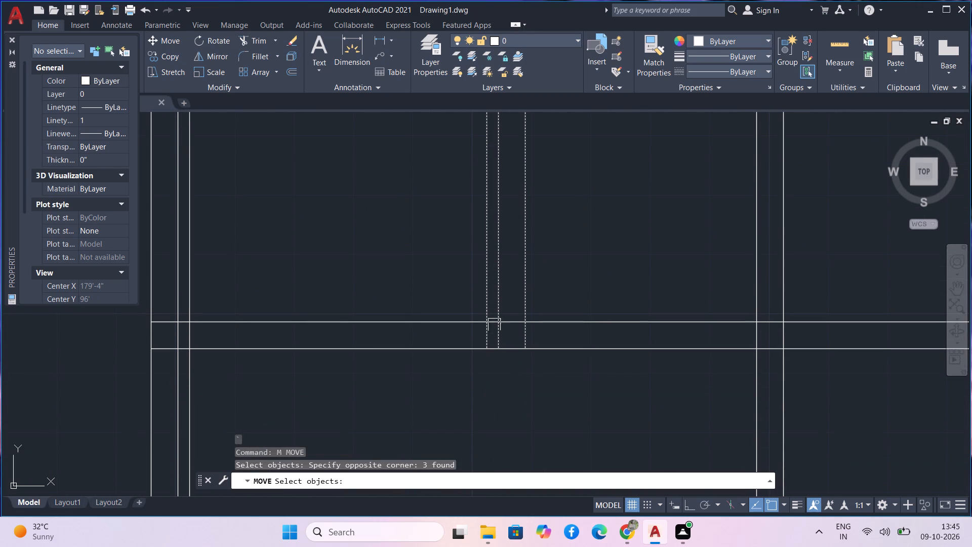
key("space")
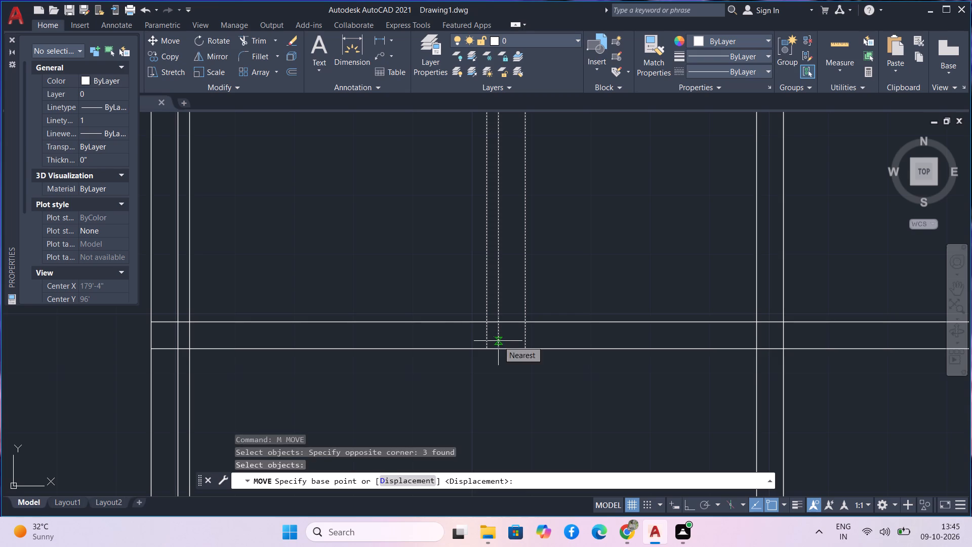
left_click(498, 344)
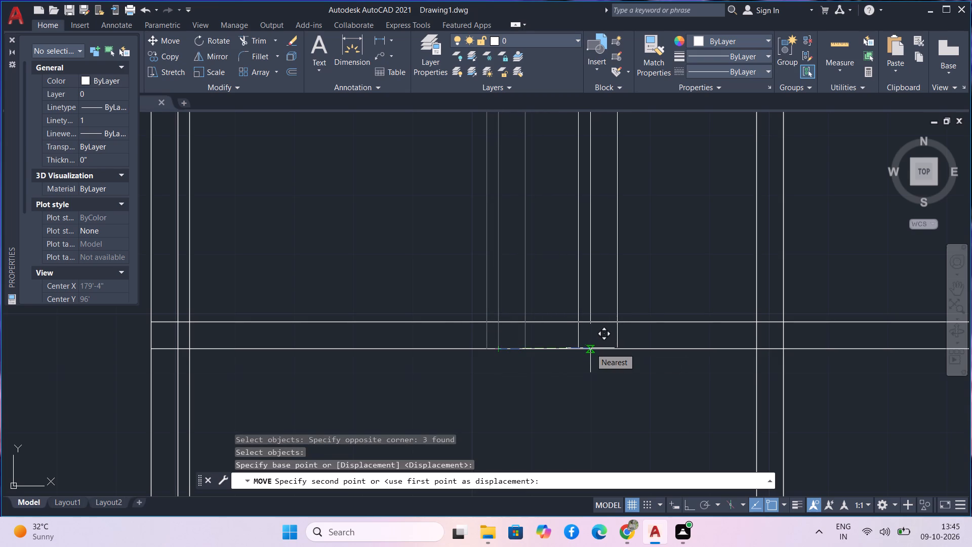
left_click(590, 348)
key("Escape")
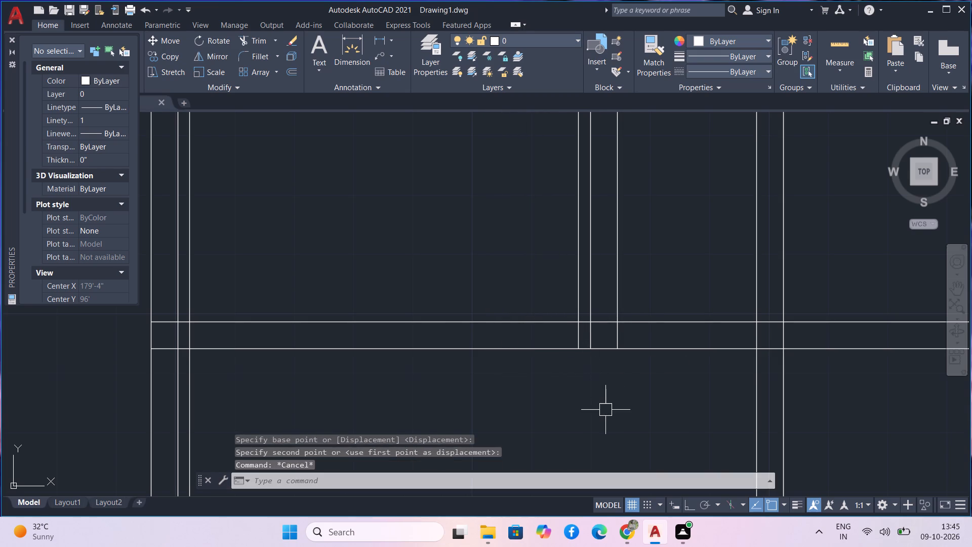
Trim both lines of the horizontal partition between the two 2" offset lines to open the upper-middle room.
scroll(605, 410, "down", 3)
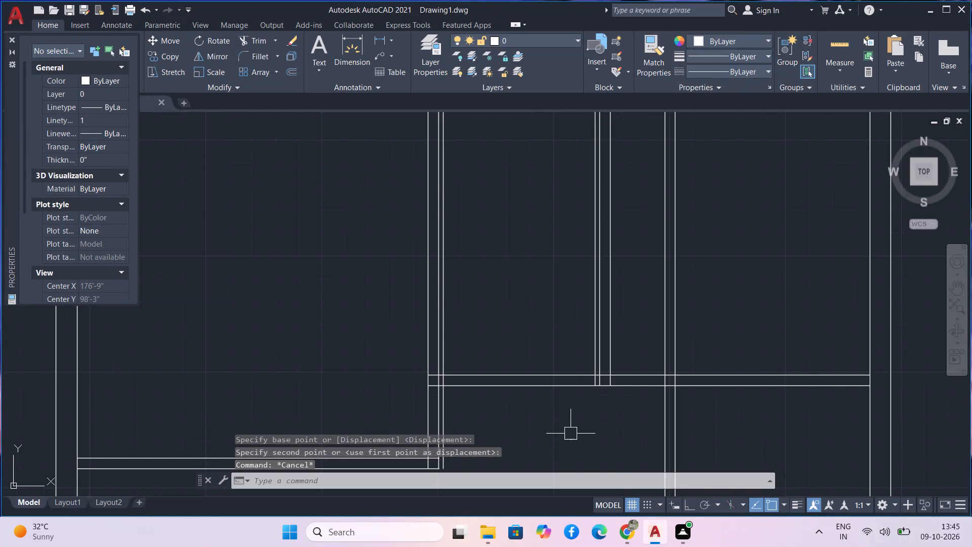
middle_click_drag(571, 434, 533, 413)
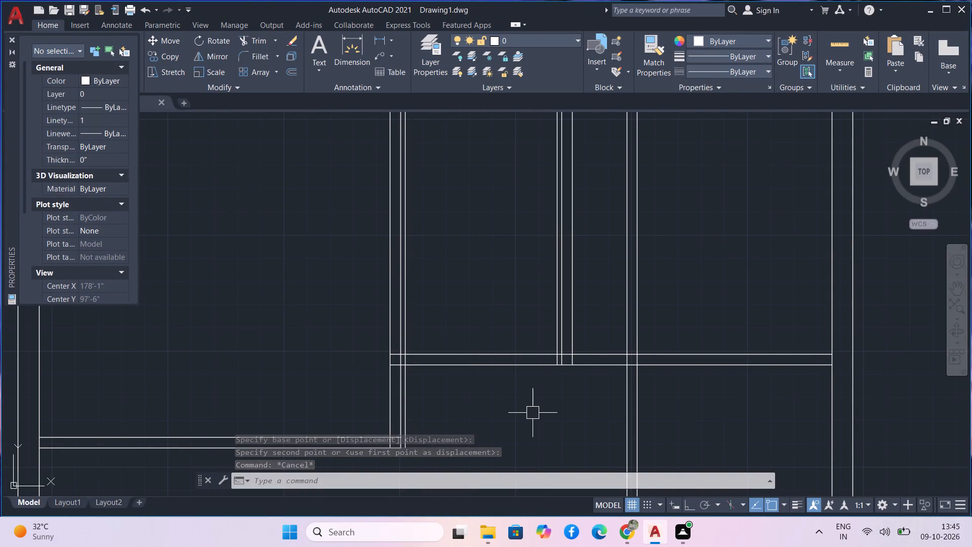
type("tr")
key("space")
left_click_drag(459, 378, 471, 276)
left_click_drag(472, 277, 481, 383)
Trim the 2" offset lines above and below the horizontal partition, keeping only the short end caps at both sides of the opening.
scroll(411, 256, "up", 3)
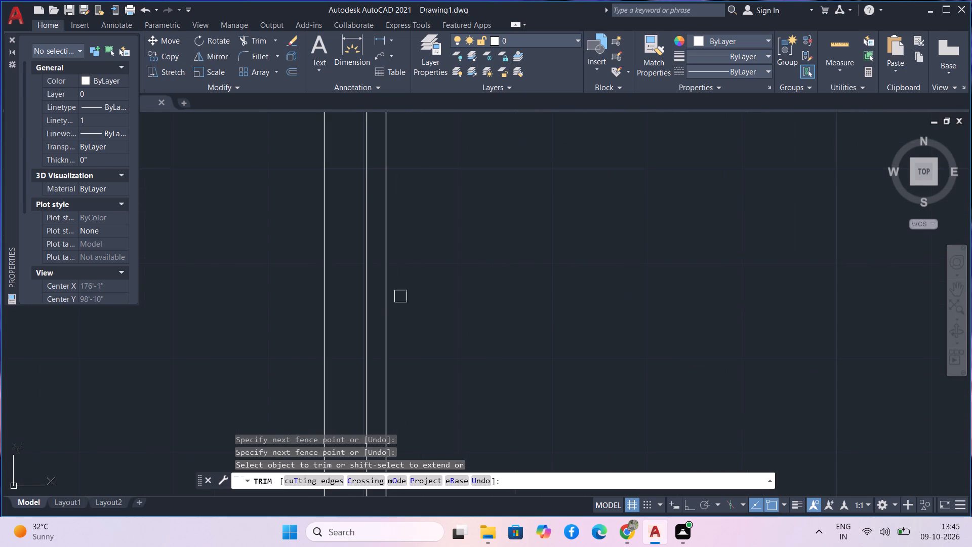
left_click(387, 307)
scroll(469, 285, "down", 3)
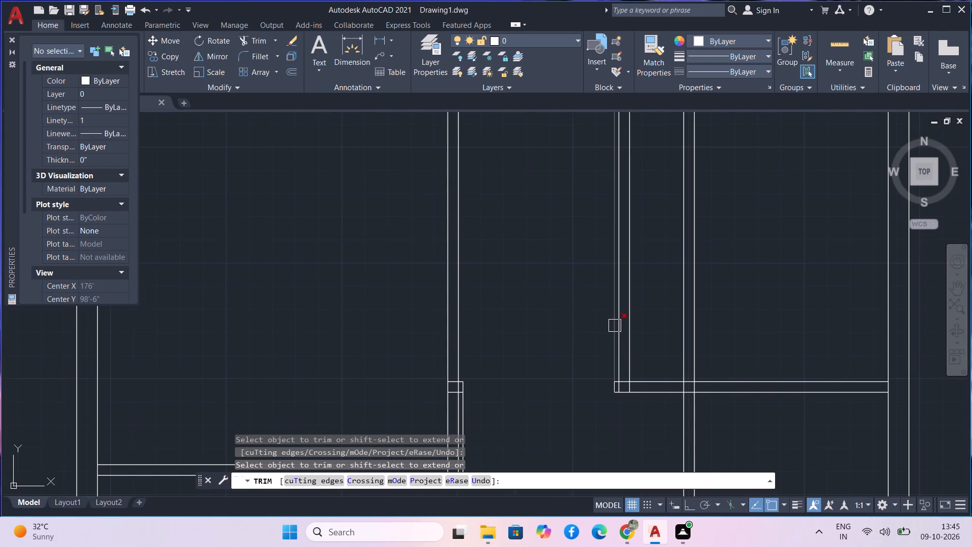
scroll(615, 326, "up", 4)
left_click(613, 326)
scroll(613, 326, "down", 4)
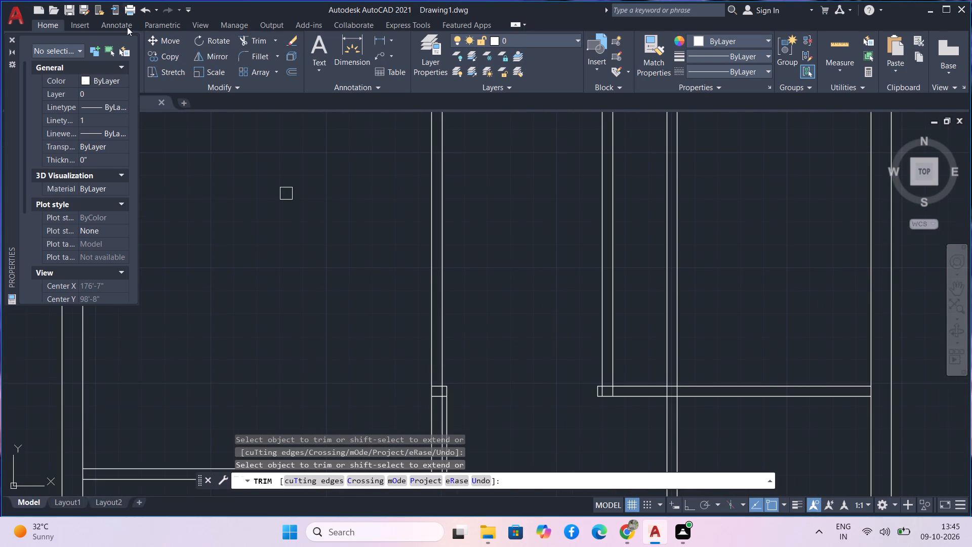
left_click(8, 38)
scroll(106, 149, "down", 1)
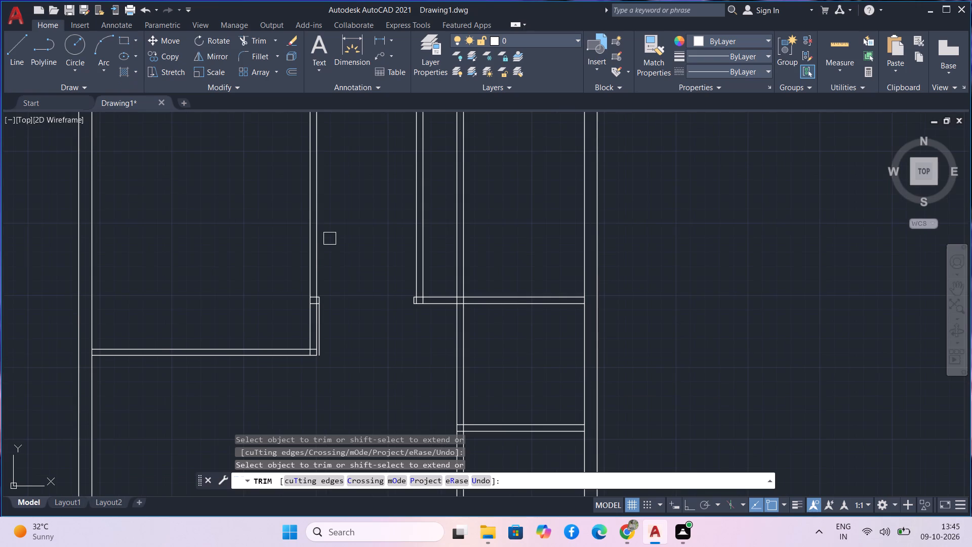
scroll(320, 300, "up", 2)
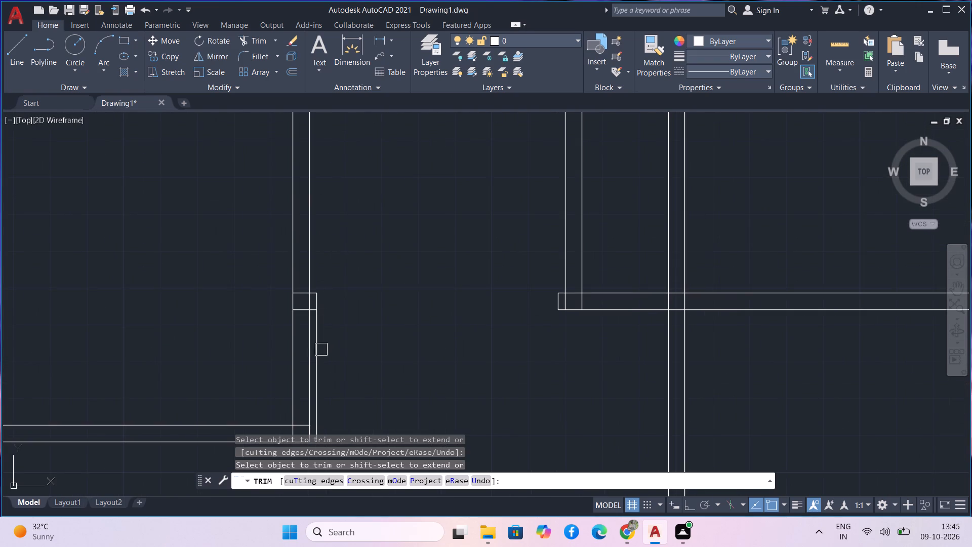
left_click(318, 353)
scroll(318, 353, "down", 2)
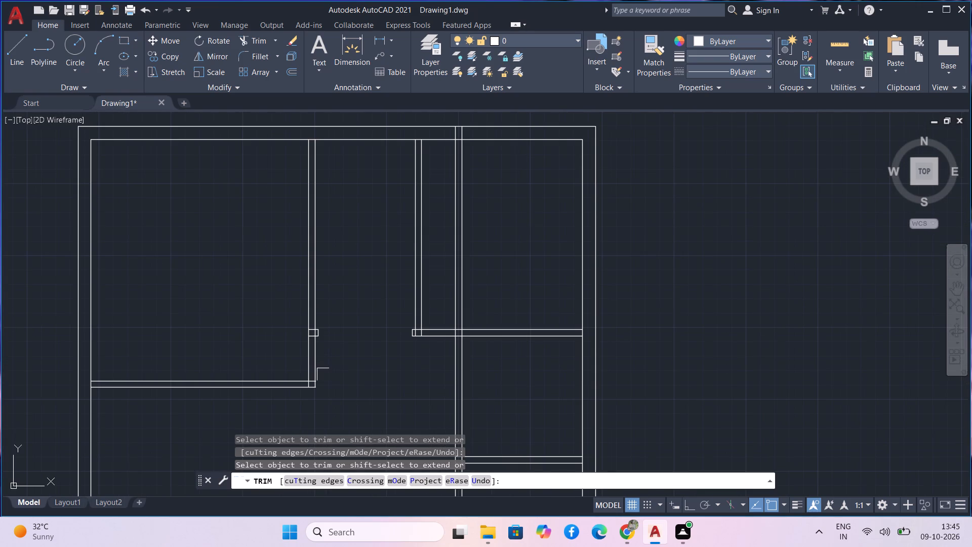
scroll(315, 368, "up", 1)
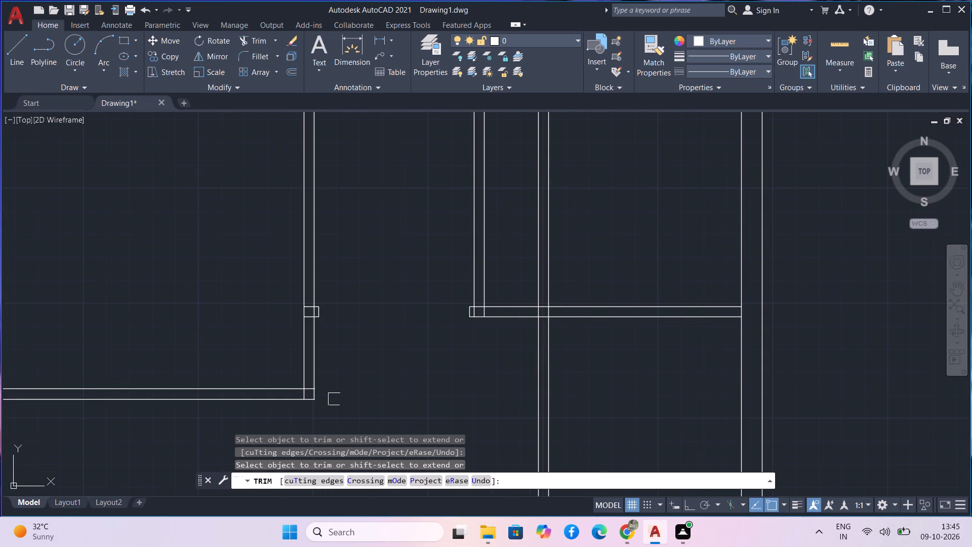
key("z")
key("ctrl+z")
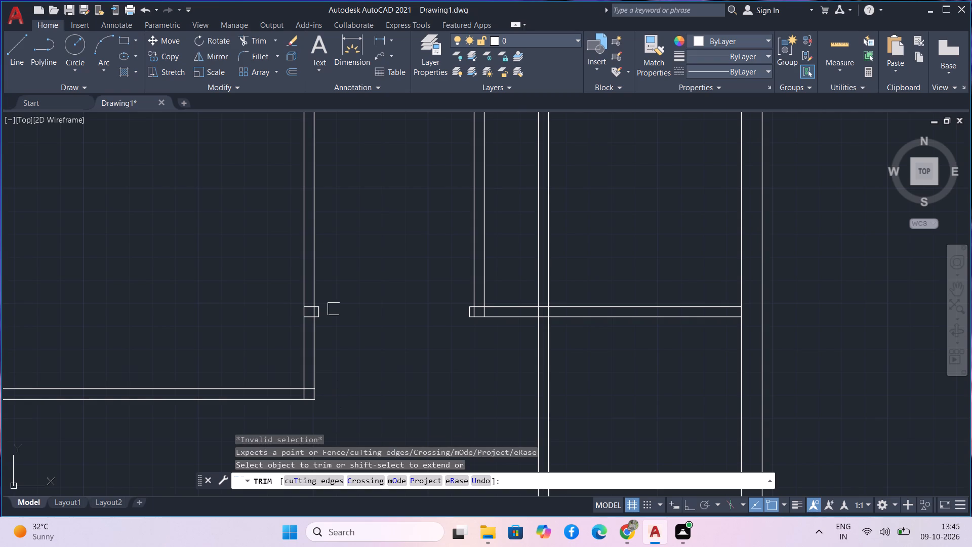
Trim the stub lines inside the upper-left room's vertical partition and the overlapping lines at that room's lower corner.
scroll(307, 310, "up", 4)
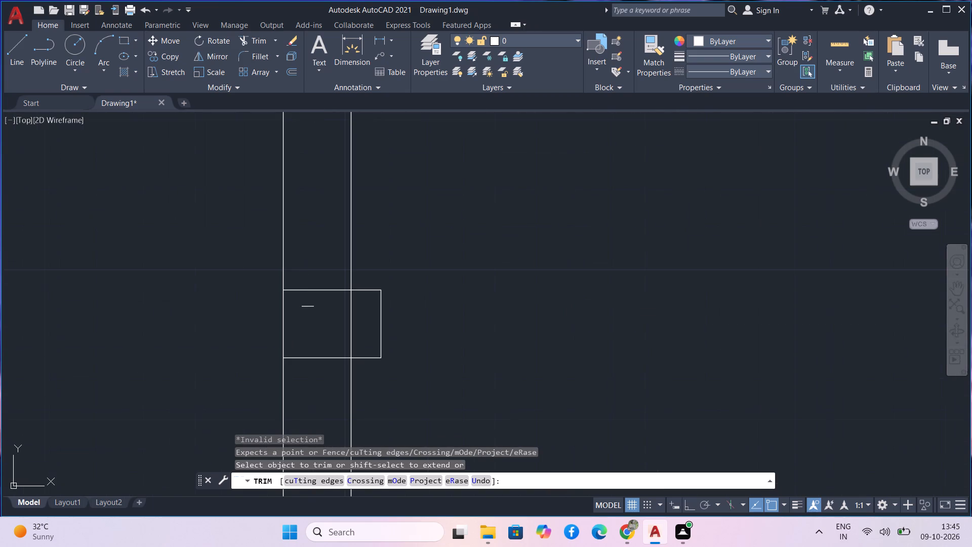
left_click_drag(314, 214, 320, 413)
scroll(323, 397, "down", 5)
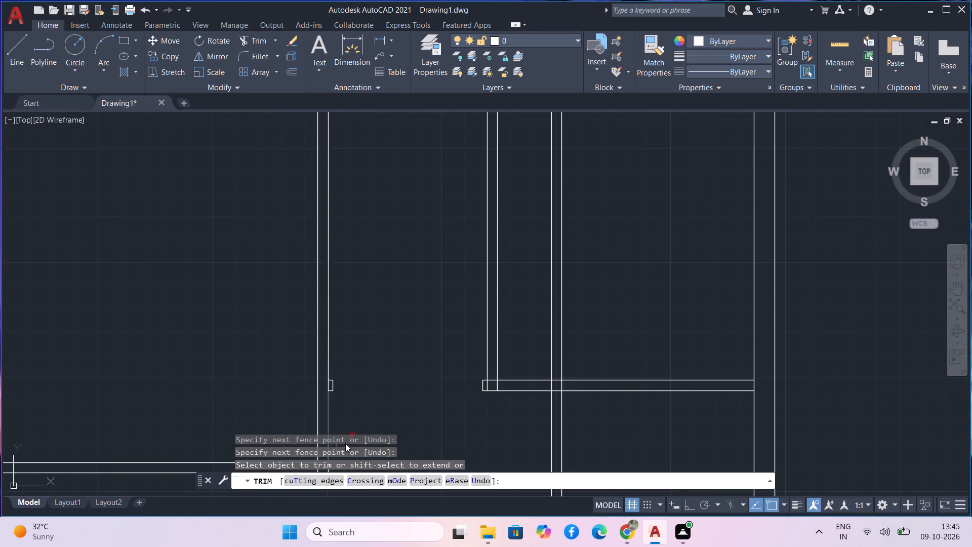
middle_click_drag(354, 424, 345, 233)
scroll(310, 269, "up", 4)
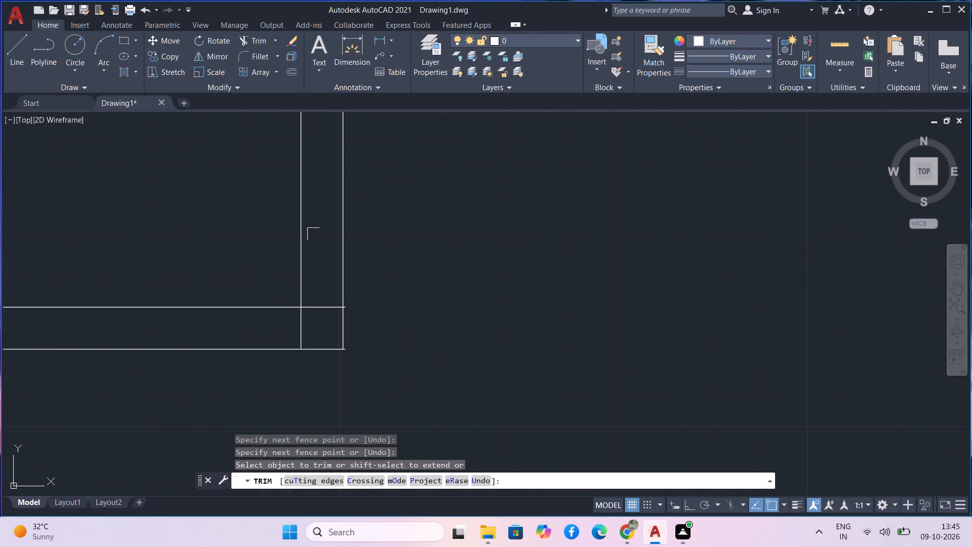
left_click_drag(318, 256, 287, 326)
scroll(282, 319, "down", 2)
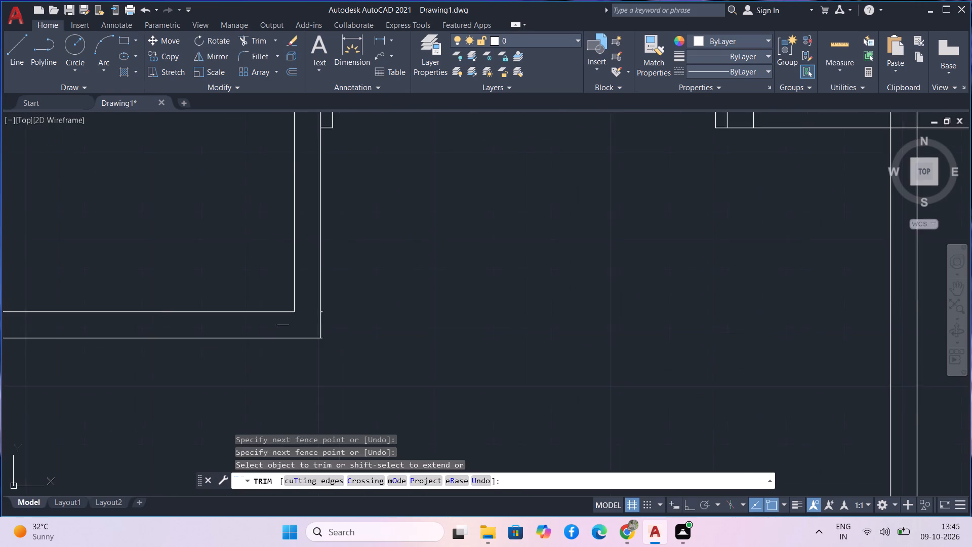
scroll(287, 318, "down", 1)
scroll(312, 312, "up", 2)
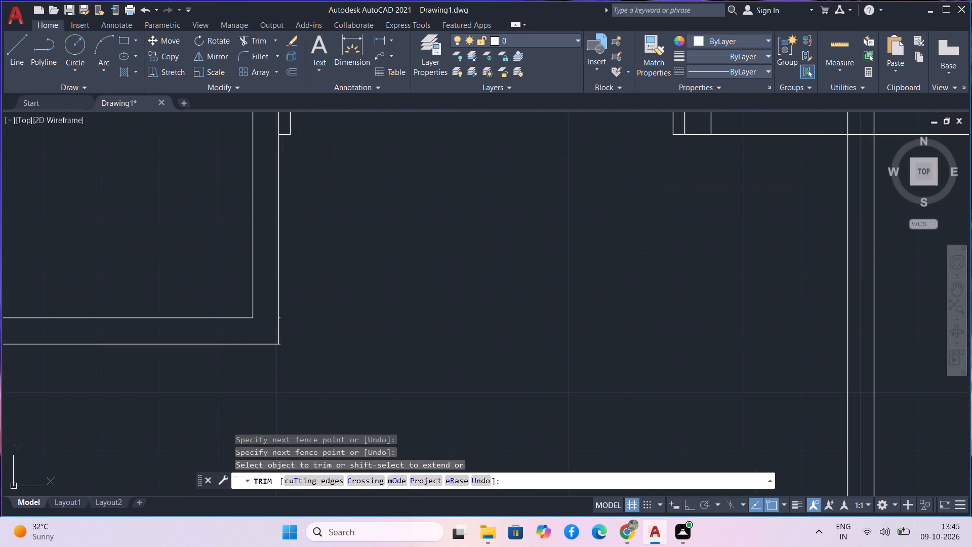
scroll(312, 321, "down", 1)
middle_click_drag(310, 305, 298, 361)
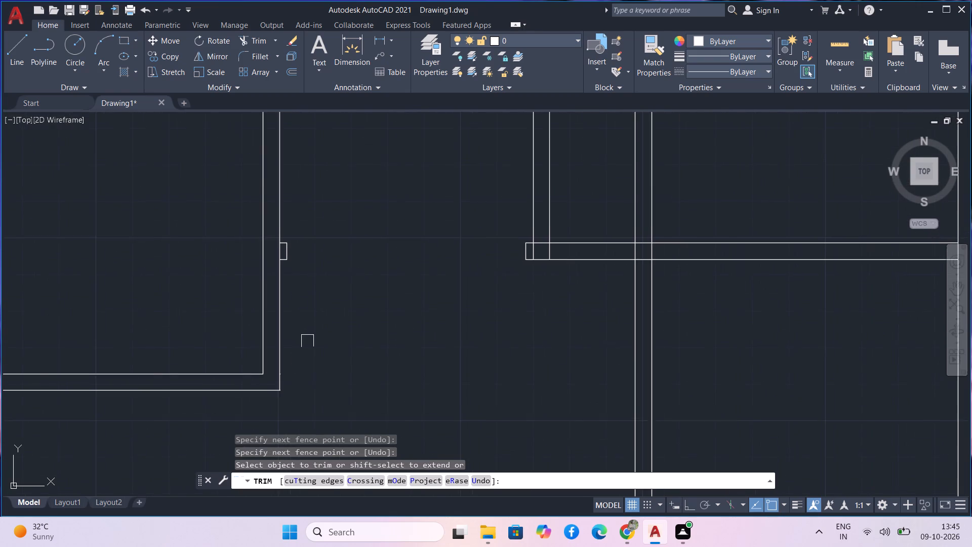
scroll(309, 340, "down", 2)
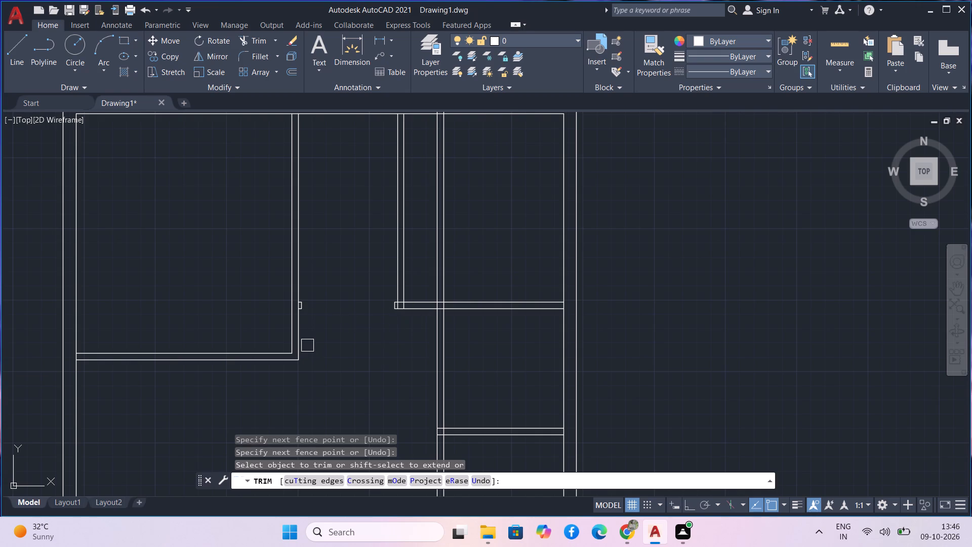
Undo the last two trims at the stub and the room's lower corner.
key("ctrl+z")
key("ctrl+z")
Trim the stub lines inside the upper-left room's vertical partition, keeping only the part projecting into the opening.
scroll(307, 345, "down", 2)
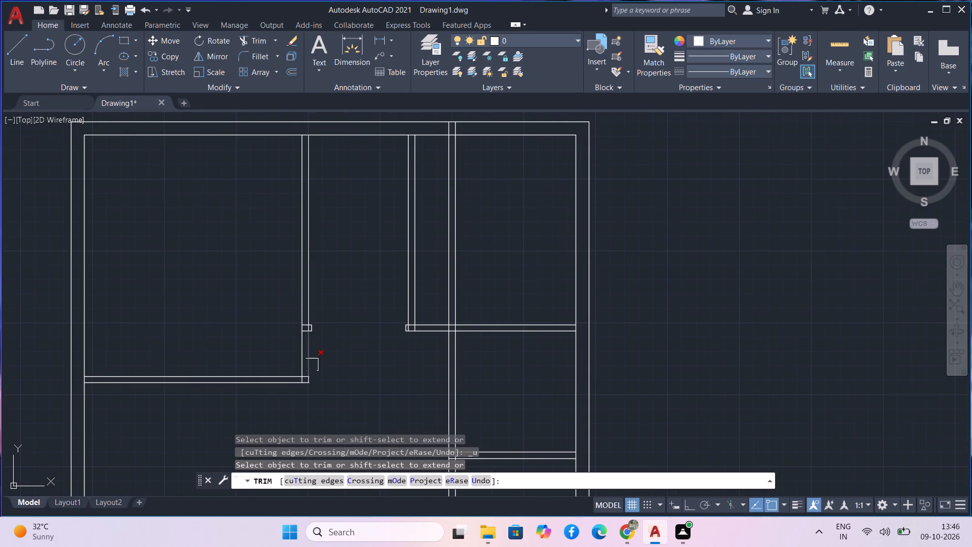
scroll(330, 345, "up", 2)
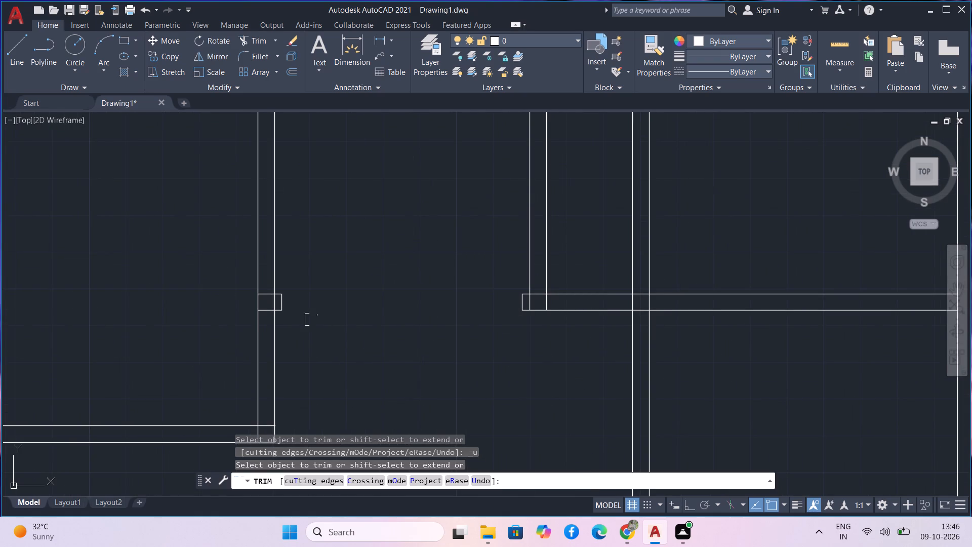
scroll(259, 278, "up", 2)
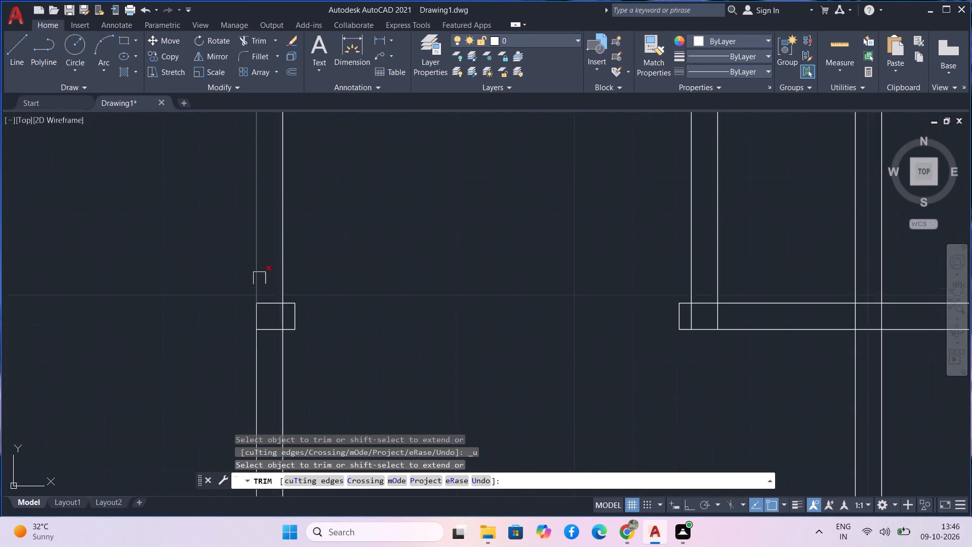
scroll(259, 278, "up", 1)
left_click_drag(273, 267, 271, 373)
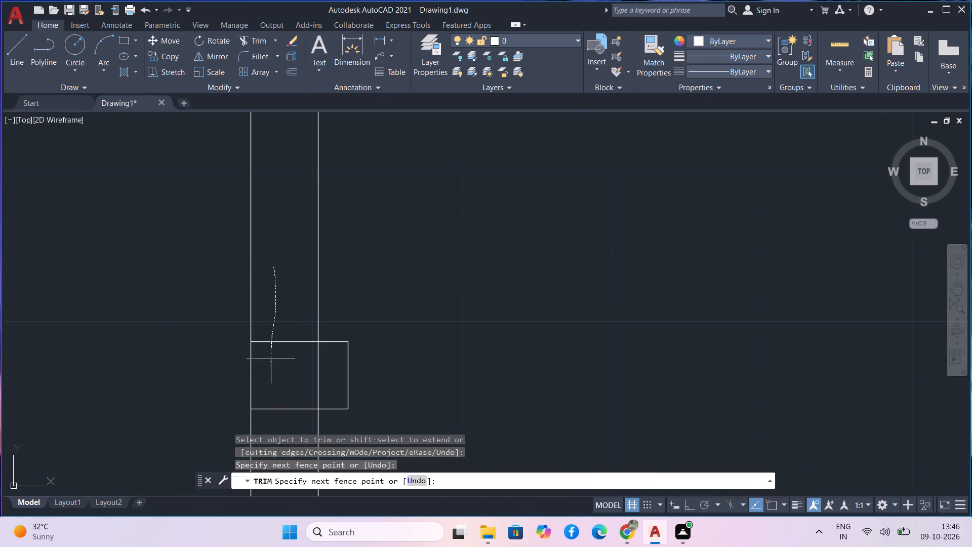
left_click_drag(271, 373, 276, 421)
scroll(368, 365, "down", 3)
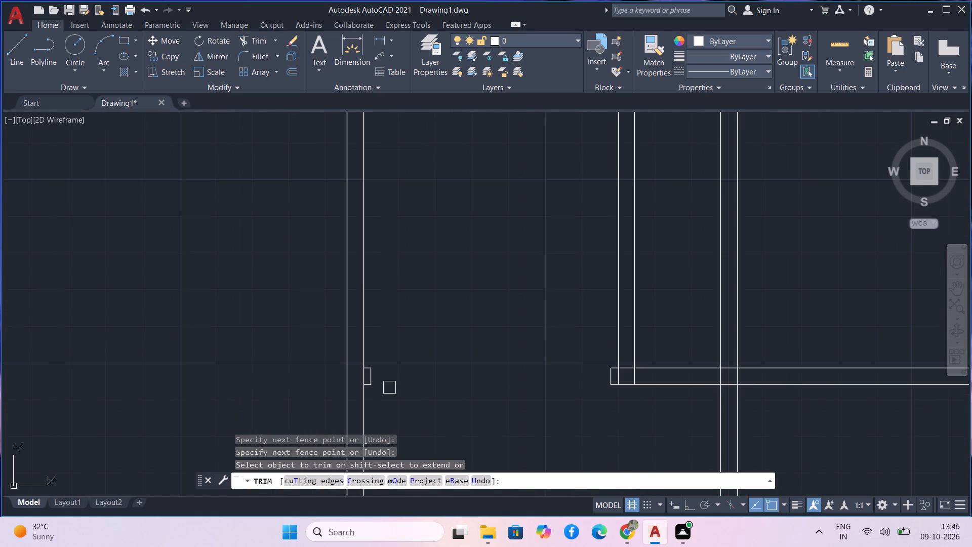
Trim both horizontal partition lines between the upper-middle room's vertical partition and the vertical partition of the upper-right room.
middle_click_drag(422, 390, 215, 344)
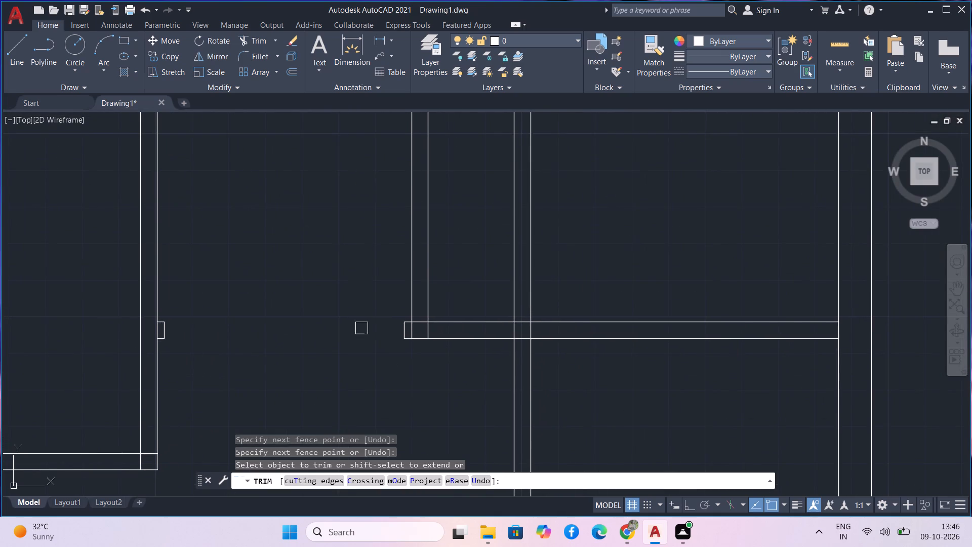
scroll(362, 328, "down", 1)
middle_click_drag(449, 368, 408, 390)
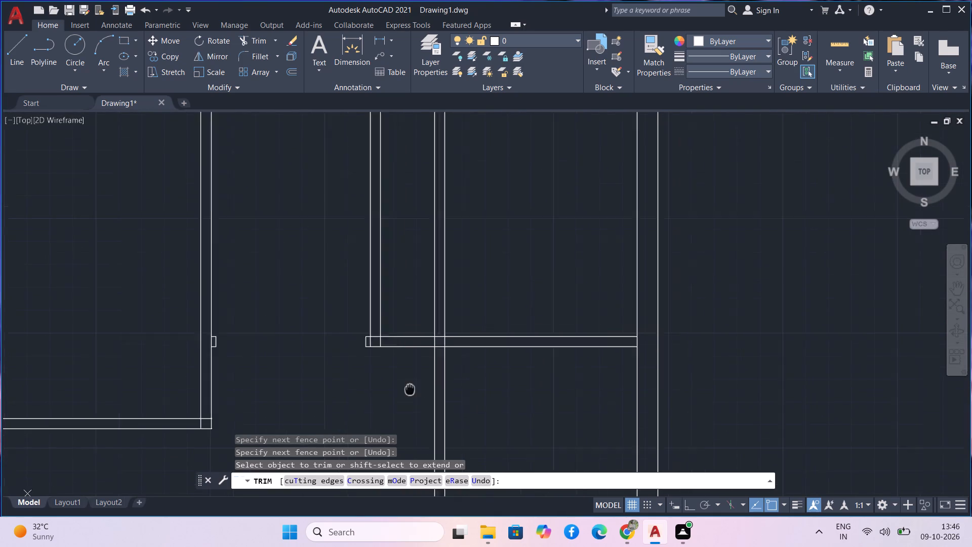
middle_click_drag(408, 390, 401, 393)
left_click_drag(382, 379, 382, 364)
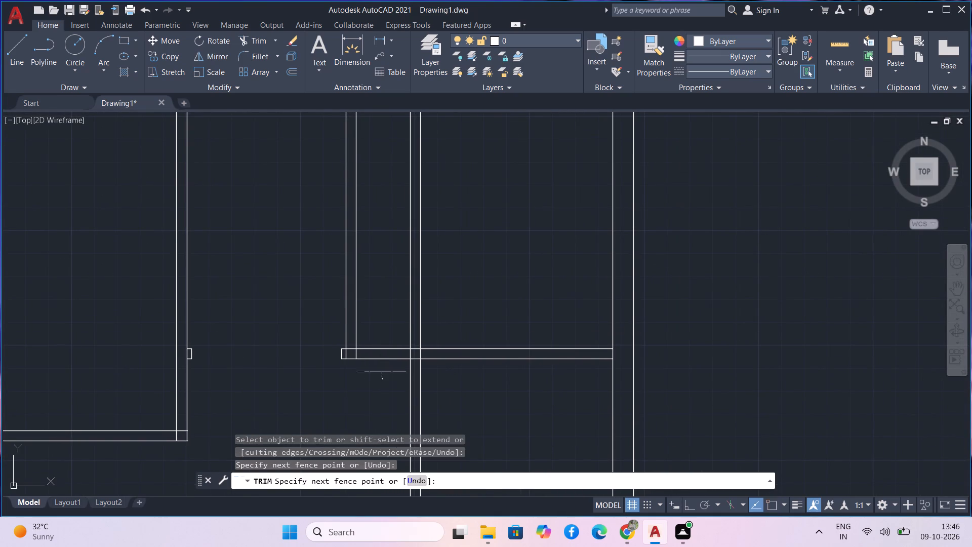
left_click_drag(382, 364, 386, 292)
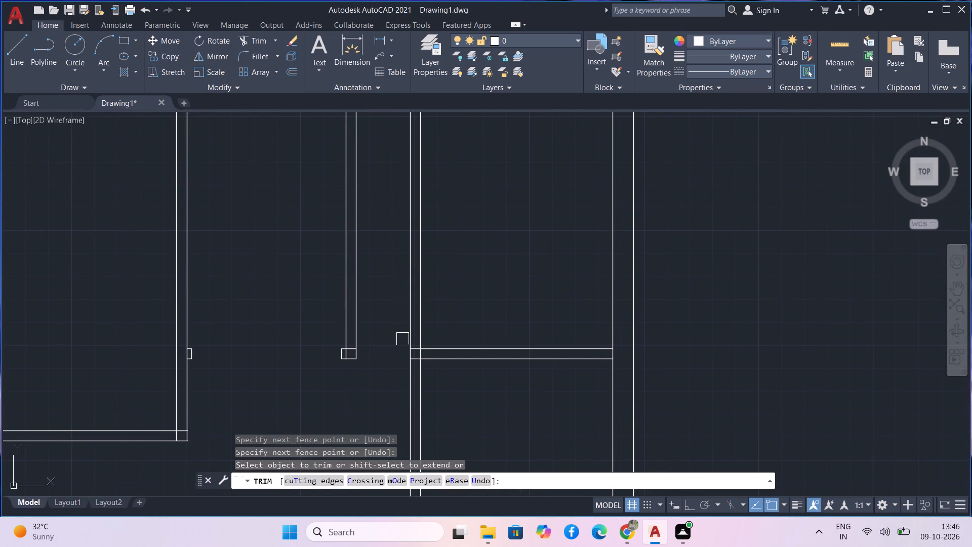
key("Escape")
Offset the upper line of the upper-right room's horizontal partition 3' upward into that room.
type("o")
key("space")
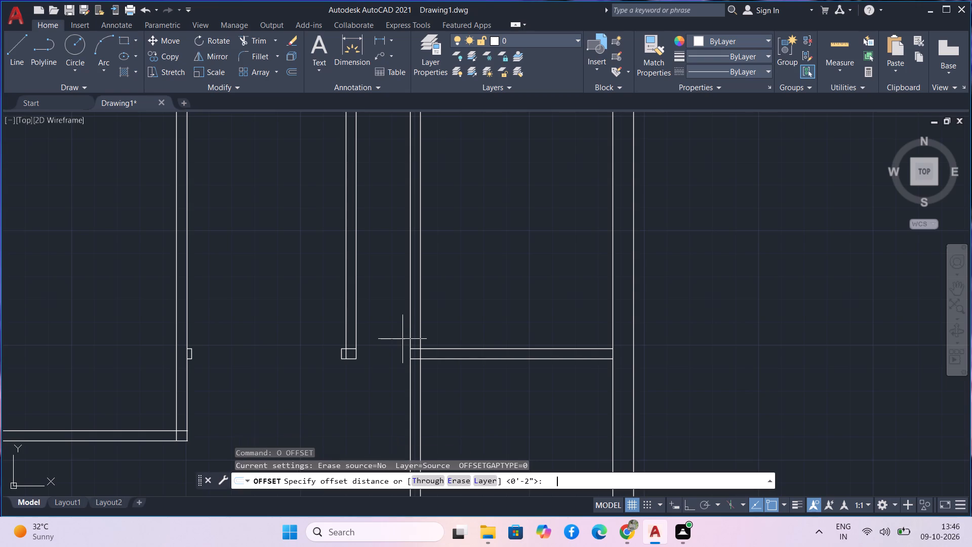
type("3'")
key("Return")
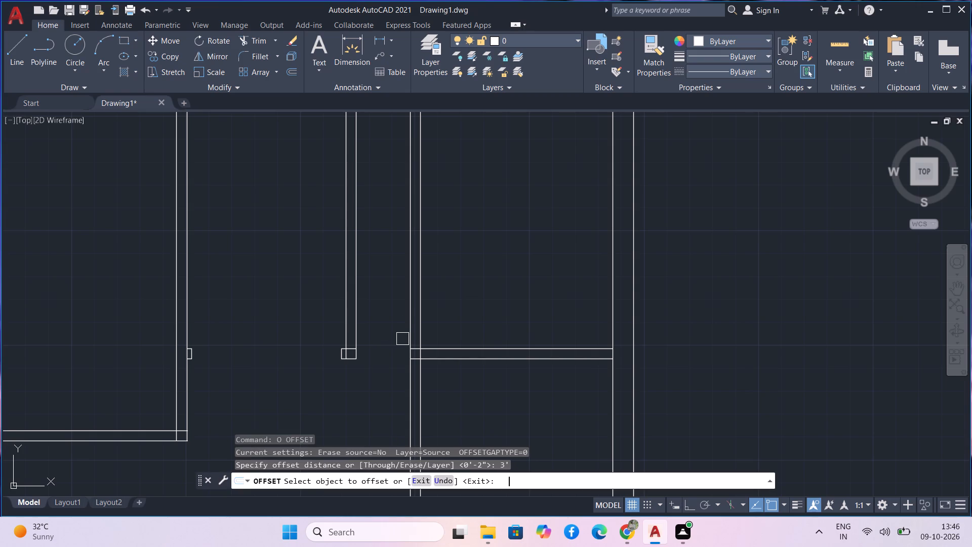
left_click(443, 344)
left_click(454, 298)
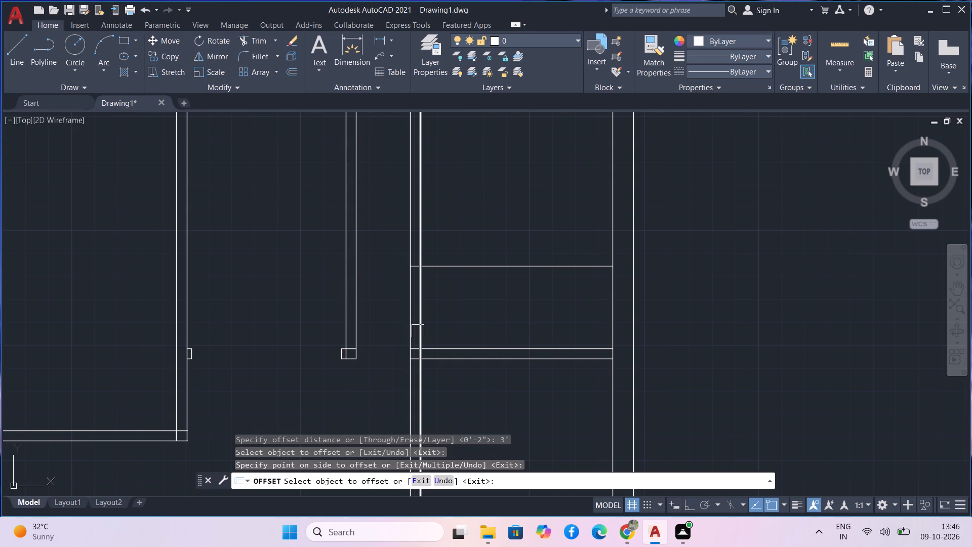
key("Escape")
Trim both lines of the upper-right room's vertical partition between the 3' offset line and the horizontal partition.
type("tr")
key("space")
left_click_drag(472, 314, 467, 310)
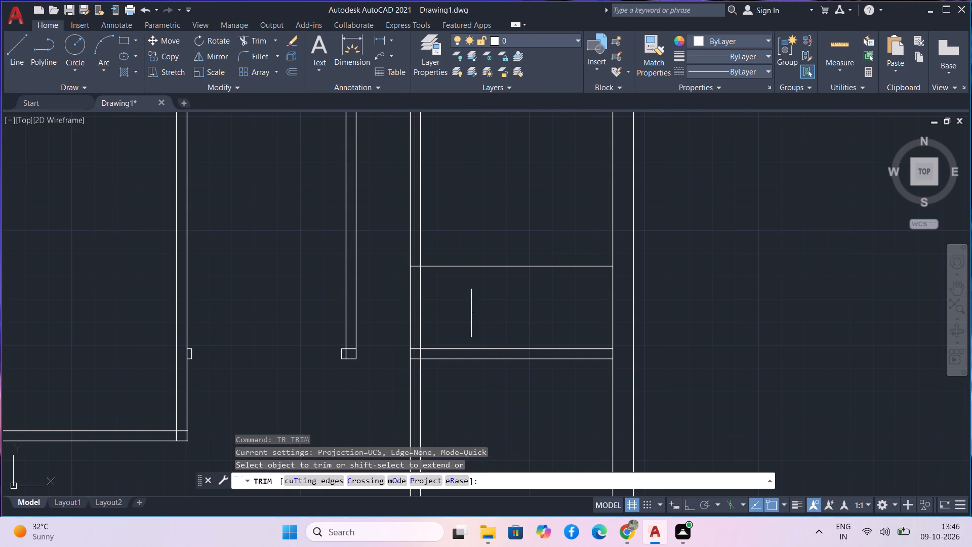
left_click_drag(467, 310, 378, 331)
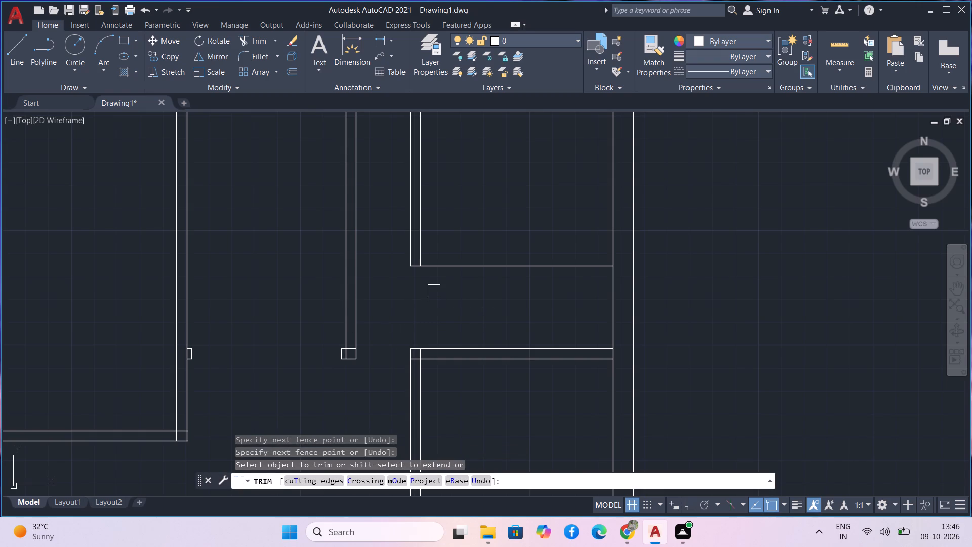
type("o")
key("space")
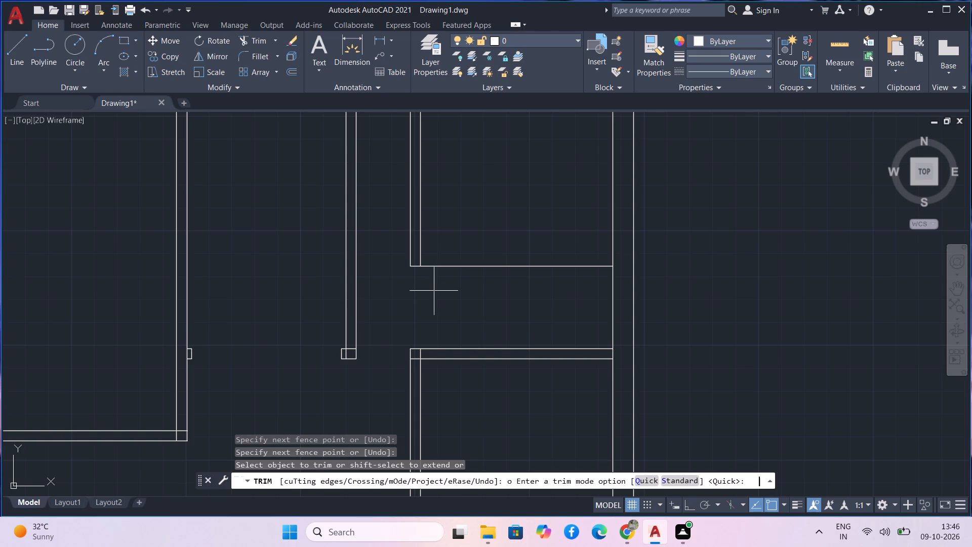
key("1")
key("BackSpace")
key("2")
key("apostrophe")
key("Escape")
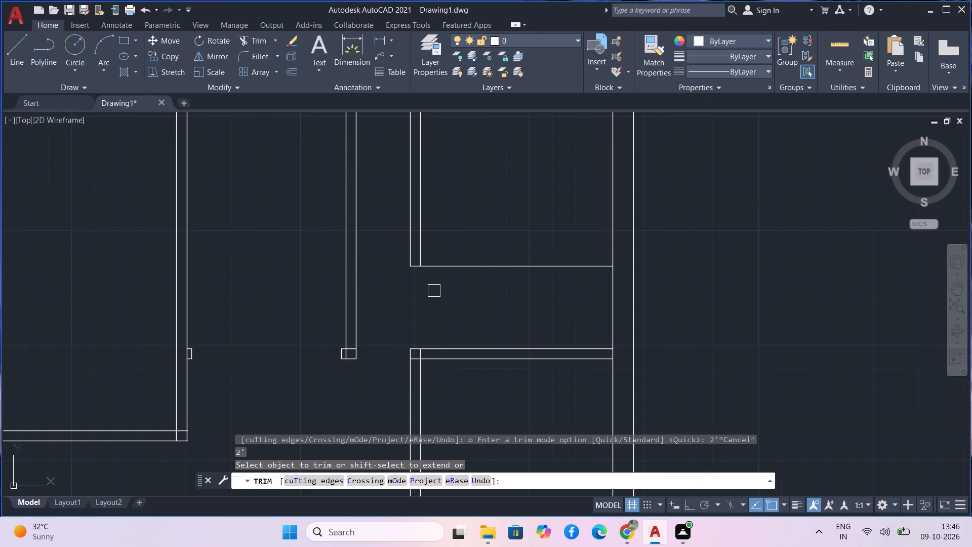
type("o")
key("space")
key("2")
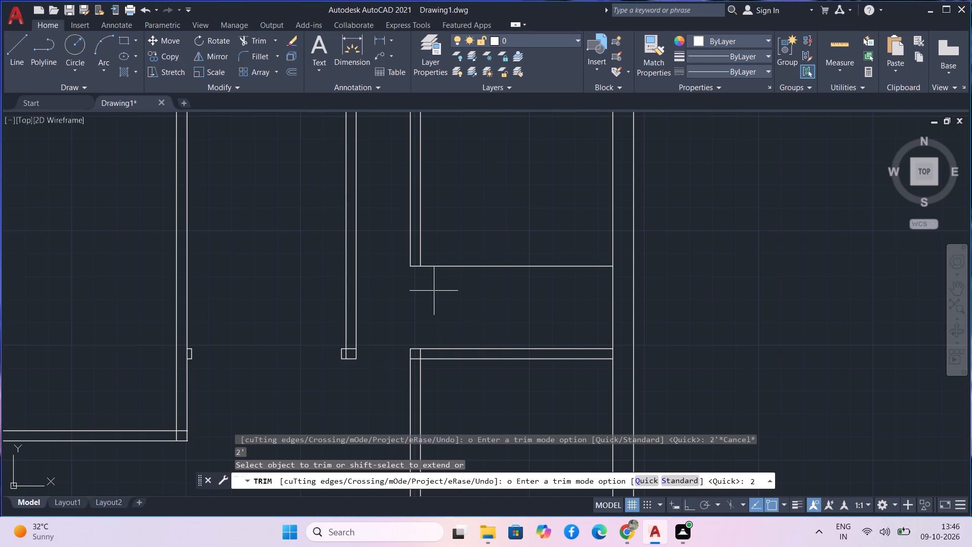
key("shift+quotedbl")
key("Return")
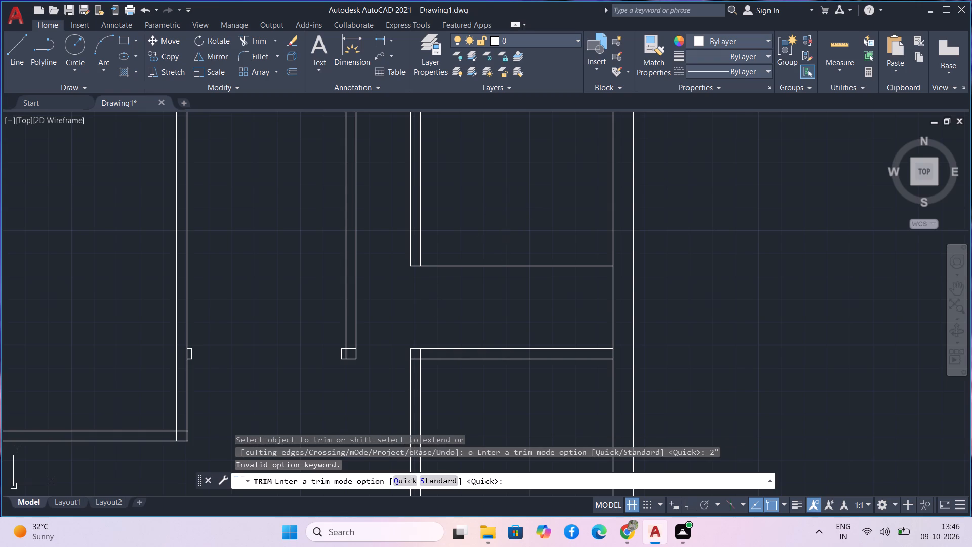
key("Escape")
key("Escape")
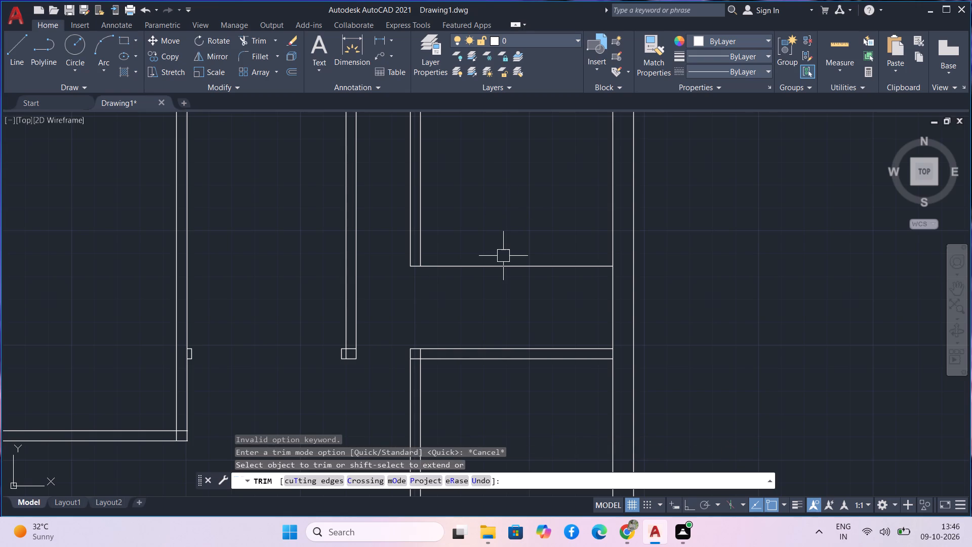
Offset the line at the top of the upper-right room's opening 2" upward.
type("o")
key("space")
key("2")
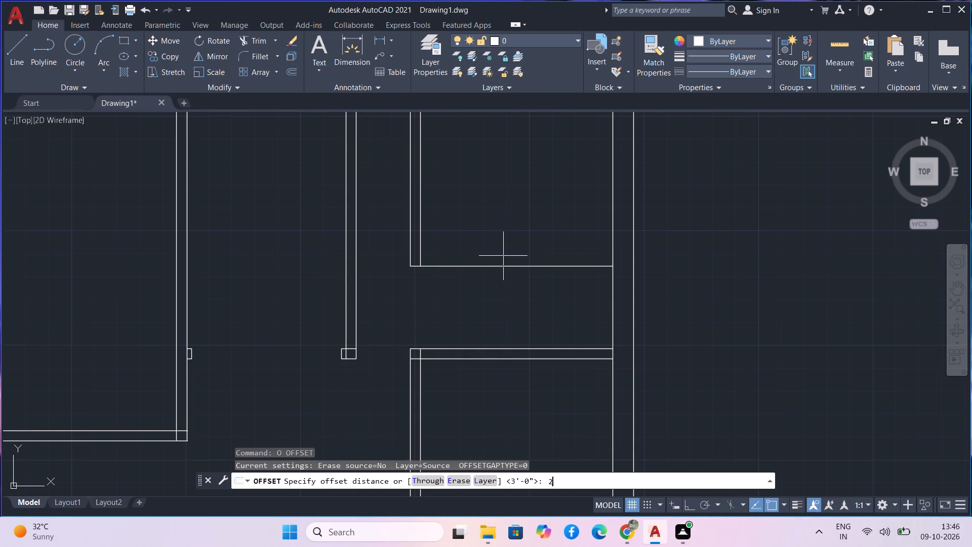
key("Return")
left_click(502, 267)
left_click(500, 231)
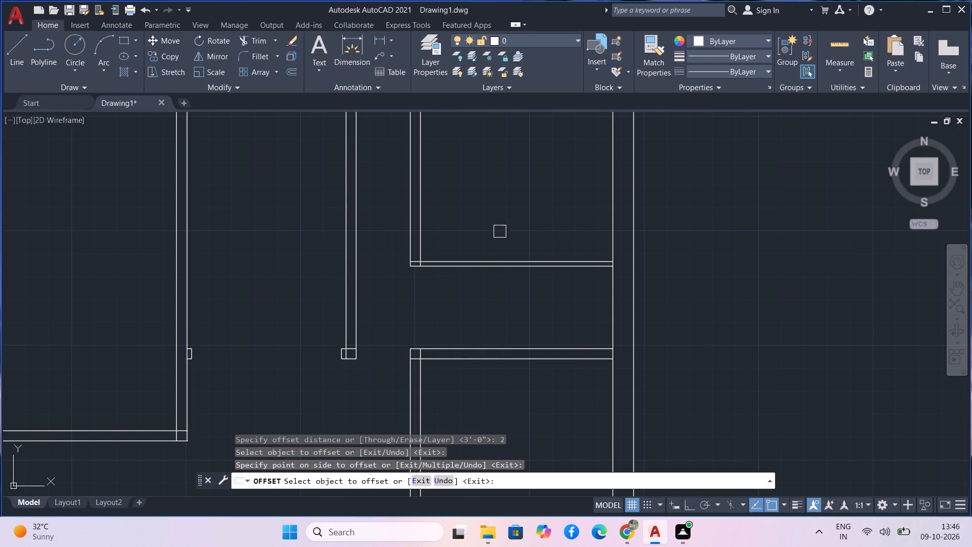
key("Escape")
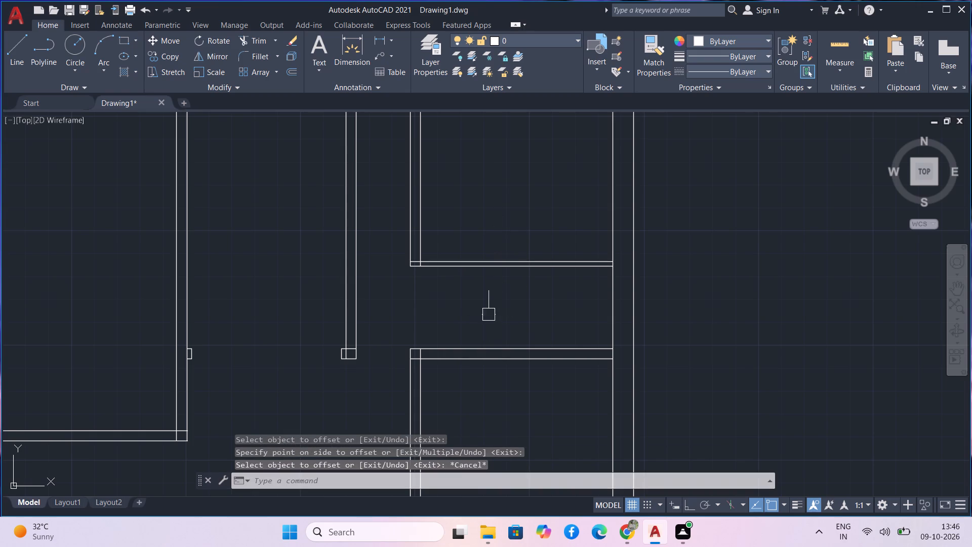
Trim both horizontal offset lines across the upper-right room, keeping only their short pieces inside the vertical partition's end.
type("tr")
key("space")
left_click_drag(518, 291, 575, 199)
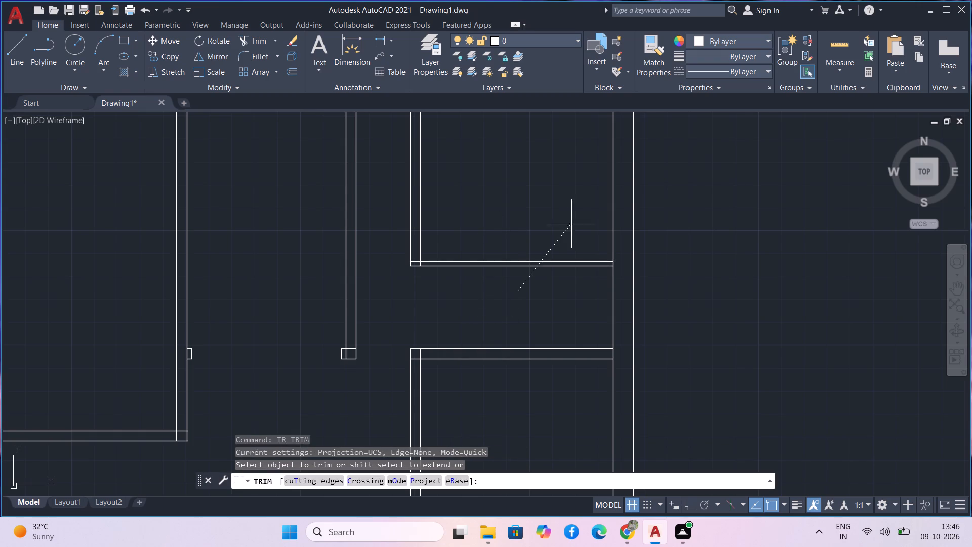
left_click_drag(575, 199, 575, 180)
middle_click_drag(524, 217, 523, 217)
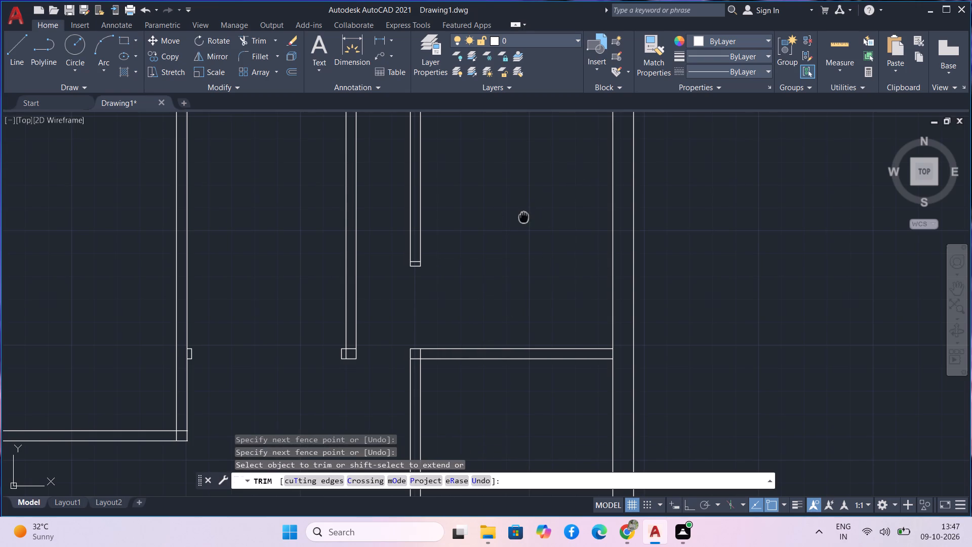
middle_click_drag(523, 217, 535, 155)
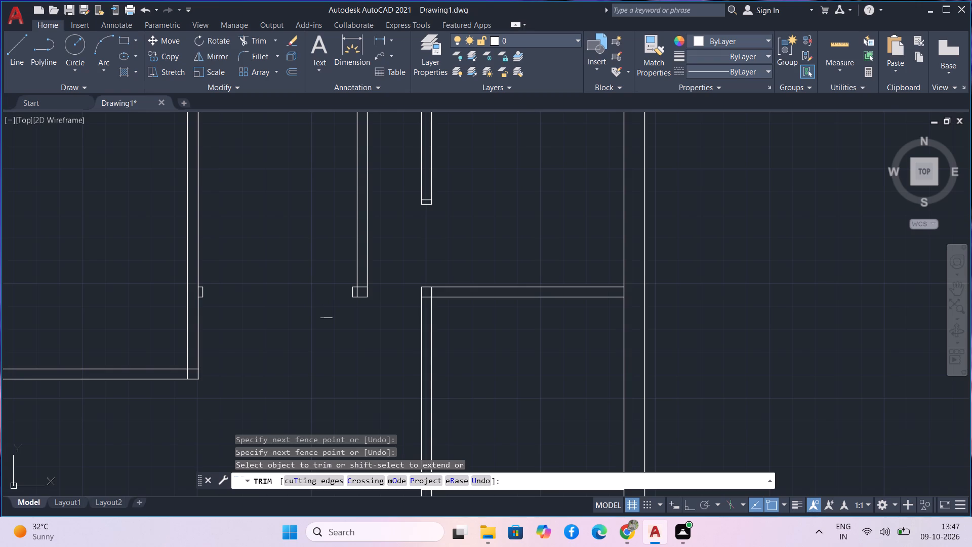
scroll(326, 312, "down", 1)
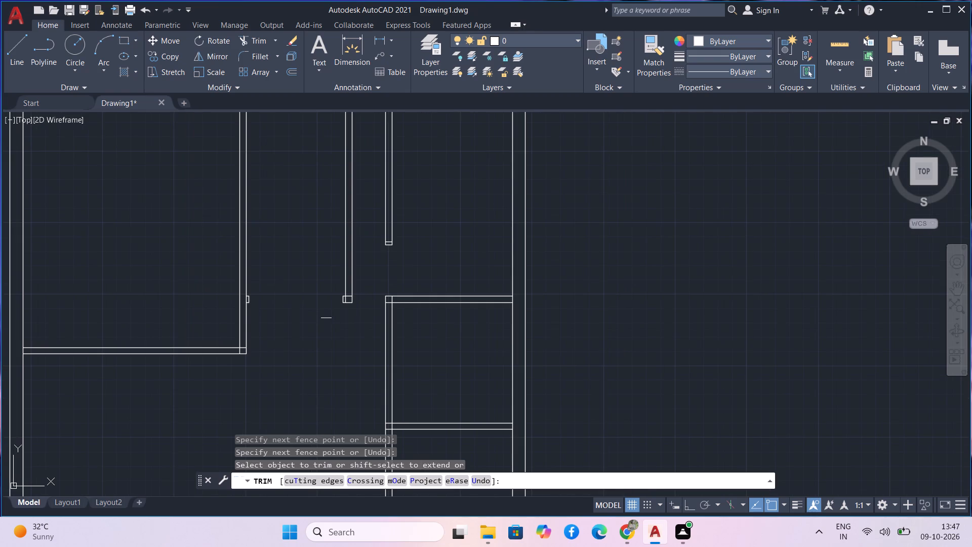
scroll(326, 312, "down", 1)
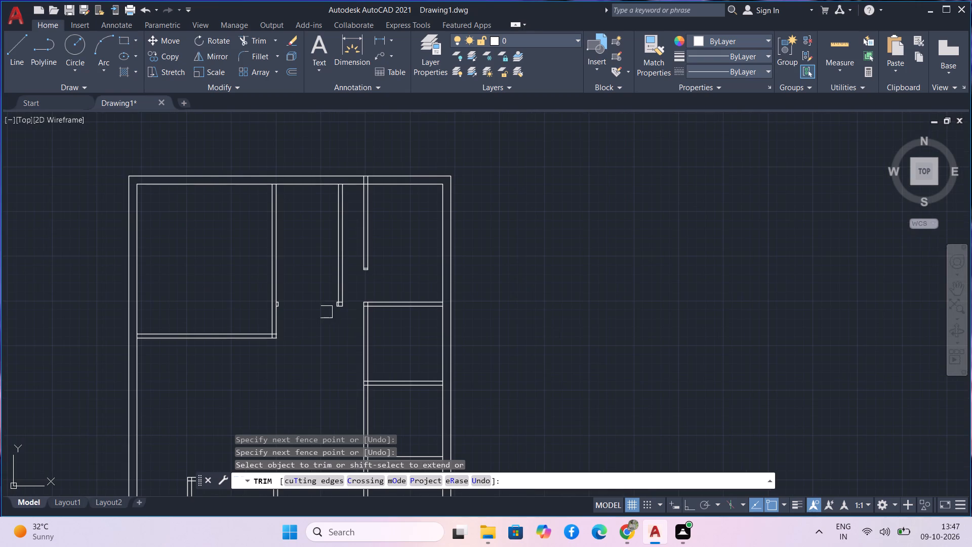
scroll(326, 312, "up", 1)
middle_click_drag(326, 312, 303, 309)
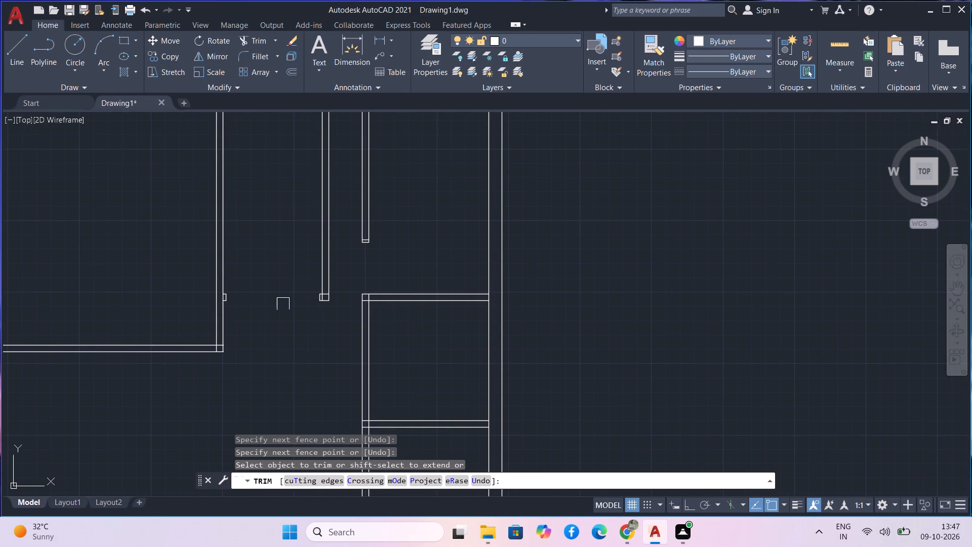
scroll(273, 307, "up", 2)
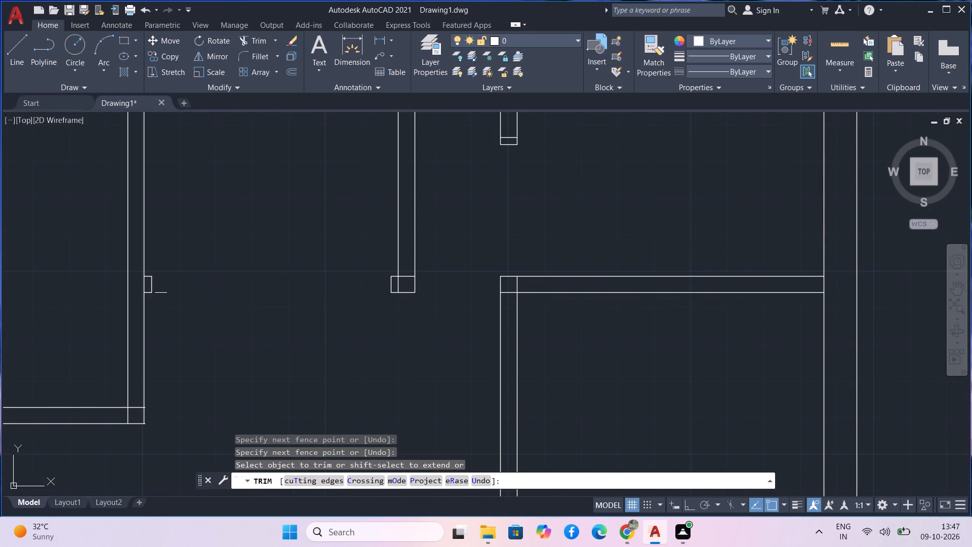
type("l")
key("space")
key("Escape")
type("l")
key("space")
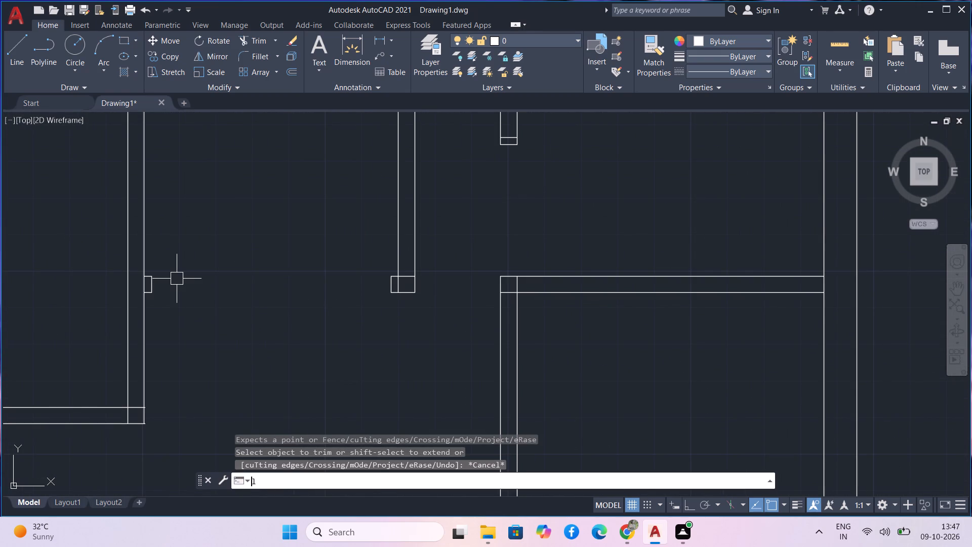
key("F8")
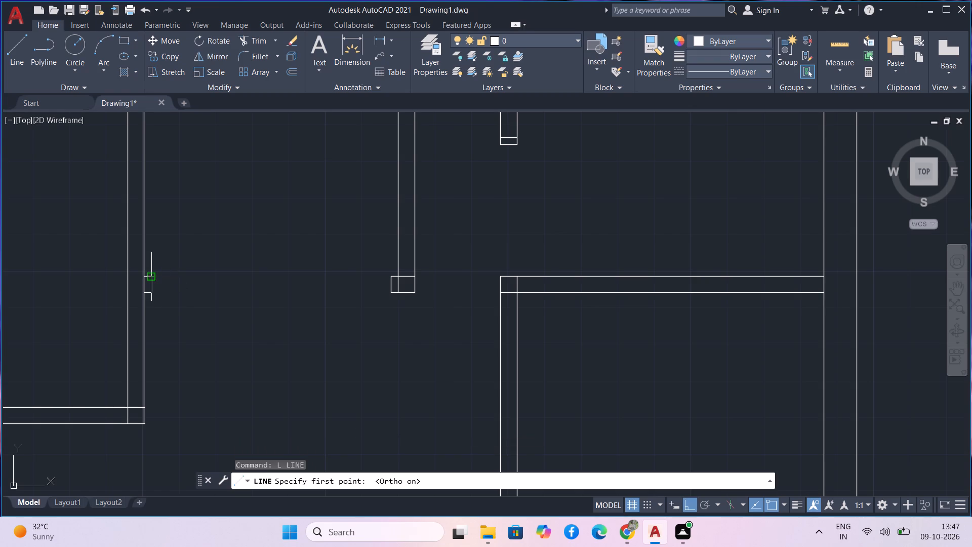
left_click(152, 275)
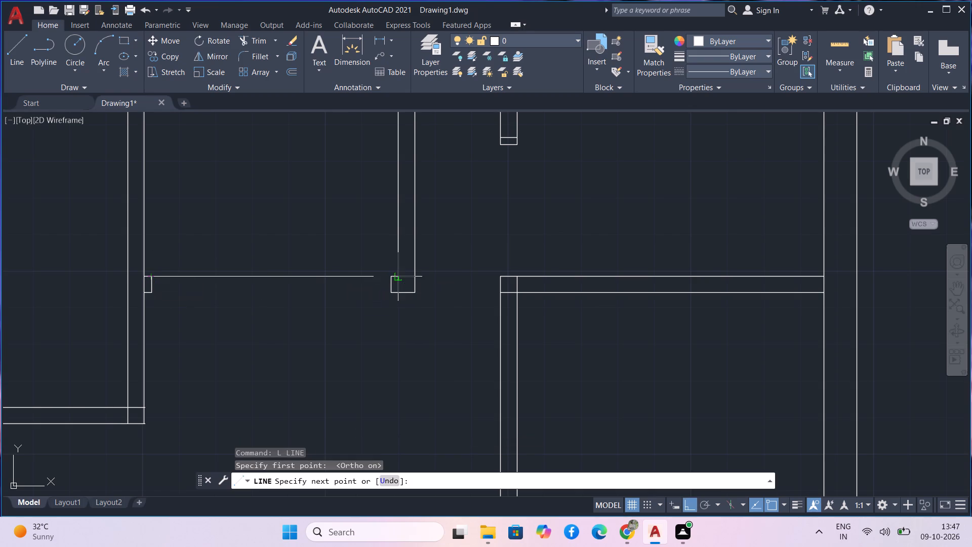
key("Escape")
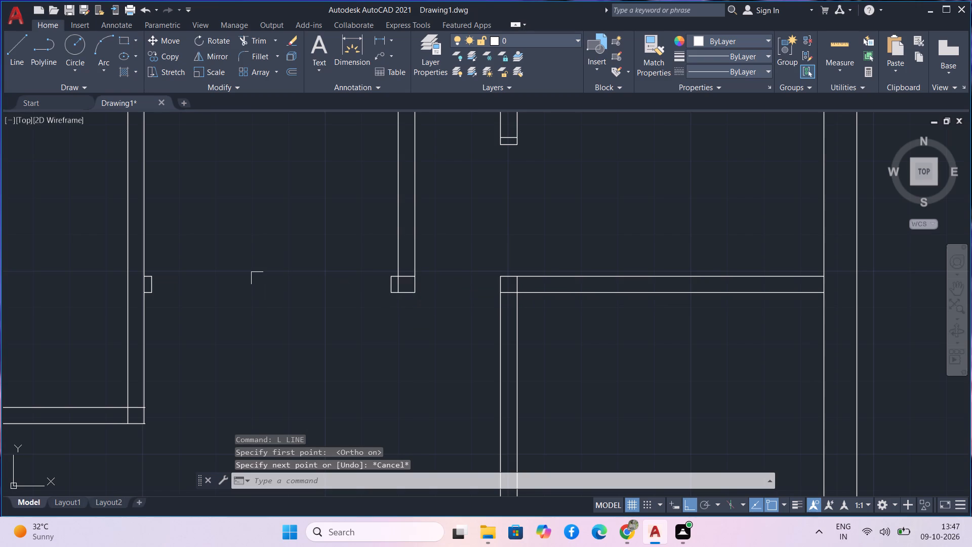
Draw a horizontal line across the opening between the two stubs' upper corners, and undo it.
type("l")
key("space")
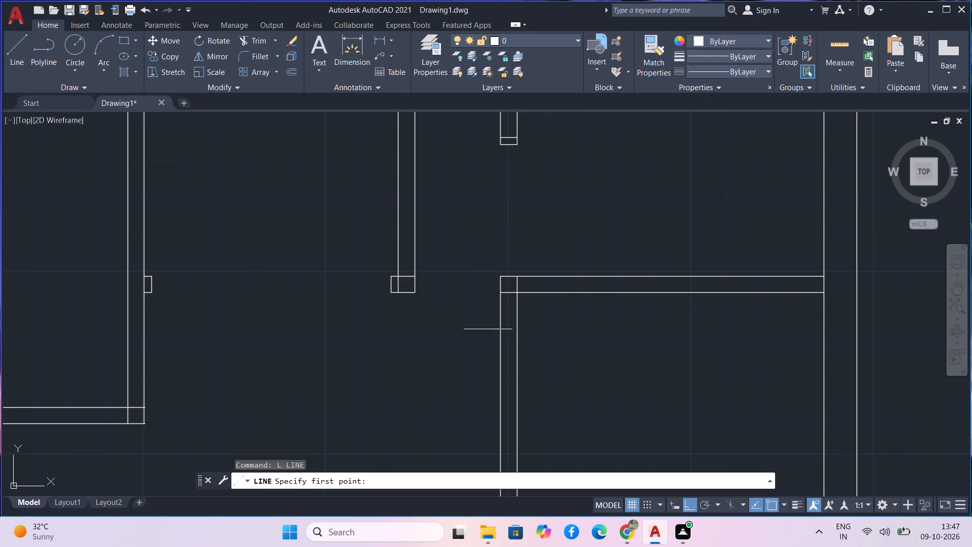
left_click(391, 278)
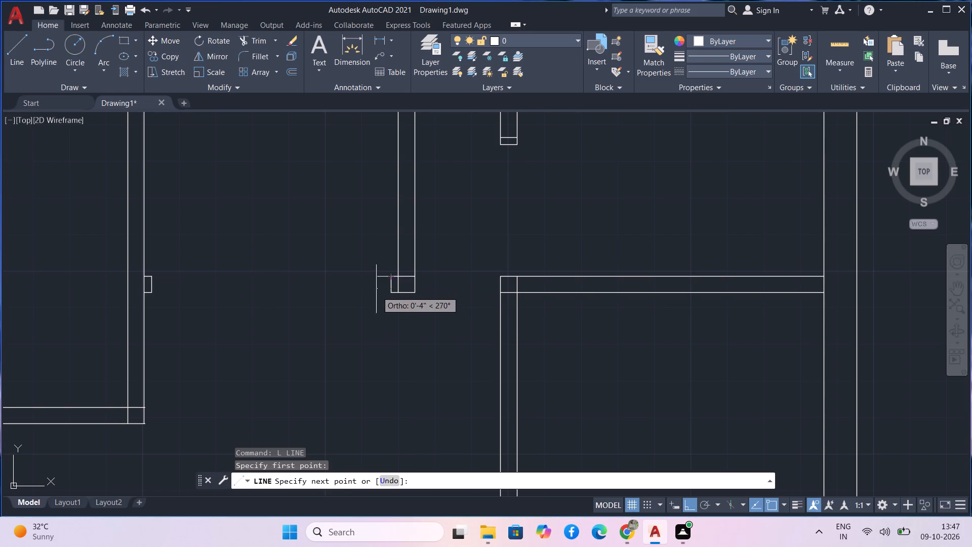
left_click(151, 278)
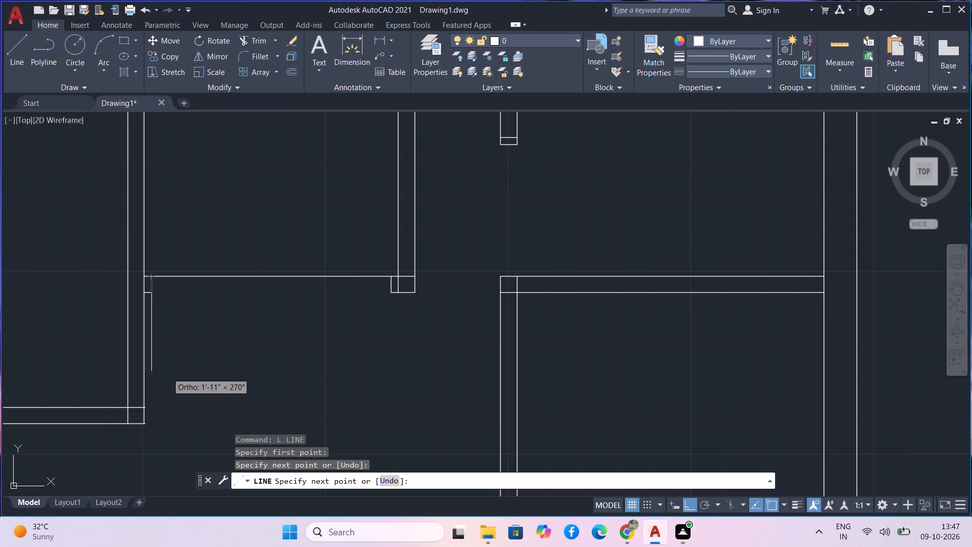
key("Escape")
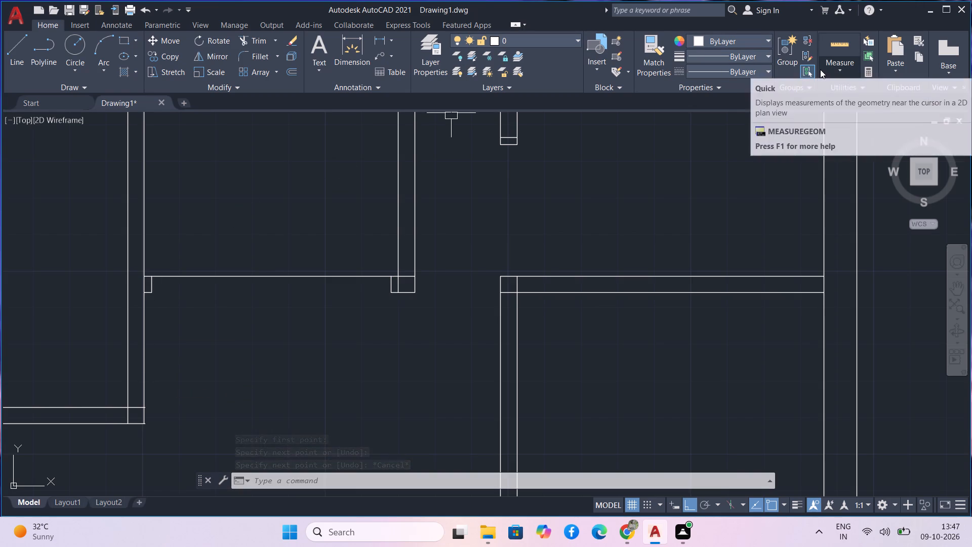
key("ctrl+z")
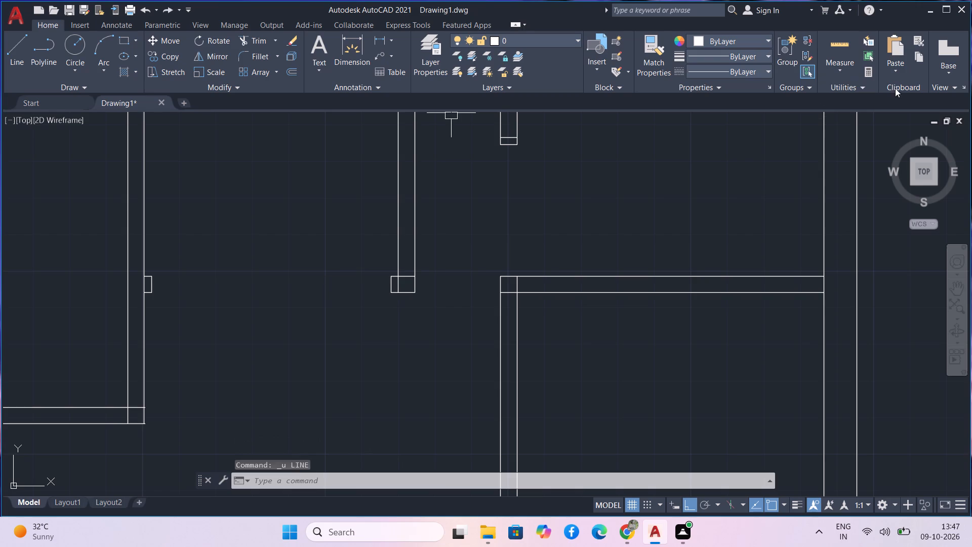
Measure the clear width between the two vertical partitions on either side of the stubbed opening.
left_click(856, 48)
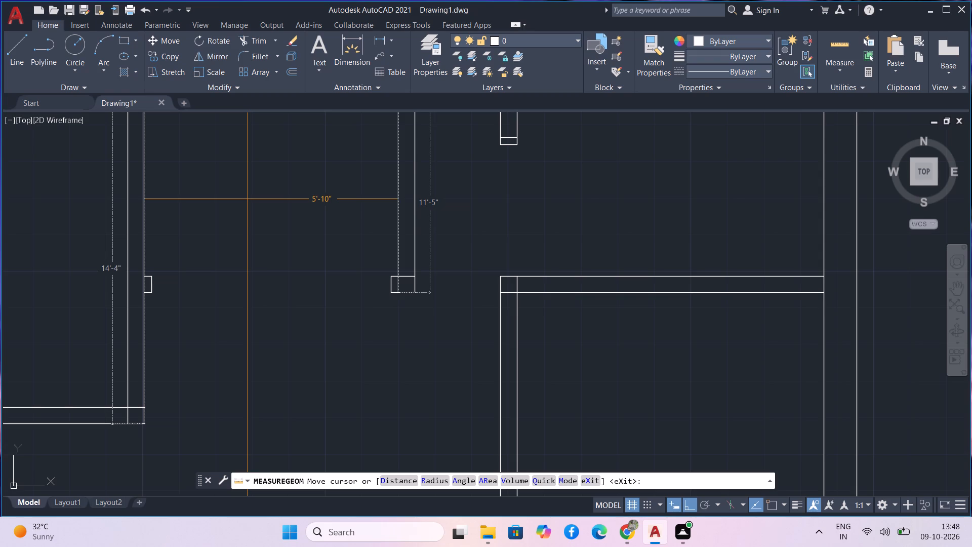
key("Escape")
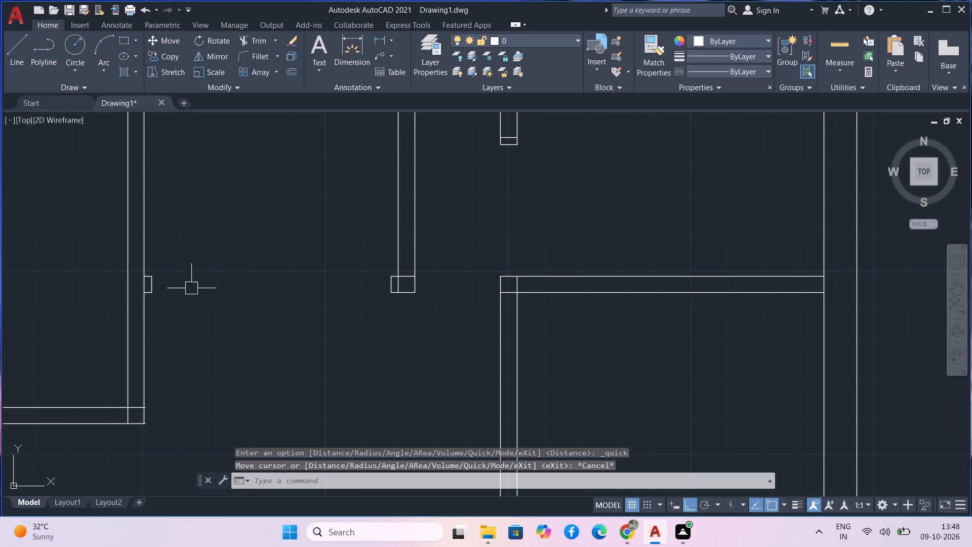
Trim away the vertical end line of the small stub on the left-hand vertical partition.
scroll(170, 282, "up", 2)
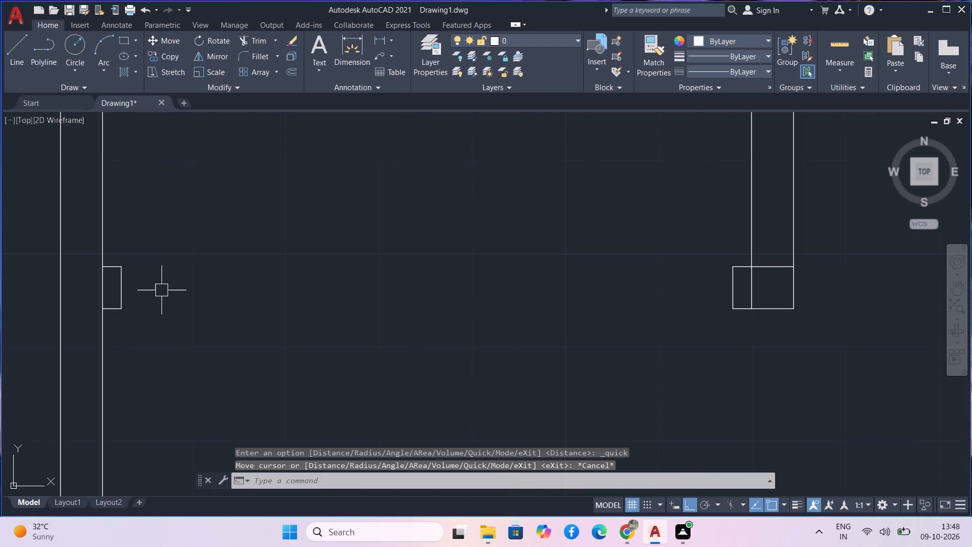
type("tr")
key("space")
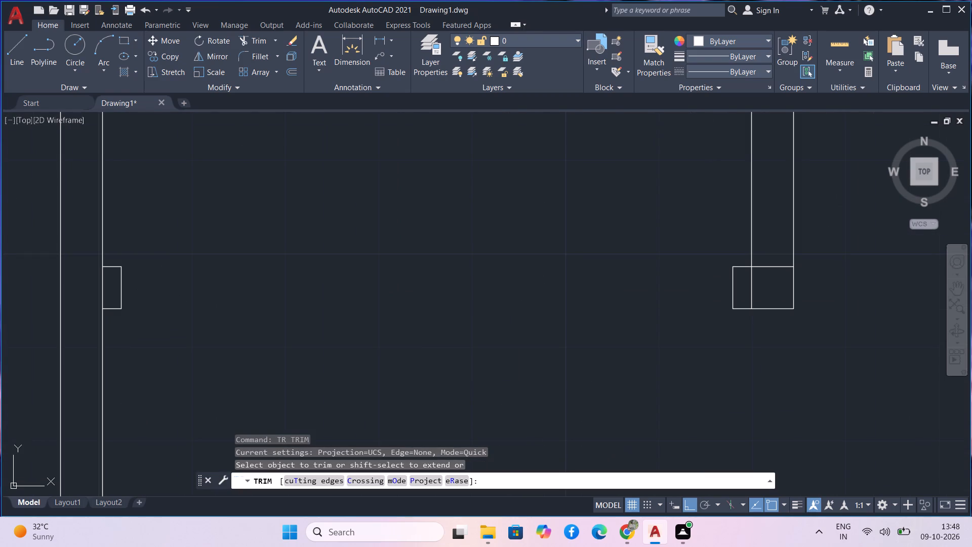
left_click(120, 286)
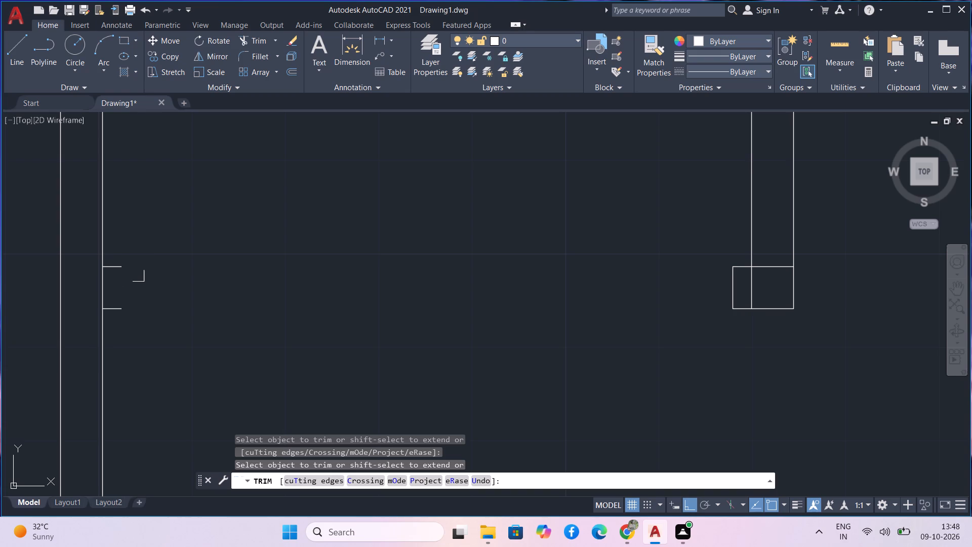
type("ex")
key("space")
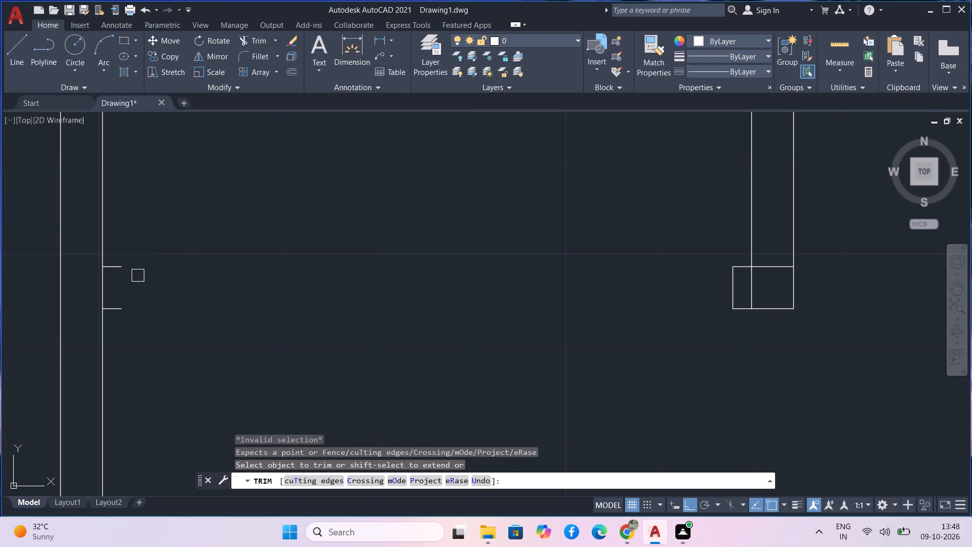
key("Escape")
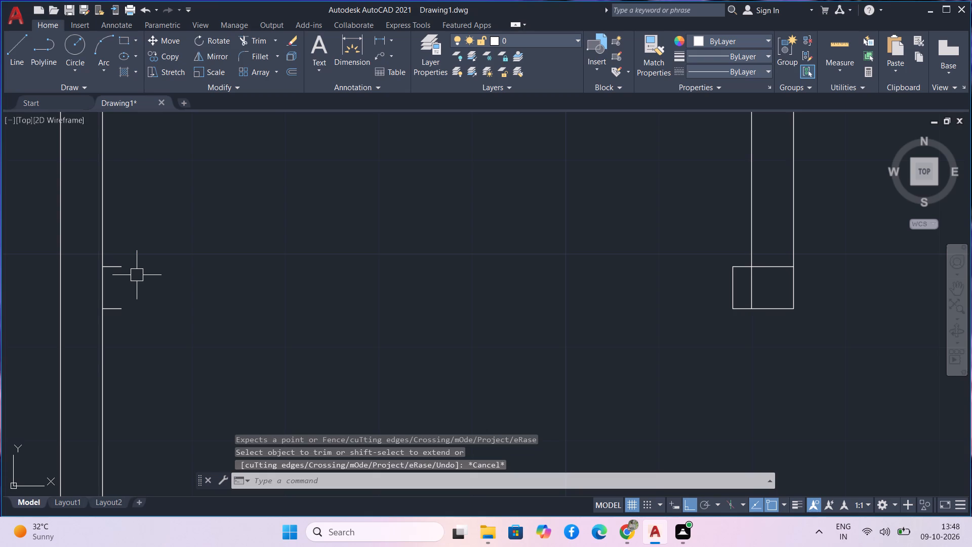
Extend both horizontal lines of the left-hand stub across the opening to the stub on the opposite partition.
type("ex")
key("space")
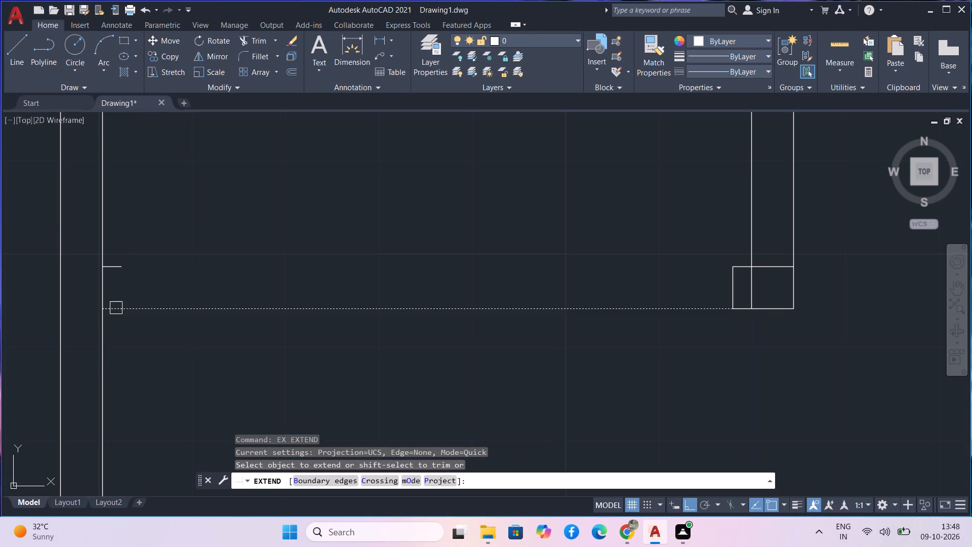
left_click(127, 266)
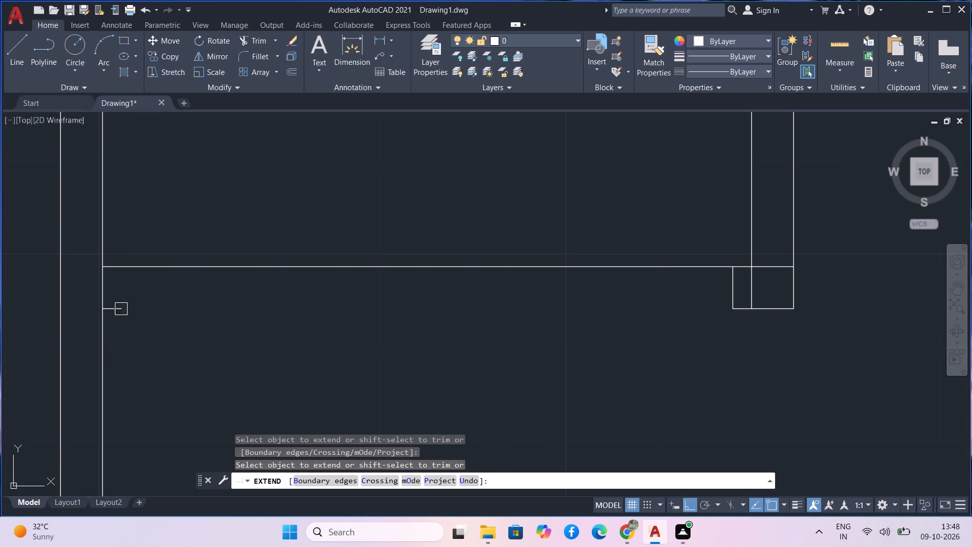
left_click(120, 310)
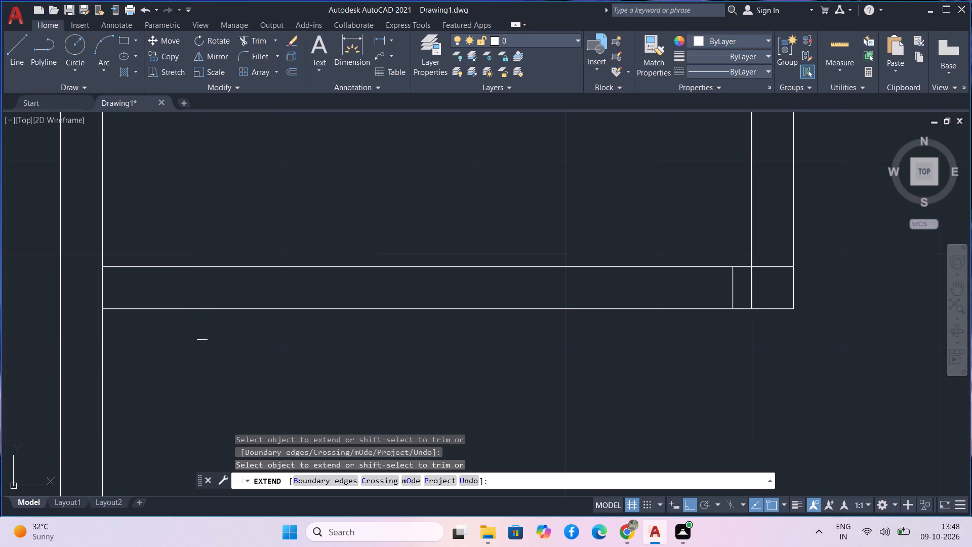
key("Escape")
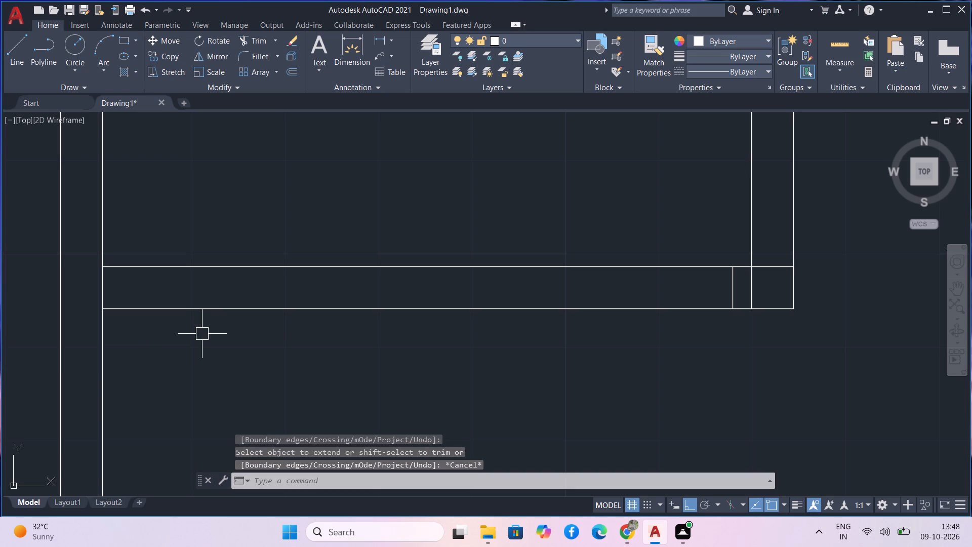
Offset the left-hand vertical partition's inner line 3'2" rightward across the extended horizontal partition.
type("o")
key("space")
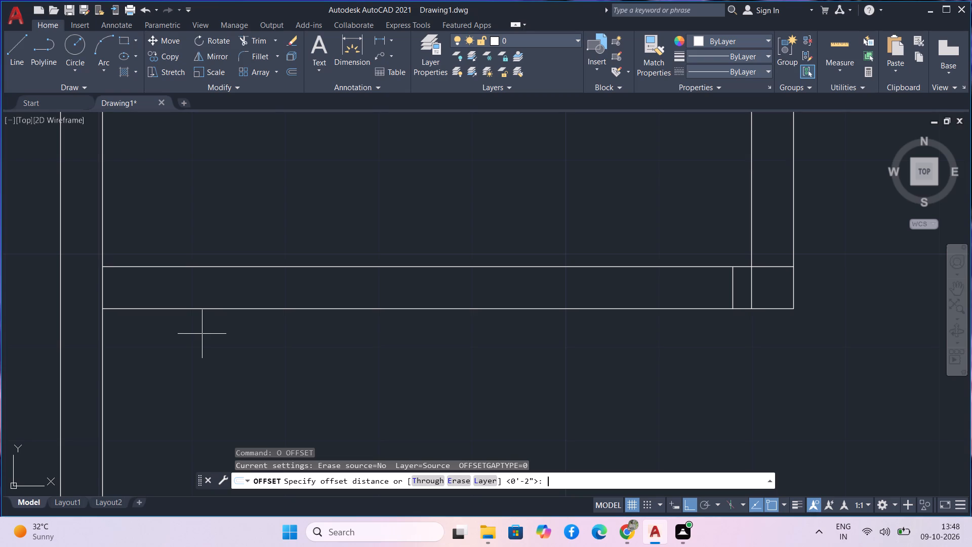
type("3'2")
key("shift+quotedbl")
key("Return")
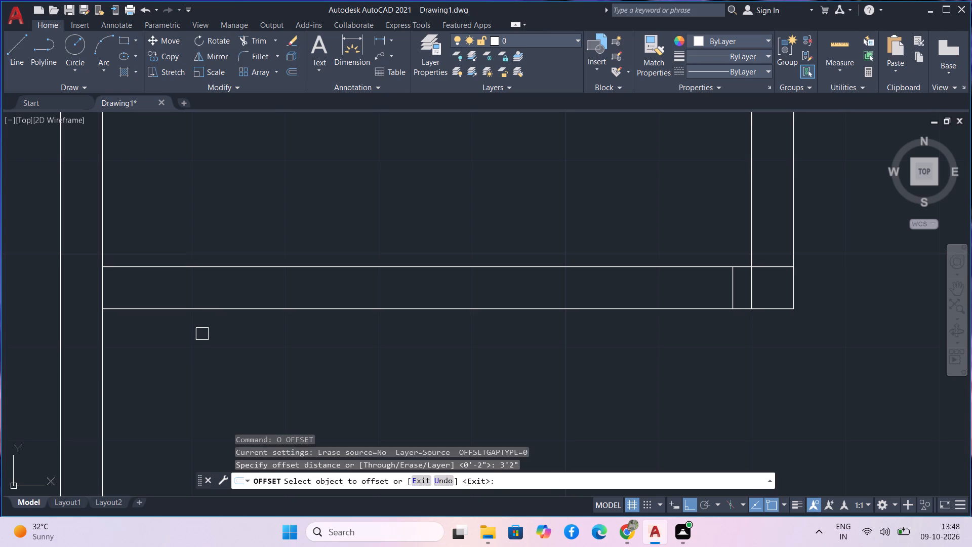
left_click(108, 292)
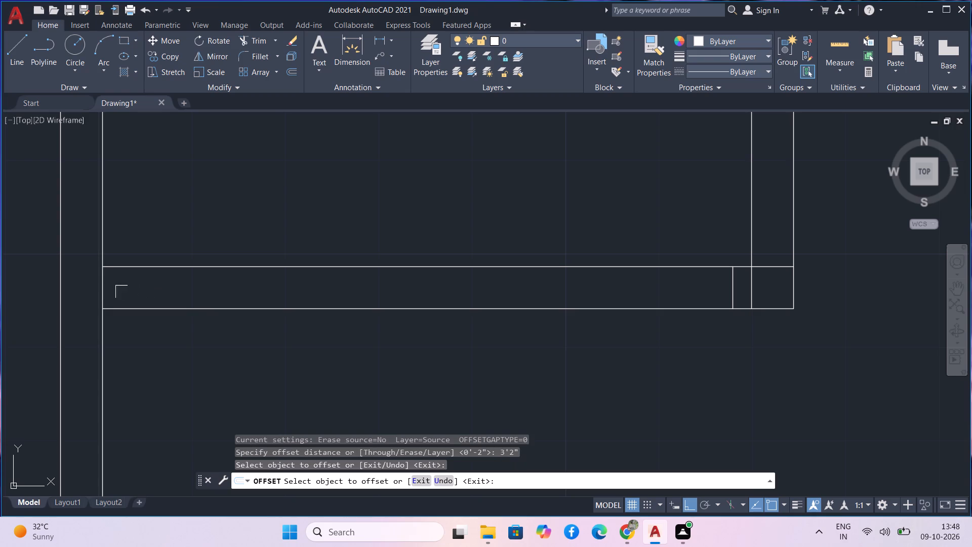
left_click(106, 291)
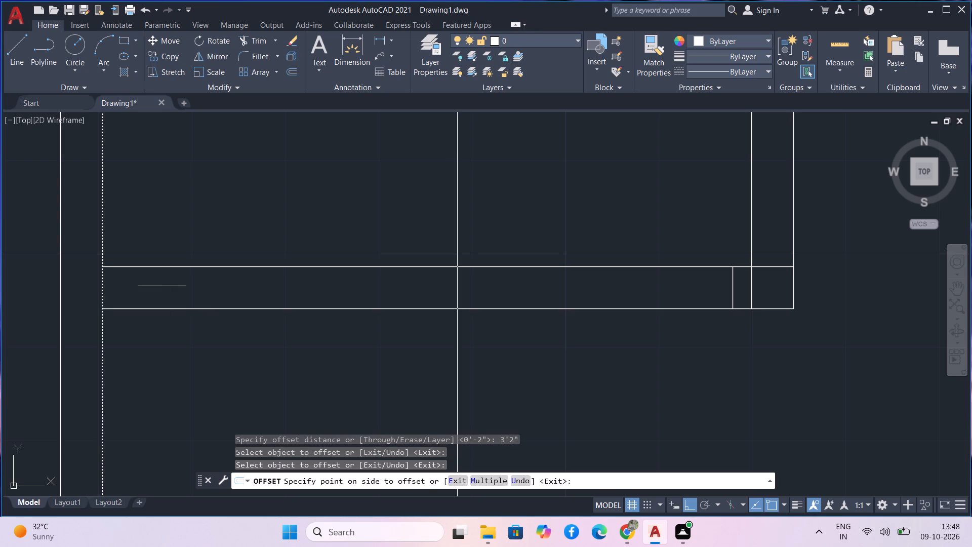
left_click(167, 294)
Trim the 3'2" offset line above the horizontal partition.
scroll(167, 294, "down", 1)
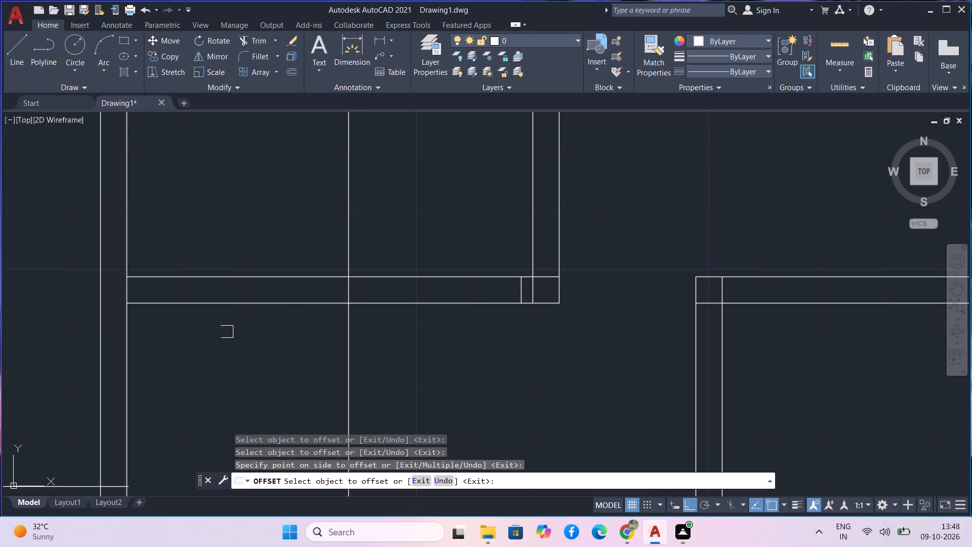
type("tr")
key("space")
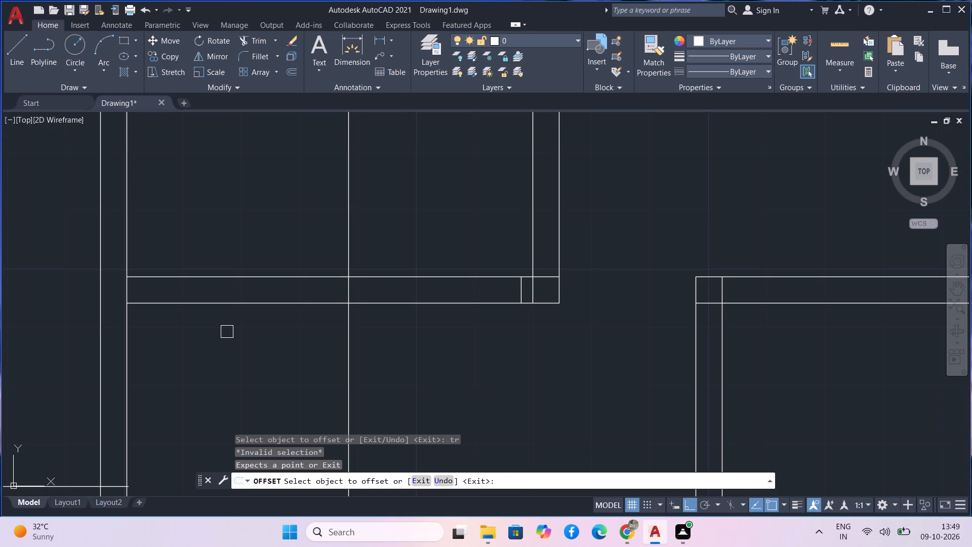
left_click_drag(436, 228, 336, 227)
key("Escape")
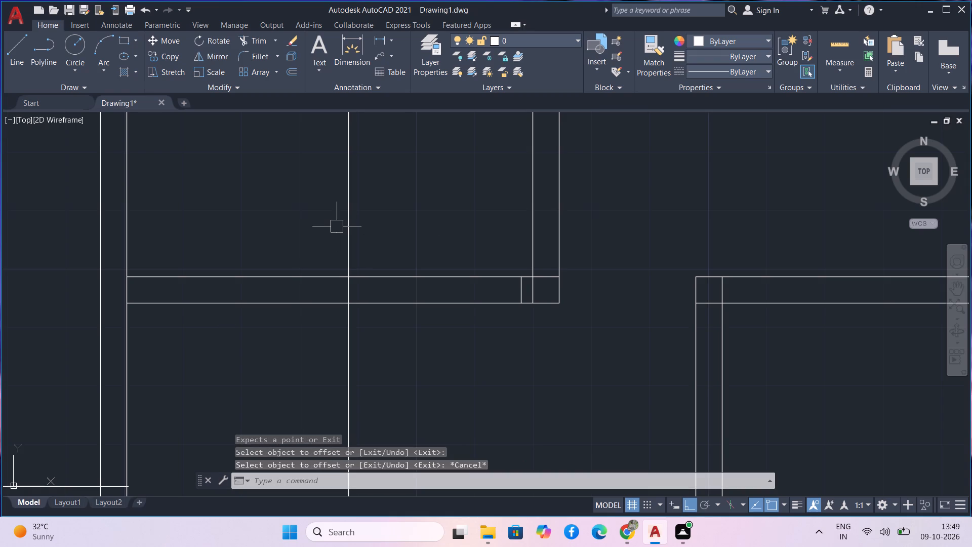
type("tr")
key("space")
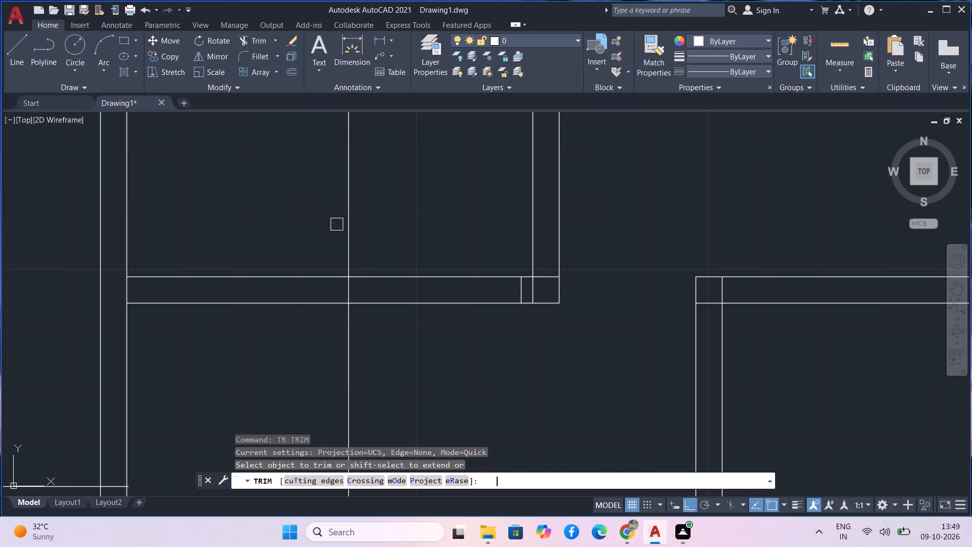
left_click(348, 219)
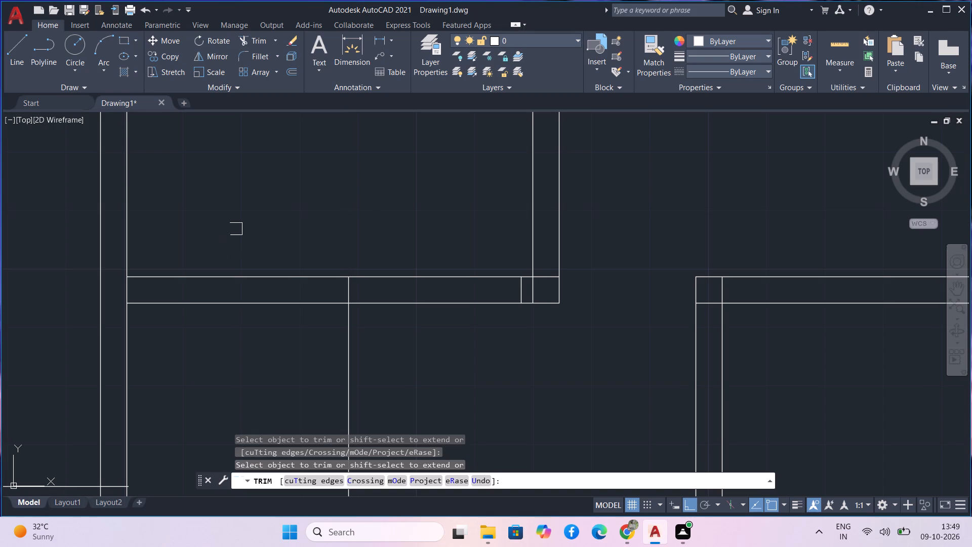
key("Escape")
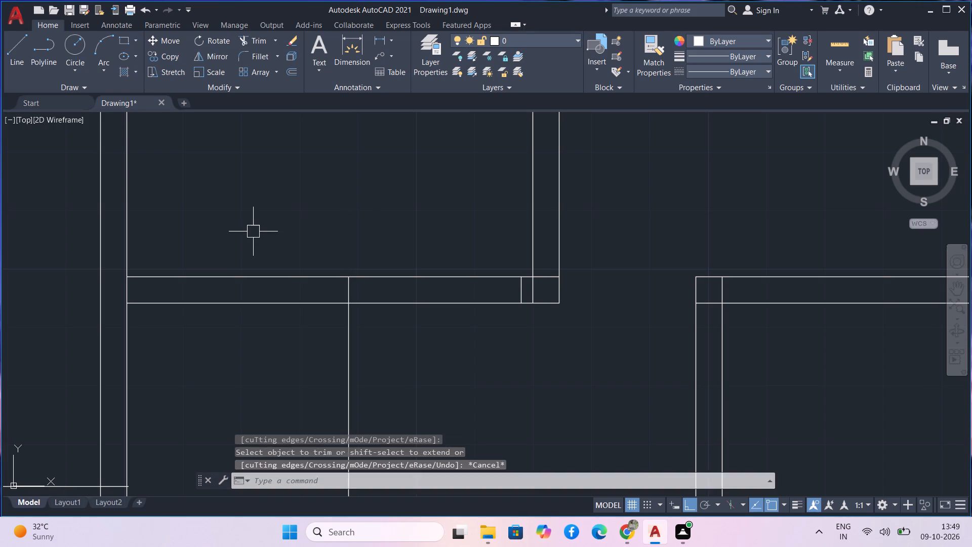
Offset the left-hand vertical partition's inner line 2" rightward across the horizontal partition.
key("o")
key("space")
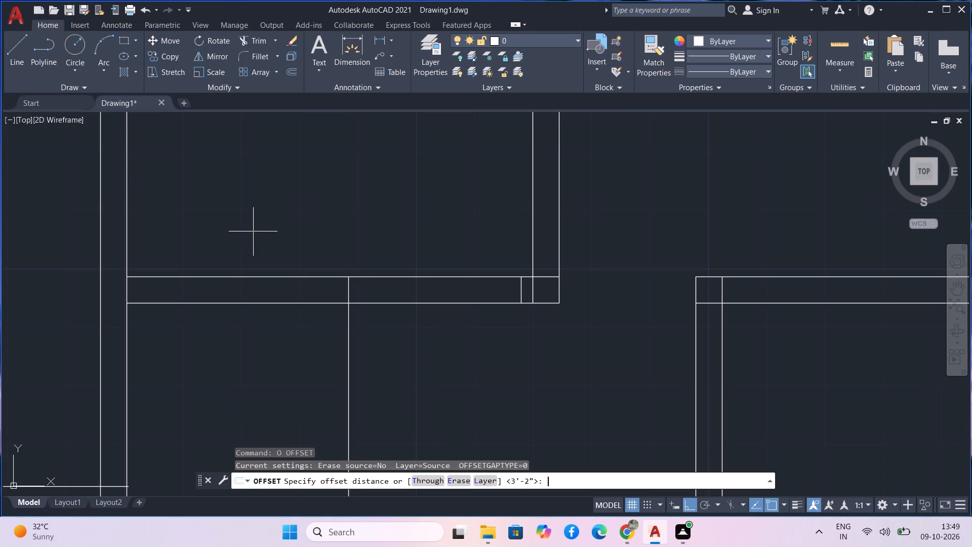
key("2")
key("Return")
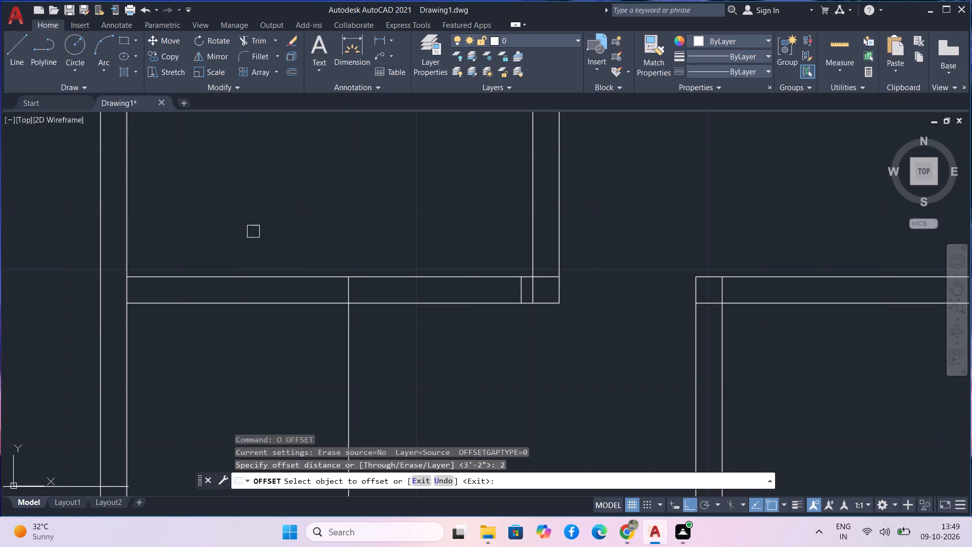
left_click(123, 255)
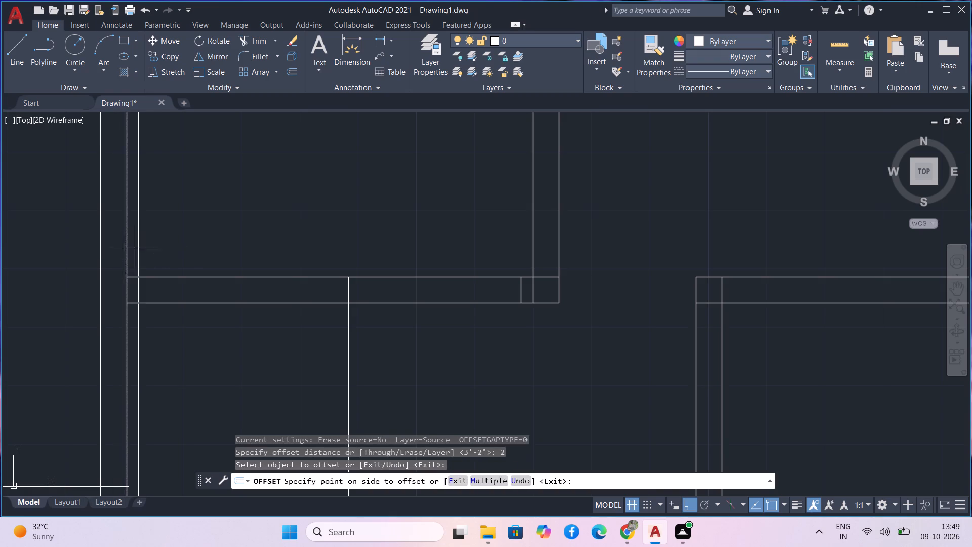
left_click(142, 246)
key("Escape")
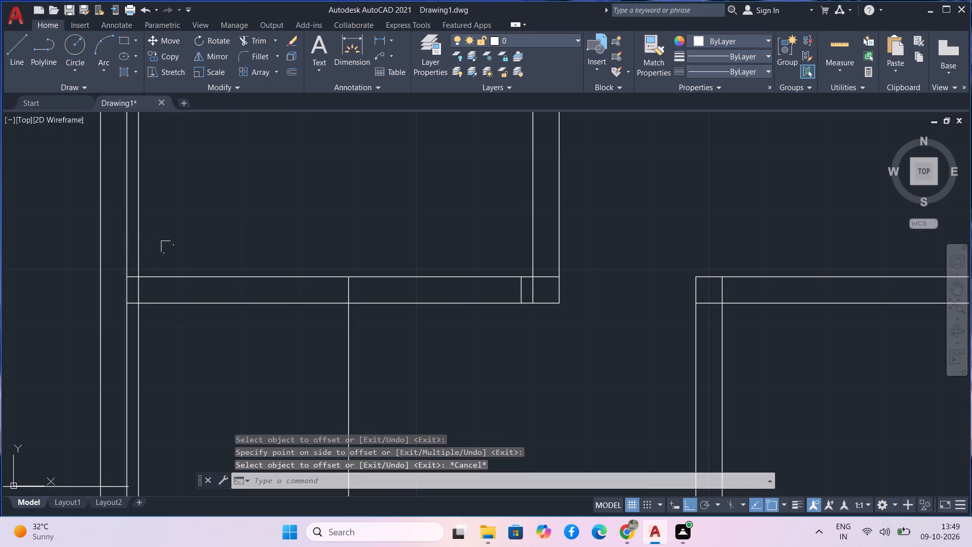
Trim the 3'2" offset line below the horizontal partition so only its part between the partition lines is left.
scroll(218, 449, "down", 1)
middle_click_drag(296, 413, 266, 373)
type("tr")
key("space")
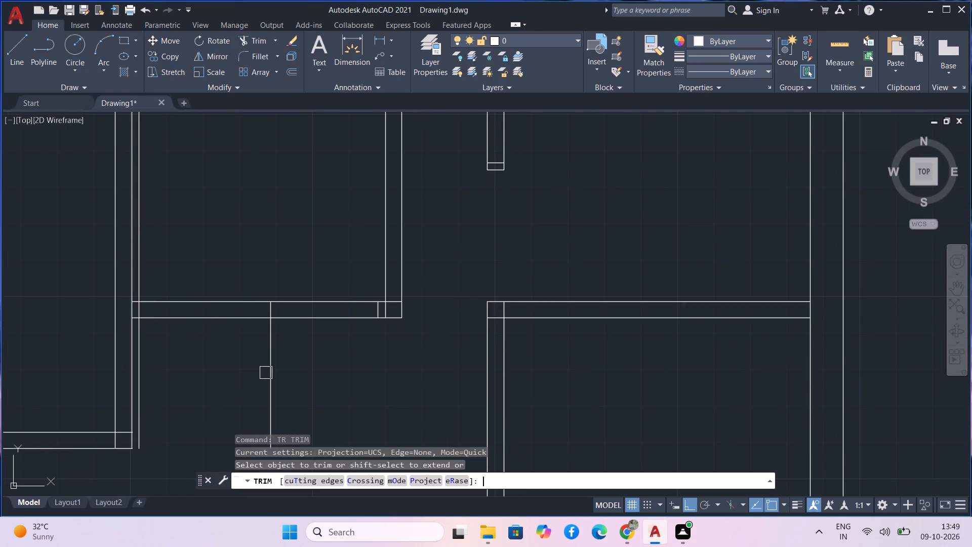
left_click_drag(273, 372, 266, 371)
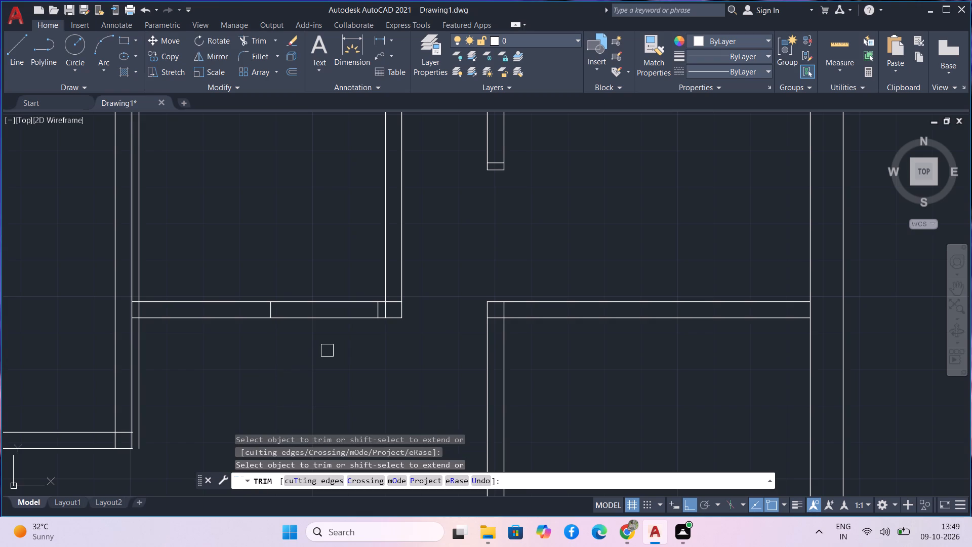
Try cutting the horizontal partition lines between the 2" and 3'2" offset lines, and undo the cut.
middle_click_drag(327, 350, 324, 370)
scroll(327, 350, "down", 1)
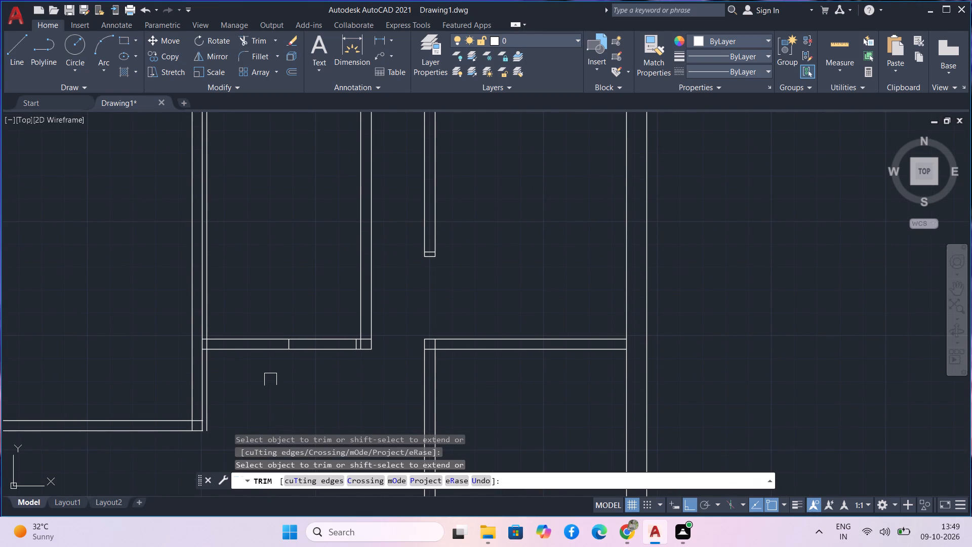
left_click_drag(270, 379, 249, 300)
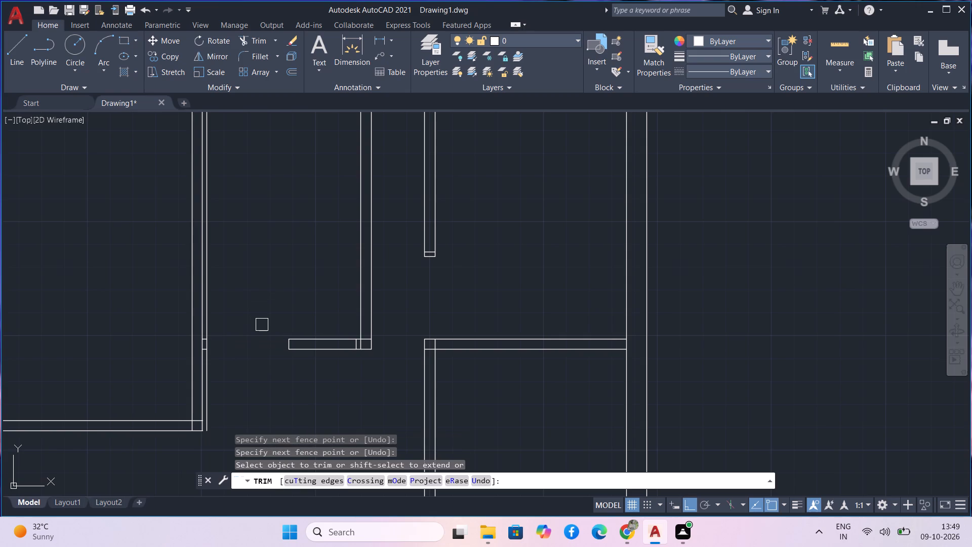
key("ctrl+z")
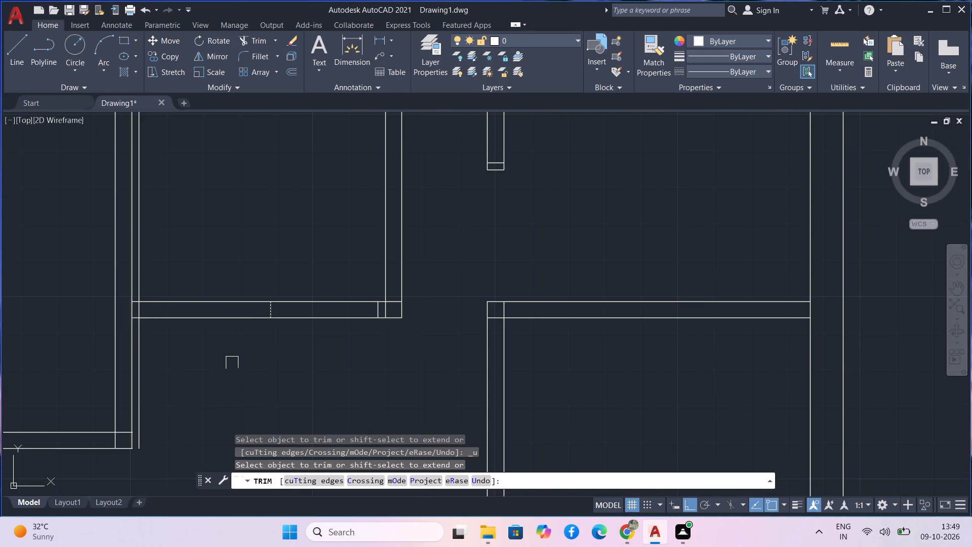
Trim the 2" offset line above and below the horizontal partition, and cut out the partition lines between both offset lines to form the opening.
left_click(139, 366)
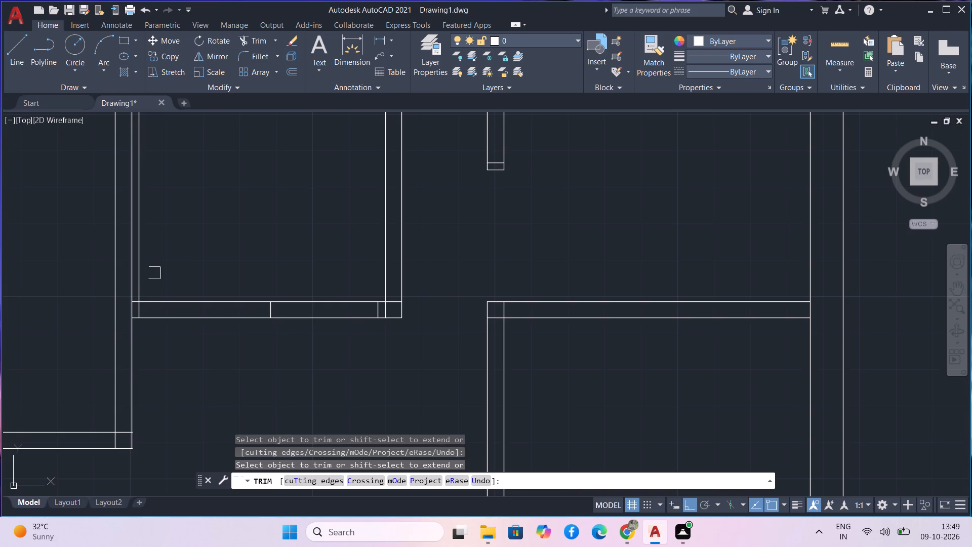
left_click(143, 279)
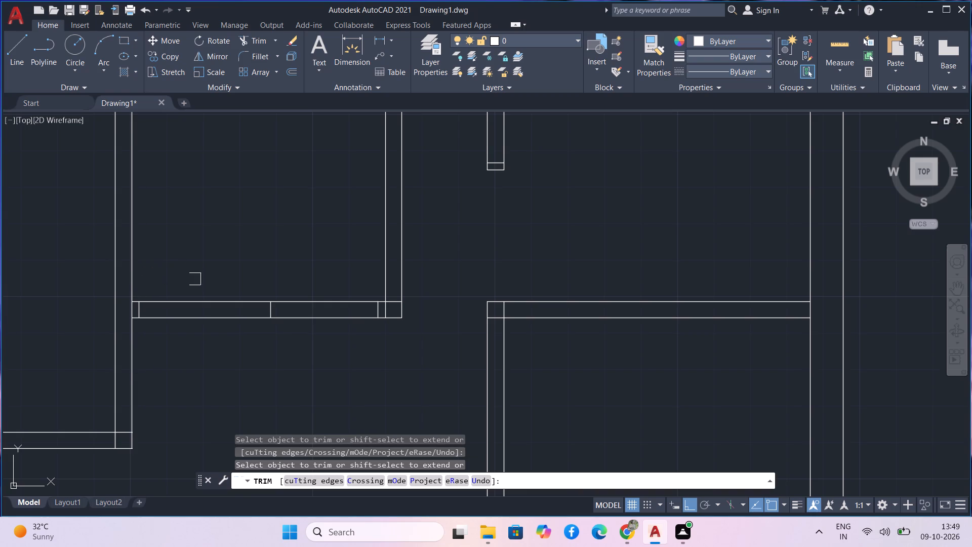
left_click_drag(209, 265, 214, 373)
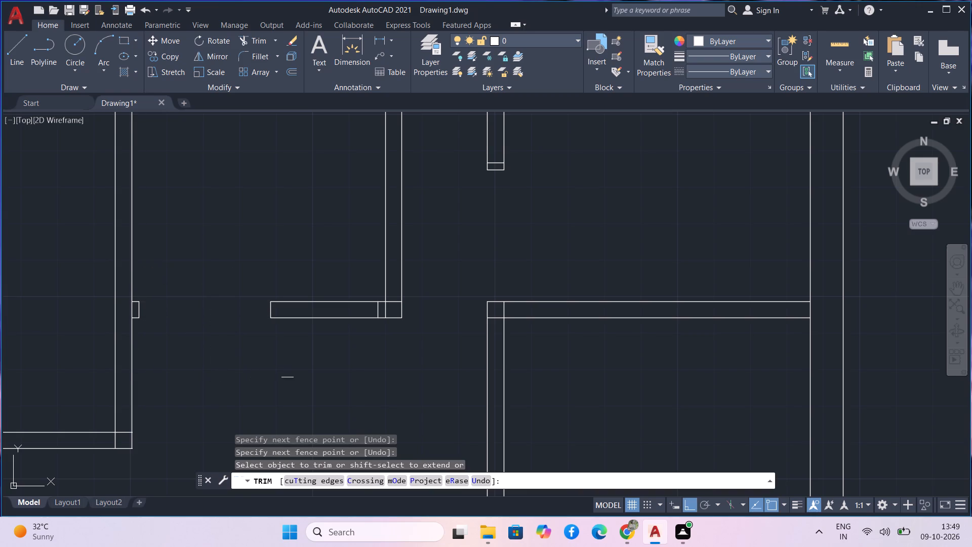
Trim the old stub line and overlapping inner lines at the corner where the short horizontal partition meets the middle vertical partition.
scroll(380, 314, "up", 2)
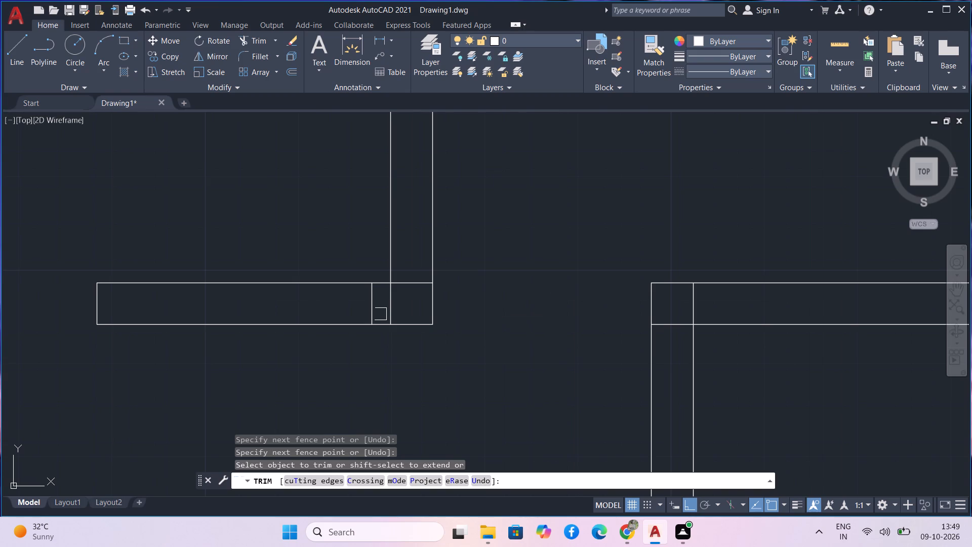
left_click_drag(342, 314, 408, 269)
Trim the overlapping inner lines at the upper-left corner of the right-hand room just below the passage opening.
scroll(408, 269, "down", 3)
middle_click_drag(392, 342, 338, 361)
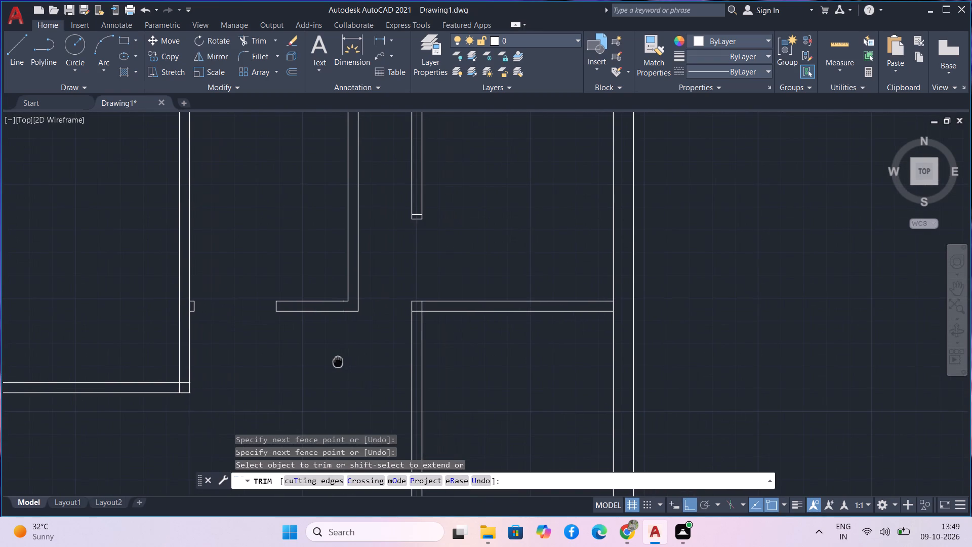
middle_click_drag(338, 361, 363, 345)
scroll(363, 345, "down", 1)
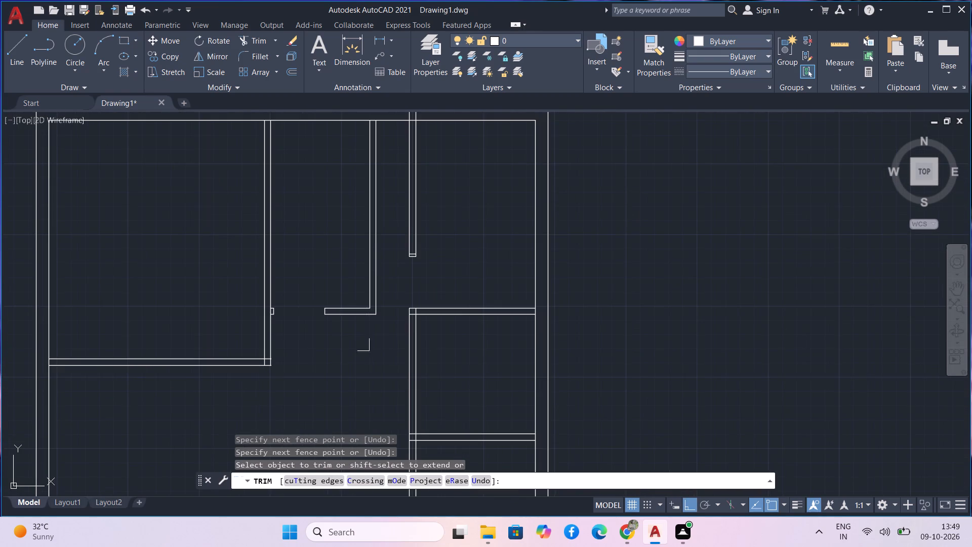
scroll(424, 316, "up", 6)
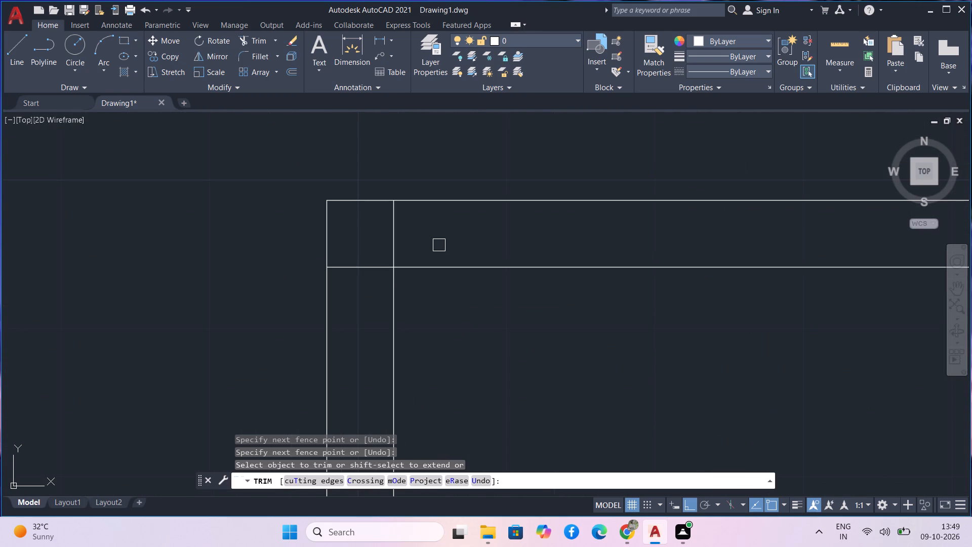
left_click_drag(437, 237, 374, 300)
Trim the overlapping partition lines at the lower-right corner of the upper-left room.
scroll(374, 300, "down", 5)
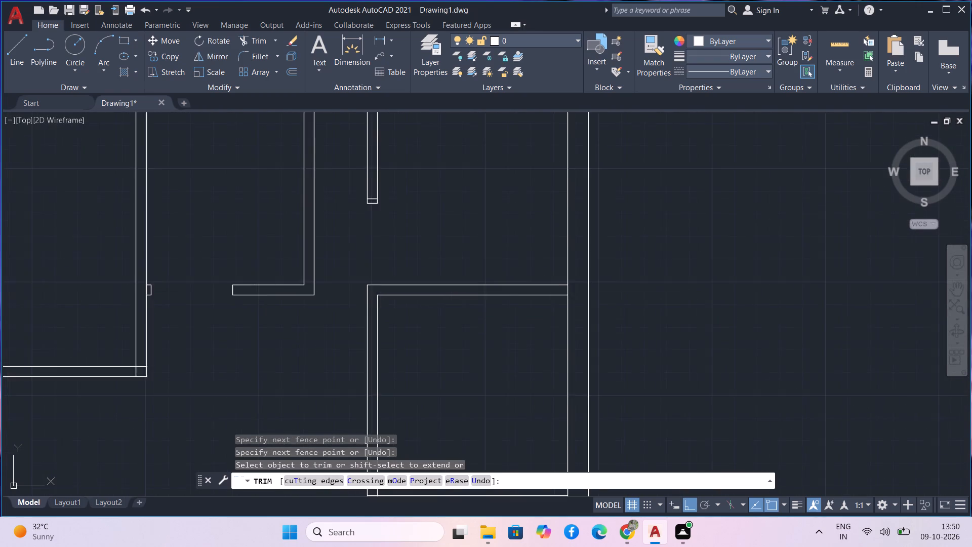
middle_click_drag(422, 348, 399, 245)
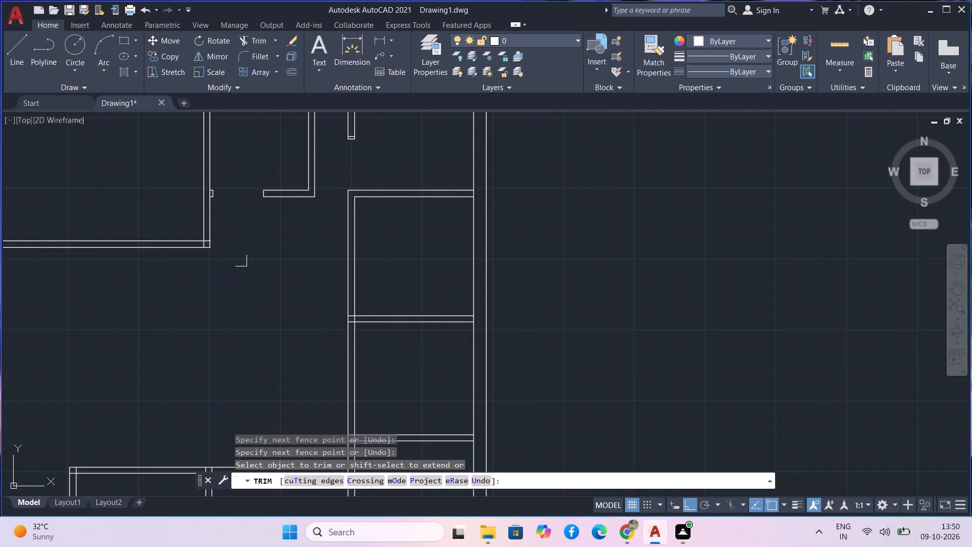
middle_click_drag(240, 260, 268, 397)
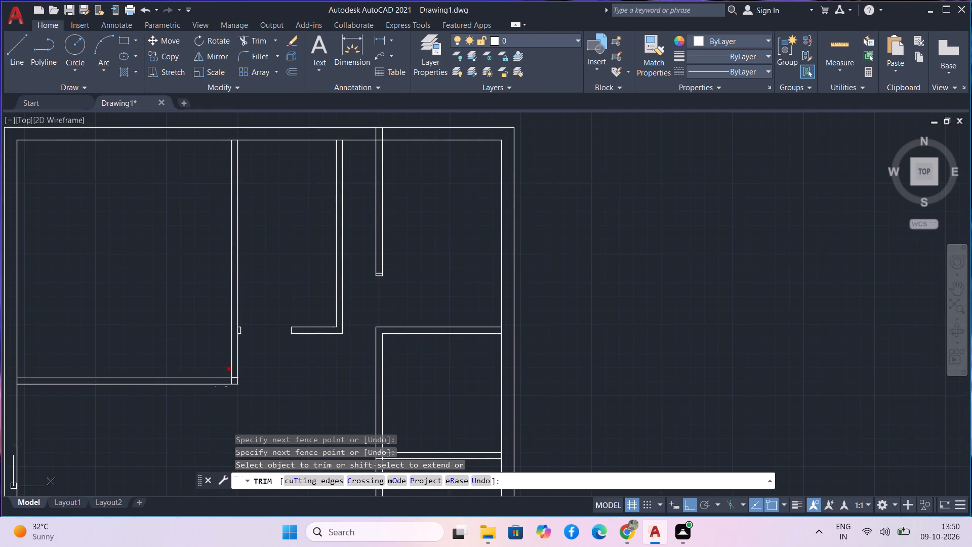
scroll(224, 388, "up", 5)
middle_click_drag(248, 410, 236, 437)
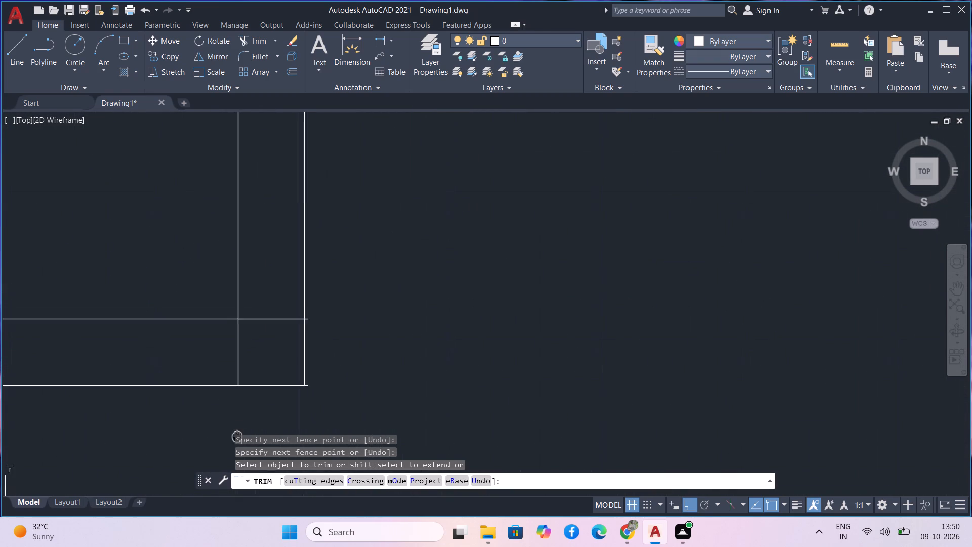
middle_click_drag(236, 437, 218, 465)
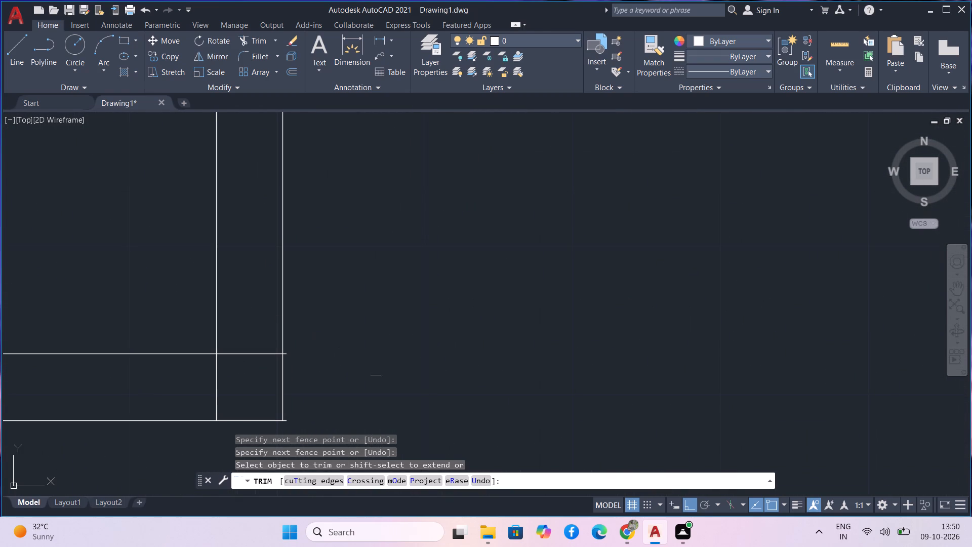
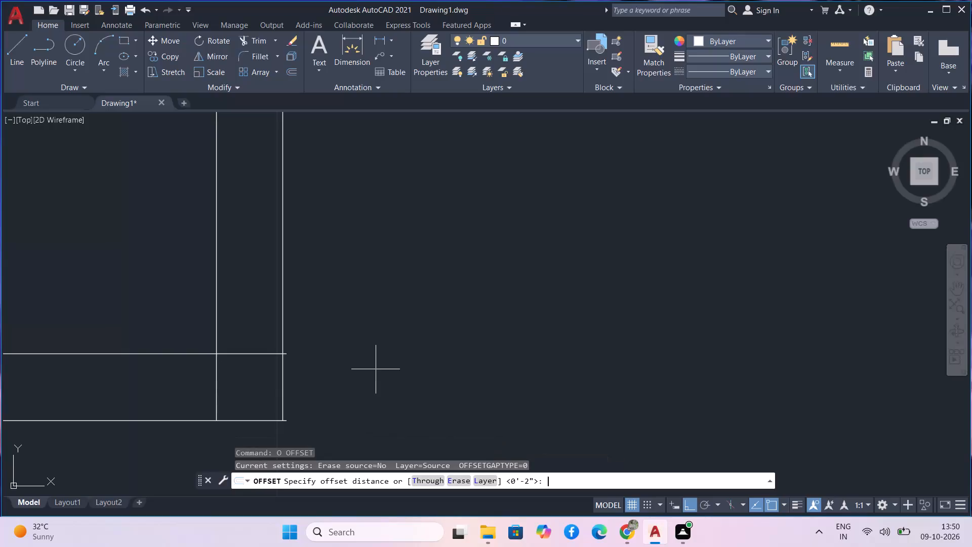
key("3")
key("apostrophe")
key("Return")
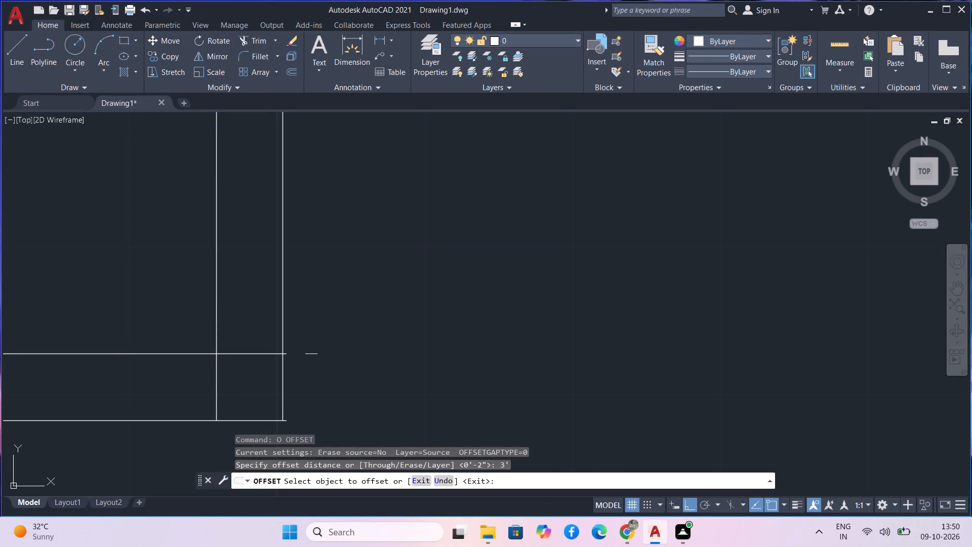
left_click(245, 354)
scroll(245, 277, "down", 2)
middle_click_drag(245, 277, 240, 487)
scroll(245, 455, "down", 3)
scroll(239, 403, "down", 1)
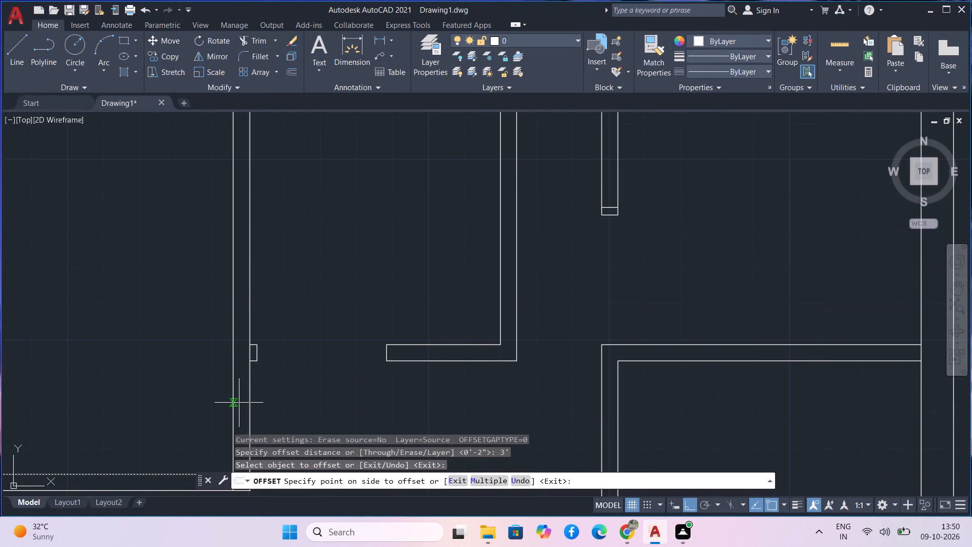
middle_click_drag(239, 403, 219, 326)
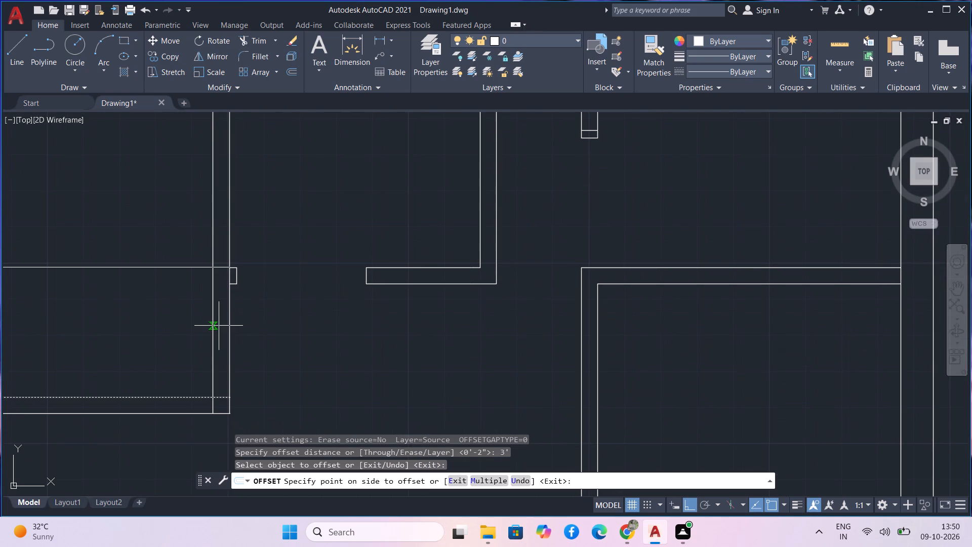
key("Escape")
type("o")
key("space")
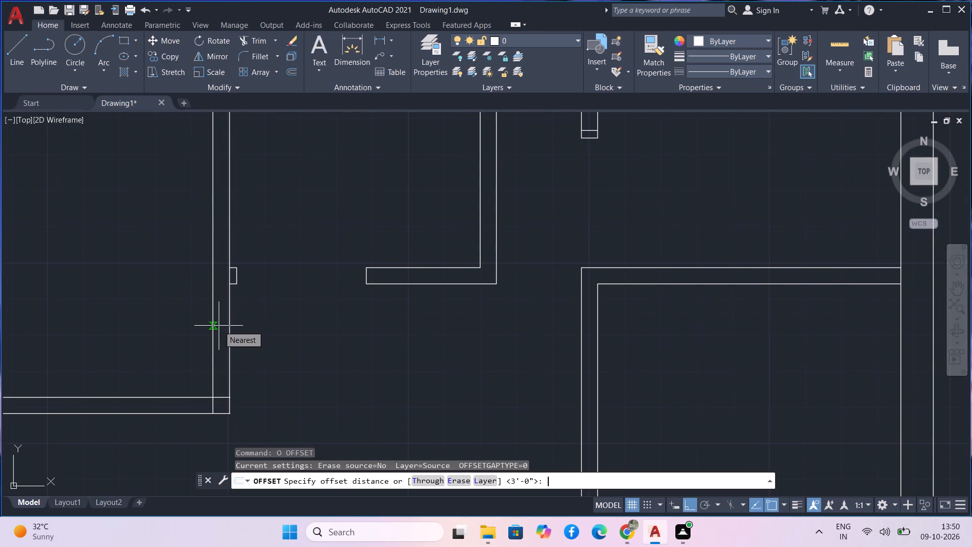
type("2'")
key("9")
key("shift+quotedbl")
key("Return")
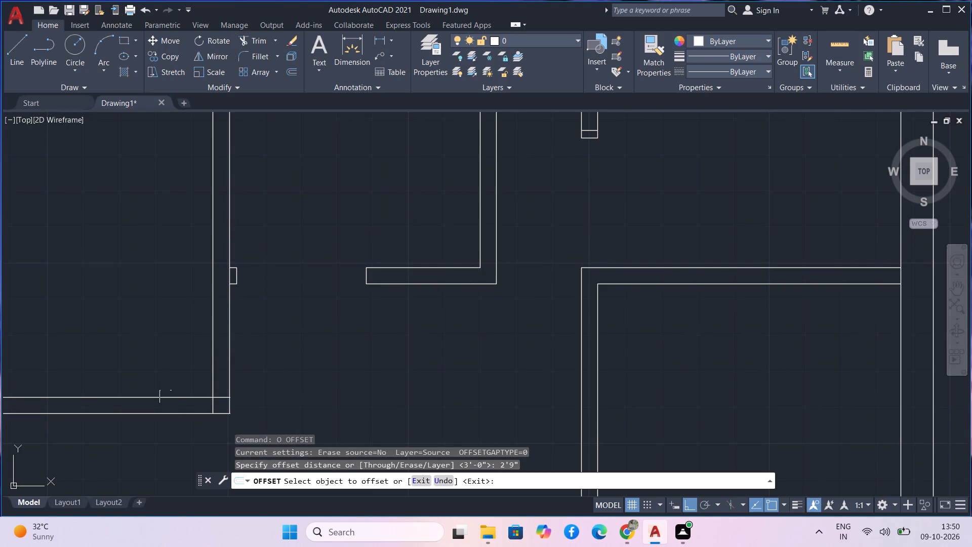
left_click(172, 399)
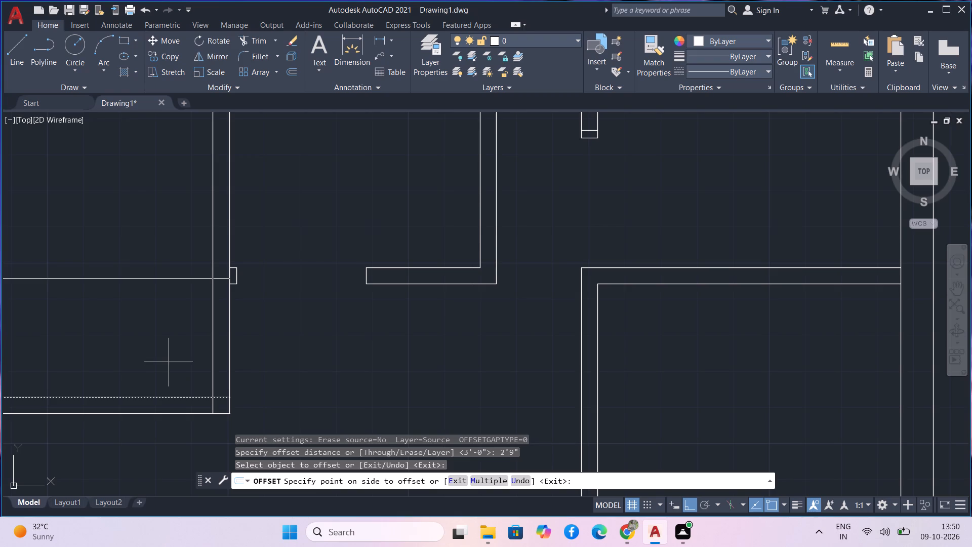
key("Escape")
Offset the upper line of the lower-left horizontal wall 2'6" upward across the vertical wall.
type("o")
key("space")
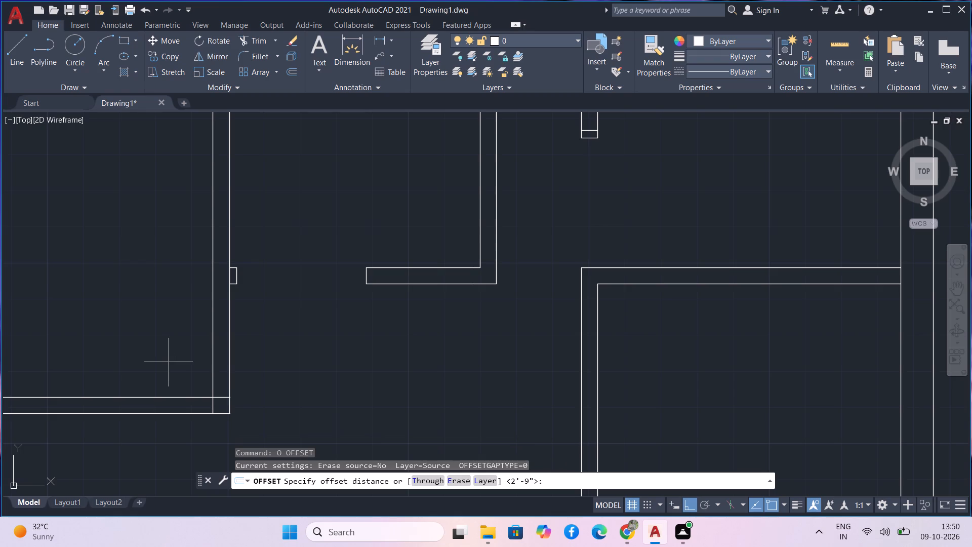
key("2")
key("apostrophe")
type("6\"")
key("Return")
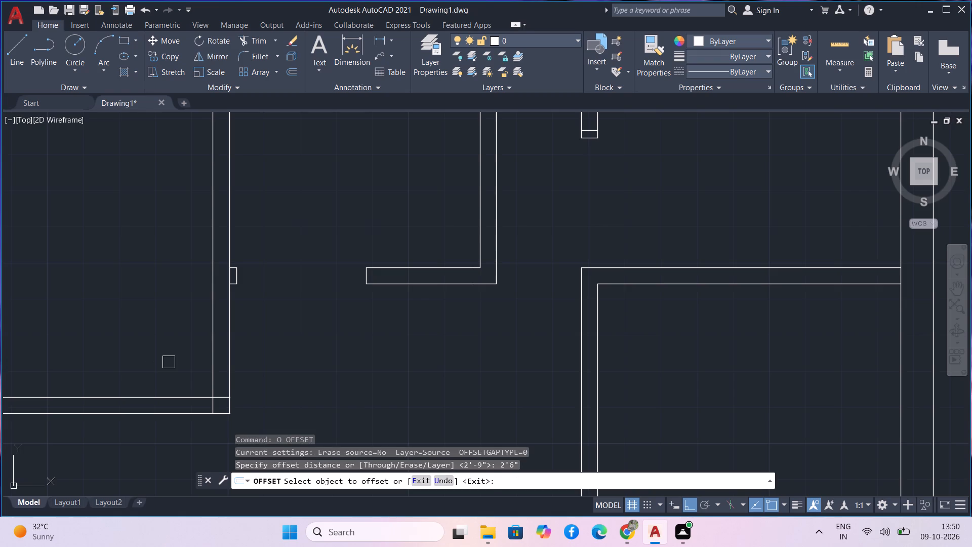
left_click(174, 401)
left_click(175, 376)
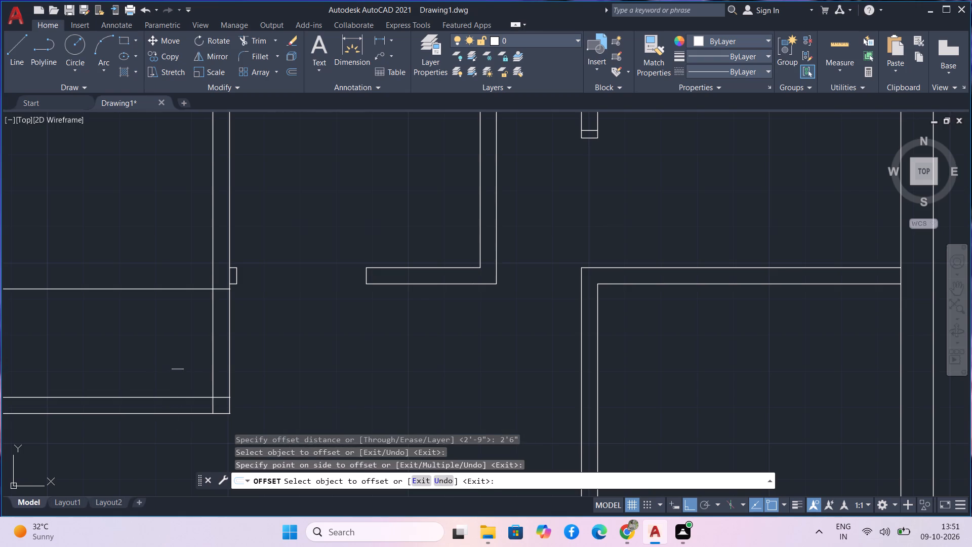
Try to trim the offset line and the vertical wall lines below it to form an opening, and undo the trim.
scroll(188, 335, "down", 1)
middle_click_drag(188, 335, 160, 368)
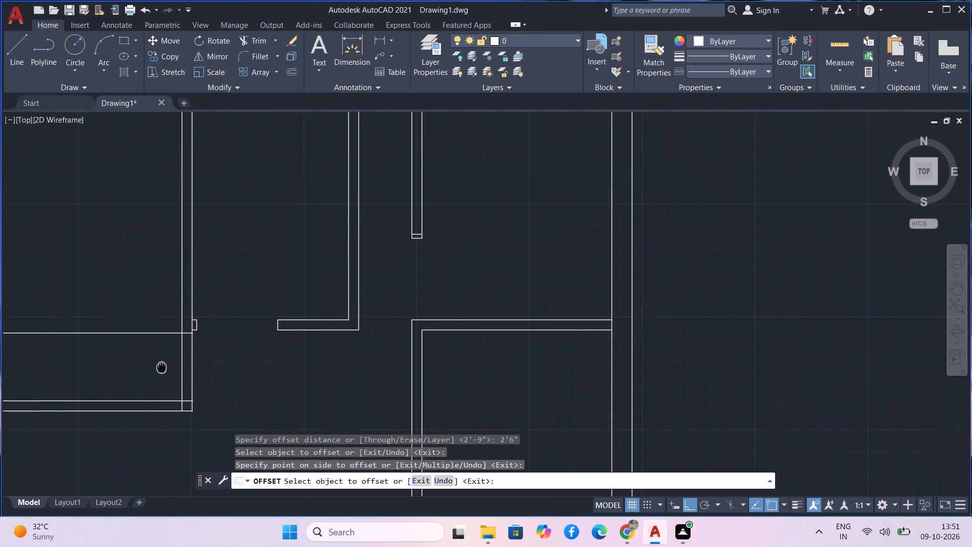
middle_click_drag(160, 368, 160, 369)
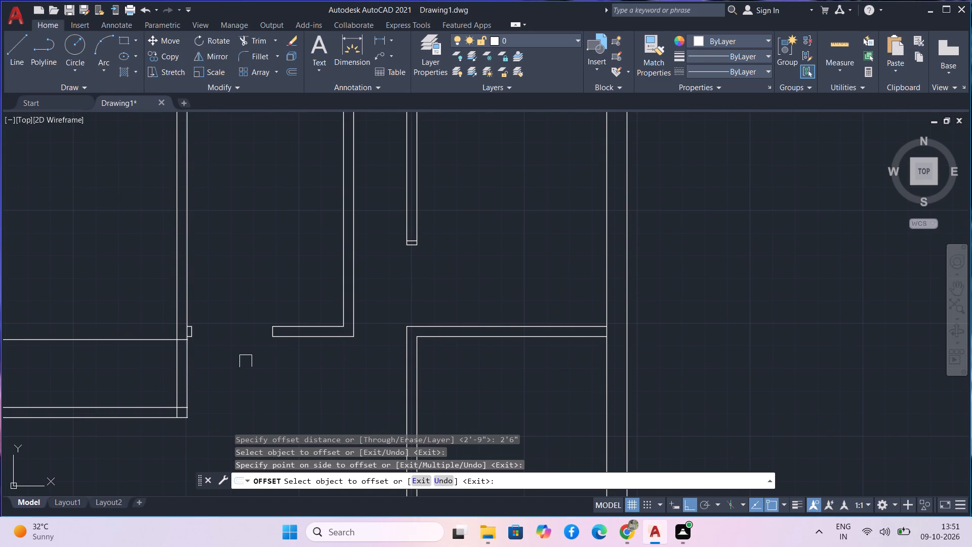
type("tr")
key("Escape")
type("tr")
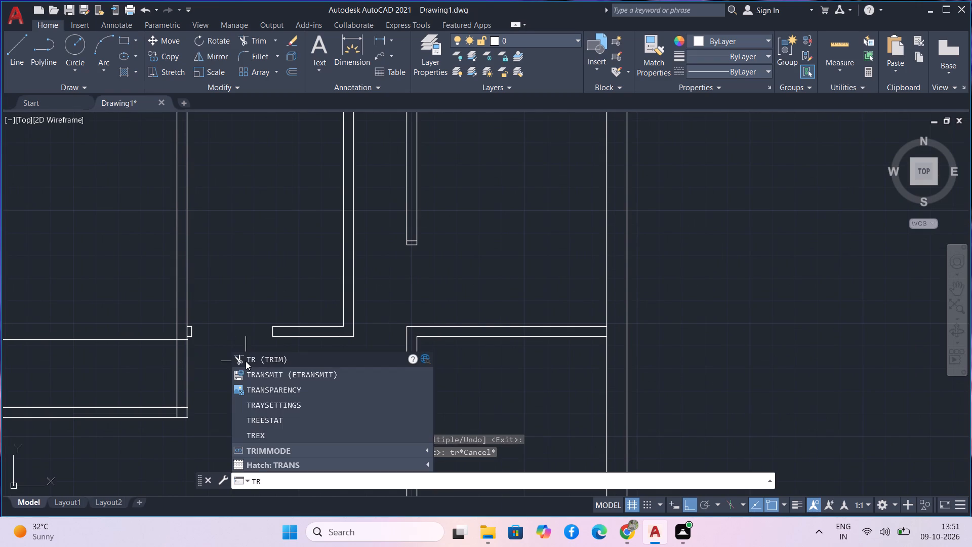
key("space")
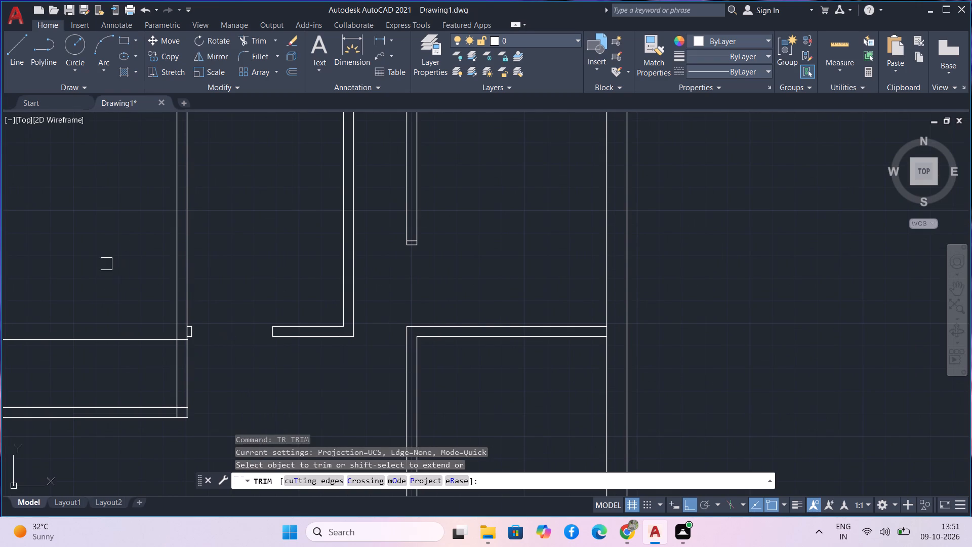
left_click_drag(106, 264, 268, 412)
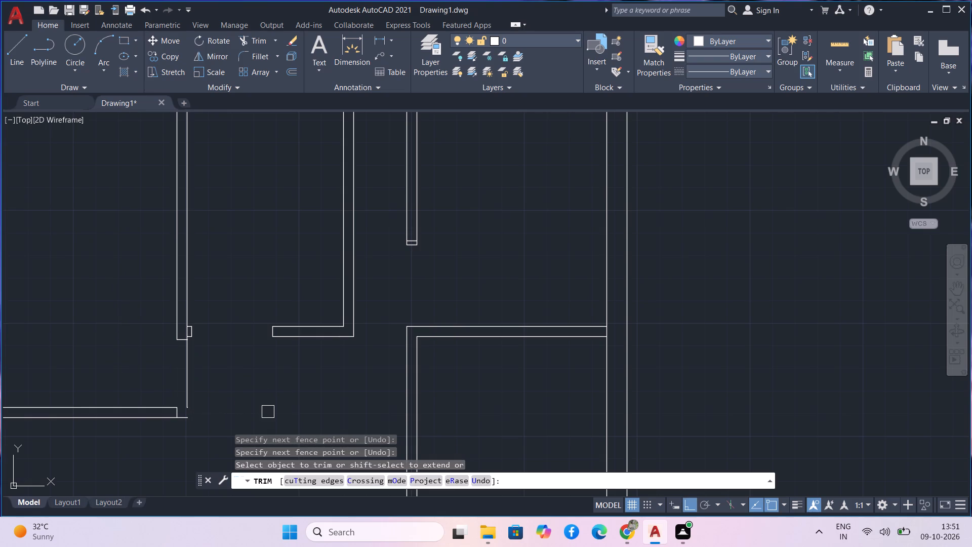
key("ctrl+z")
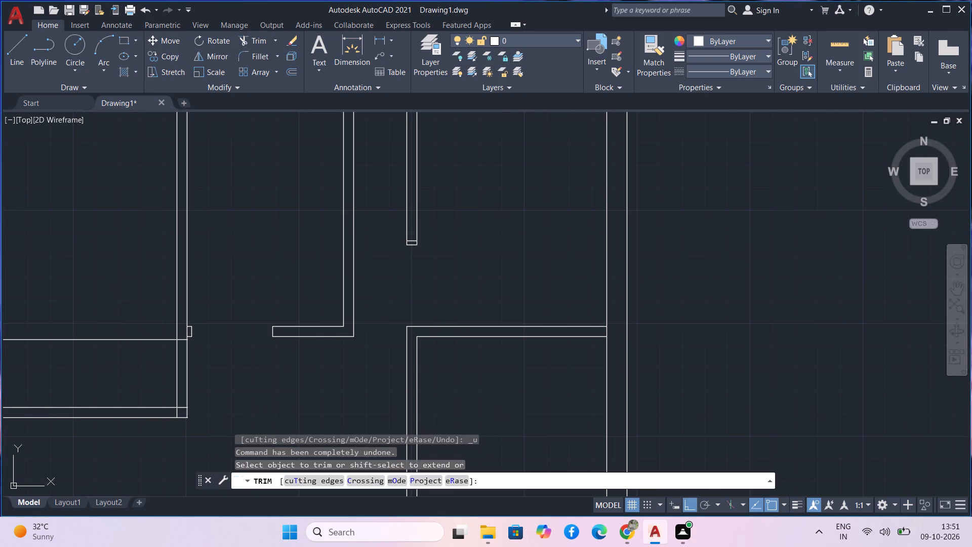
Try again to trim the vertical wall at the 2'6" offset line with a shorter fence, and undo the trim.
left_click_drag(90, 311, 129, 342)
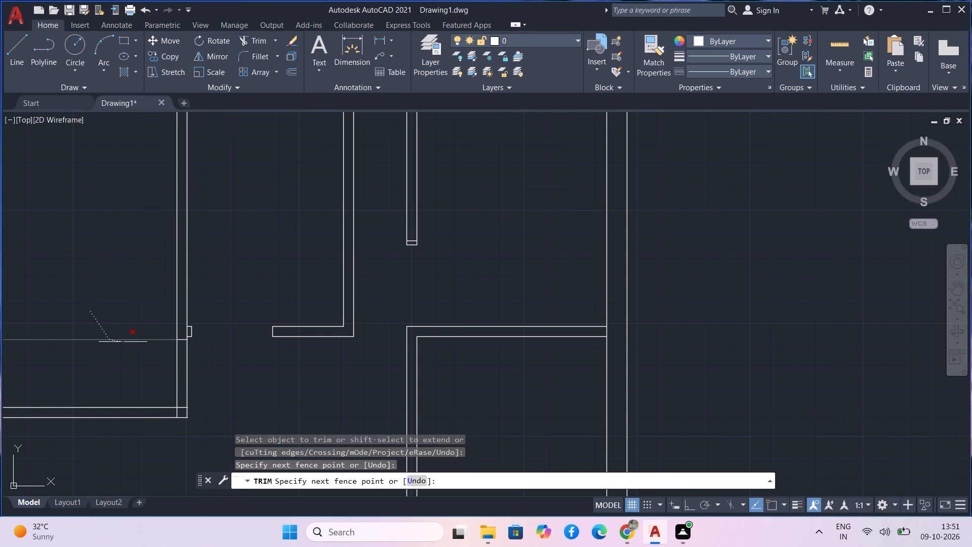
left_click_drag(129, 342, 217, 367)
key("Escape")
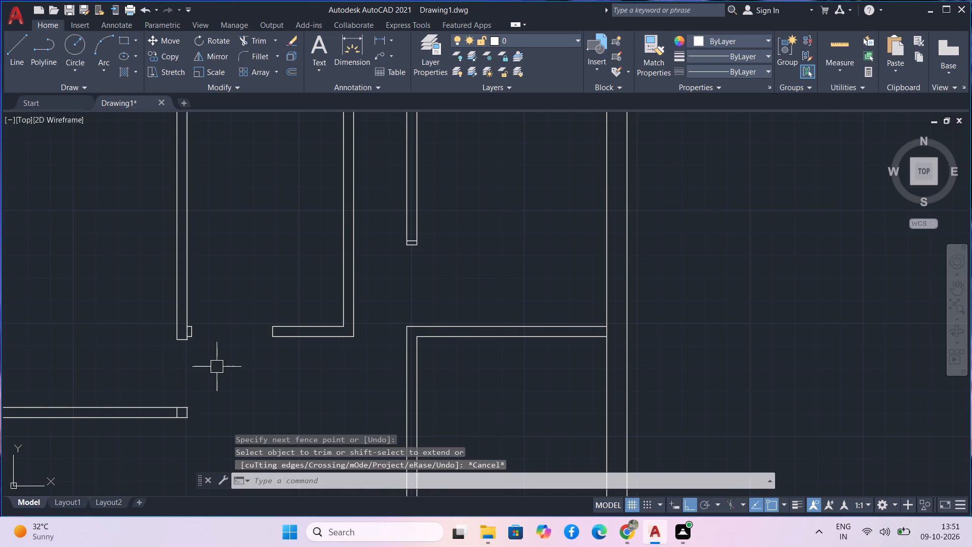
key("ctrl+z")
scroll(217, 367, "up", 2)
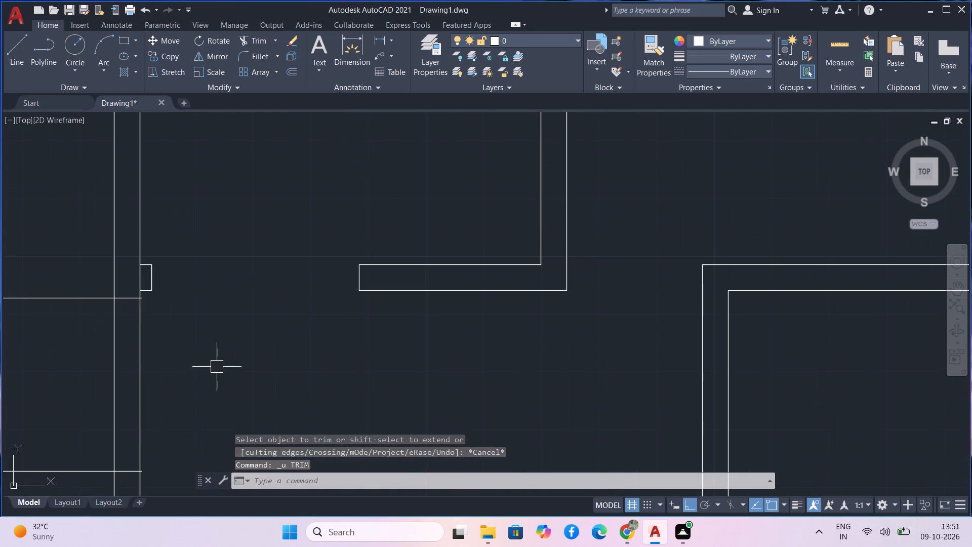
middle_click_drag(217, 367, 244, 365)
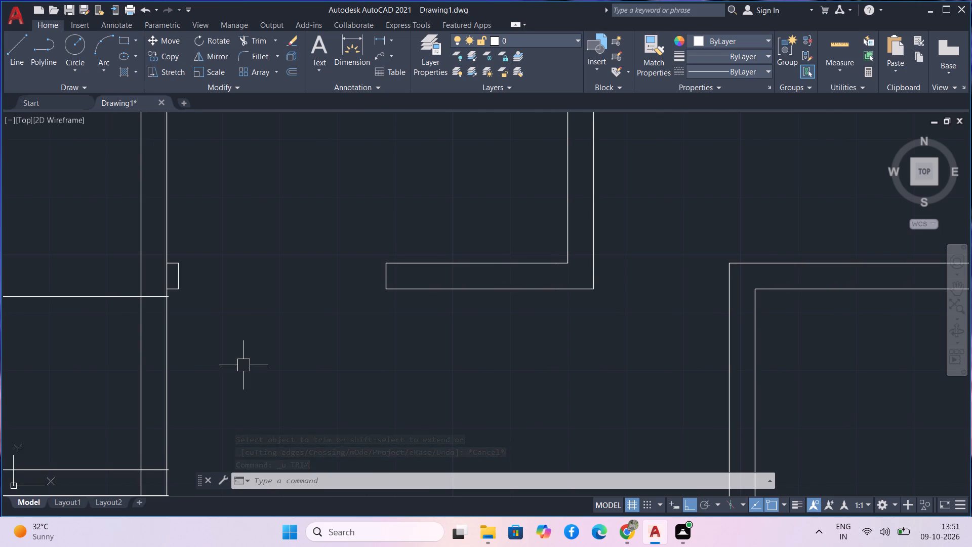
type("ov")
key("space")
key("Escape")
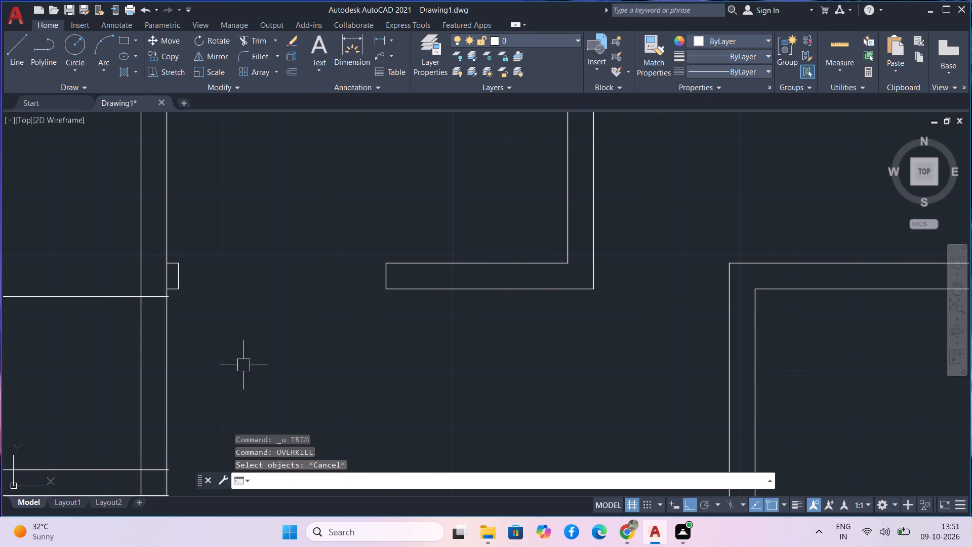
Offset the horizontal line crossing the vertical wall 1" downward.
type("o")
key("space")
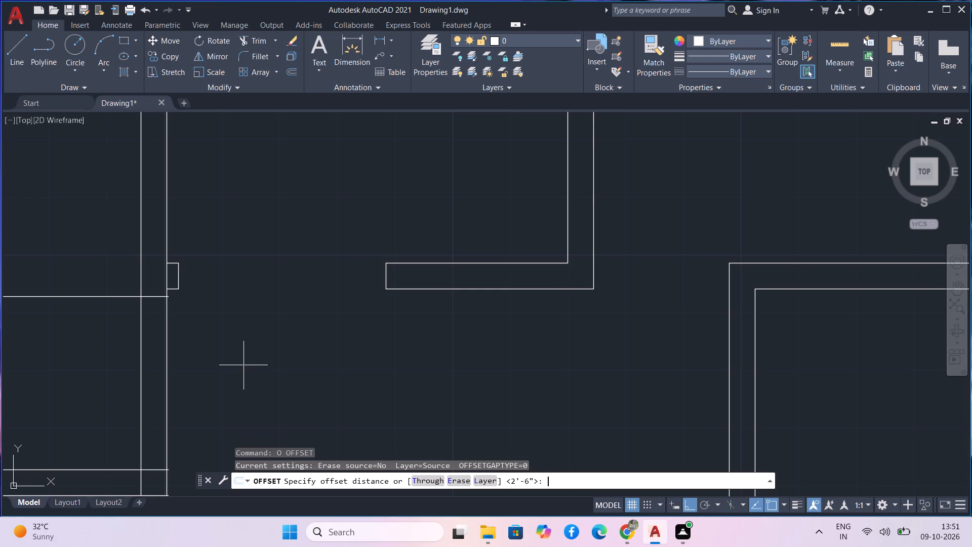
key("1")
key("Return")
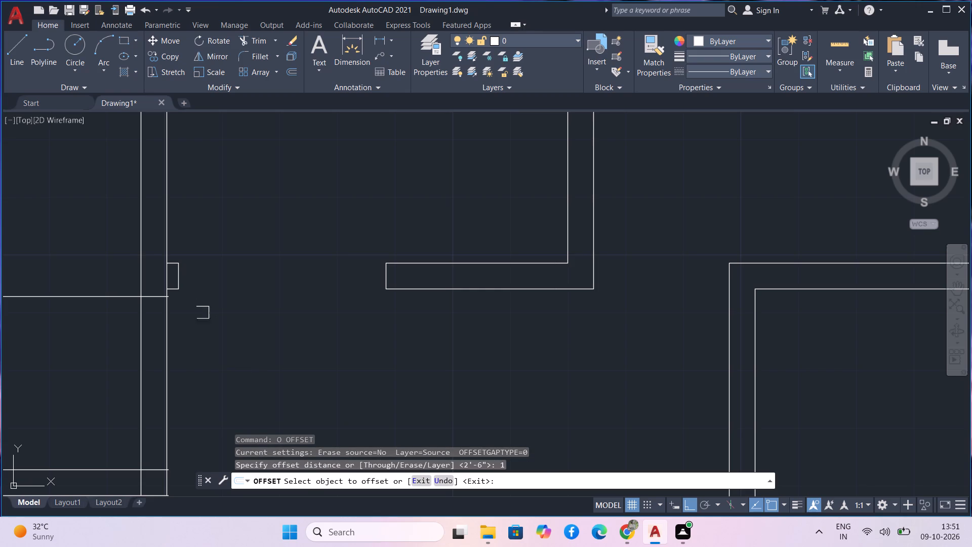
left_click(155, 298)
left_click(153, 327)
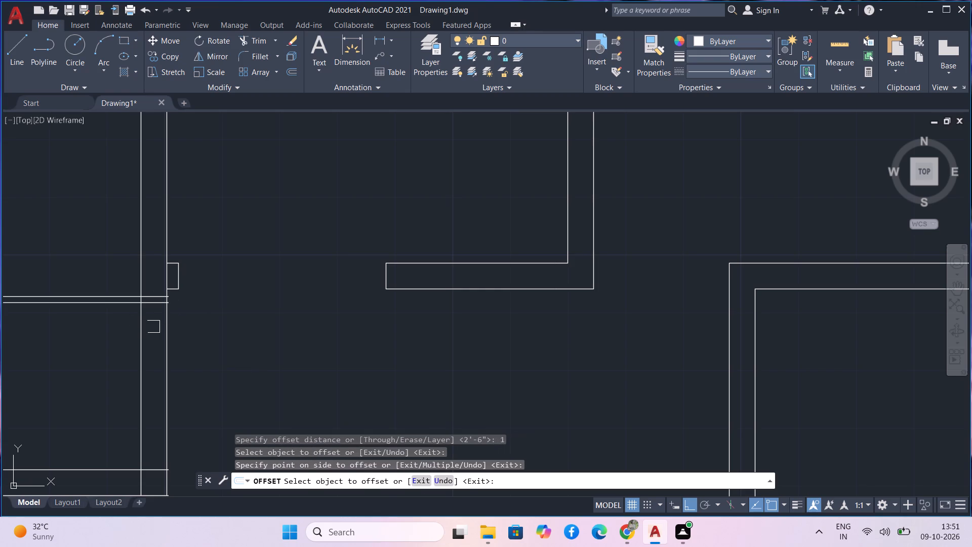
middle_click_drag(223, 399, 222, 321)
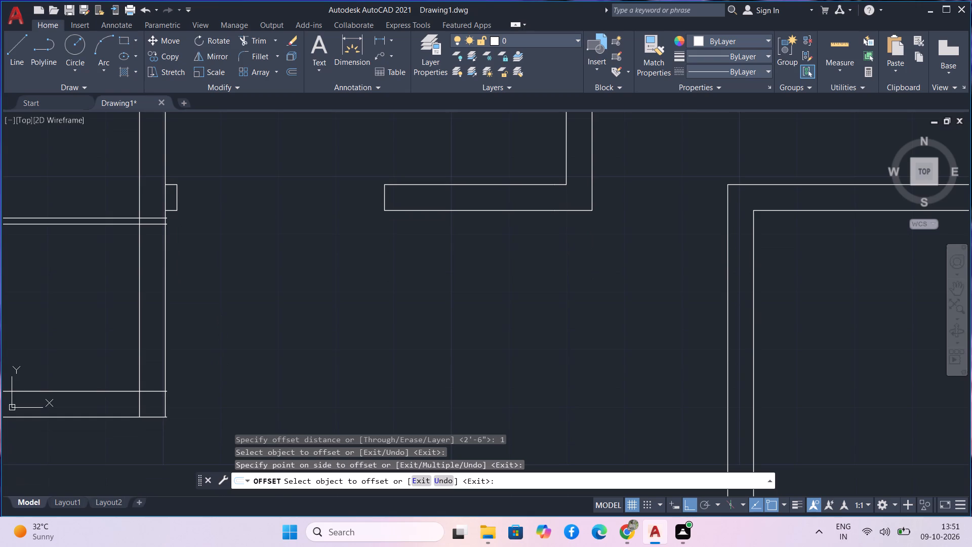
middle_click_drag(222, 321, 248, 345)
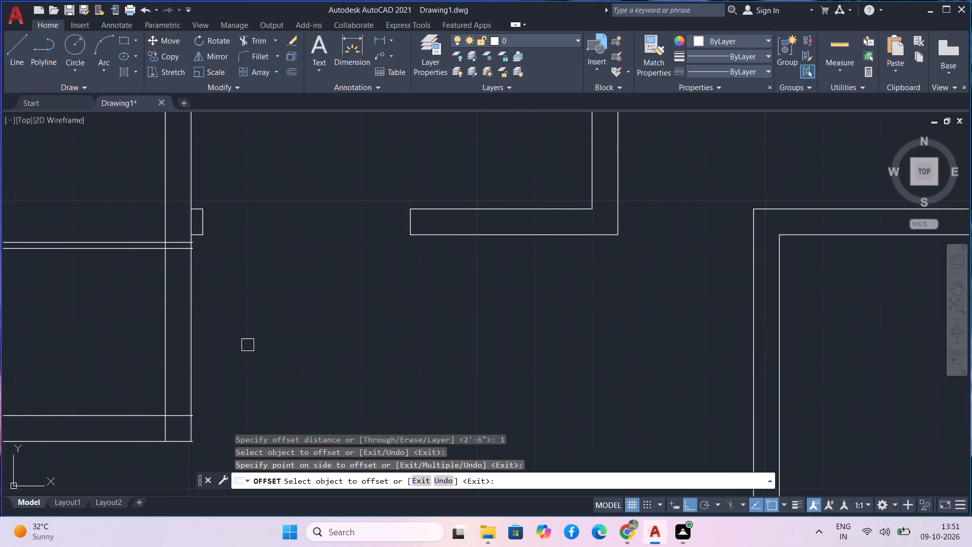
key("Escape")
Trim the two offset lines outside the vertical wall and the wall lines below them to form the door opening.
type("tr")
key("space")
left_click_drag(103, 198, 275, 323)
Trim the short ends of the two horizontal lines that overhang the vertical wall's outer face above the opening.
scroll(223, 279, "up", 2)
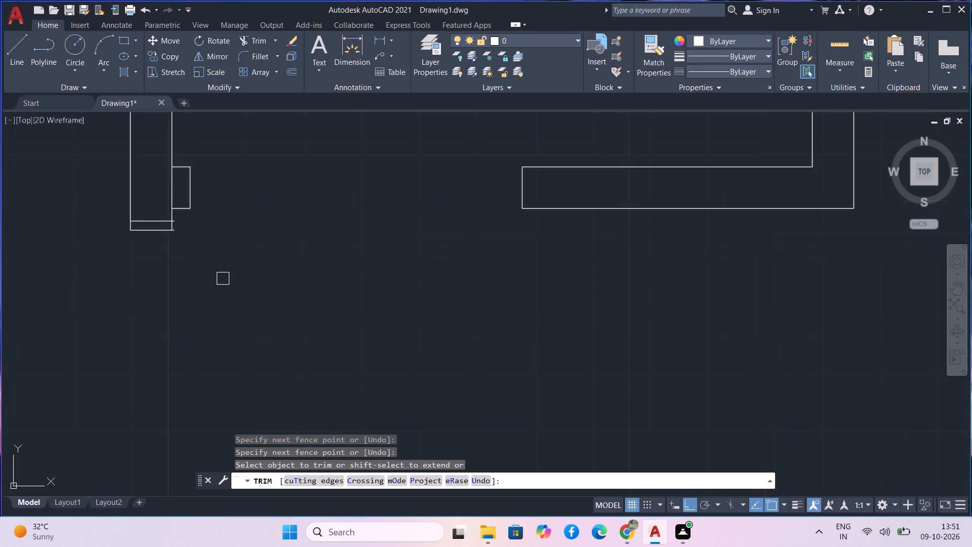
scroll(222, 278, "up", 2)
middle_click_drag(191, 230, 323, 367)
scroll(292, 305, "up", 2)
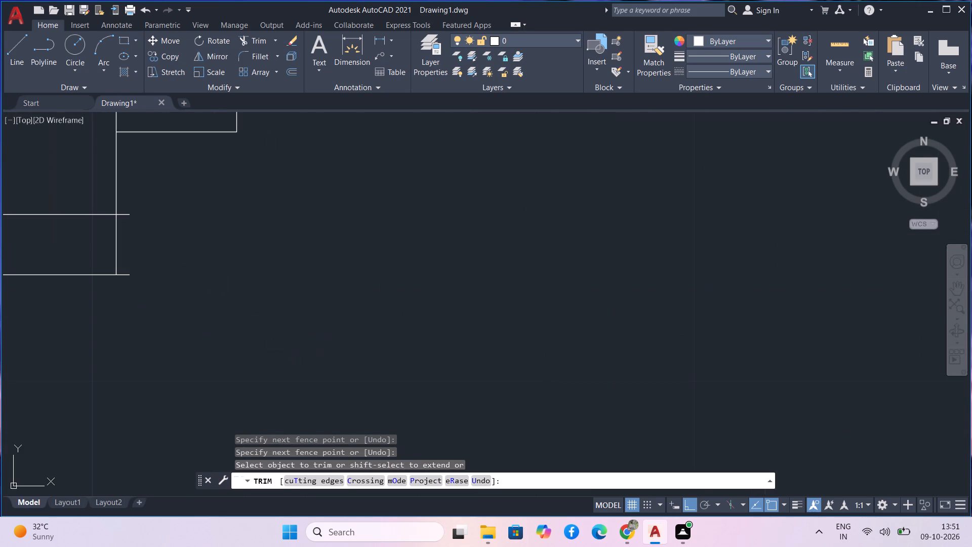
left_click(127, 220)
left_click_drag(135, 251, 131, 270)
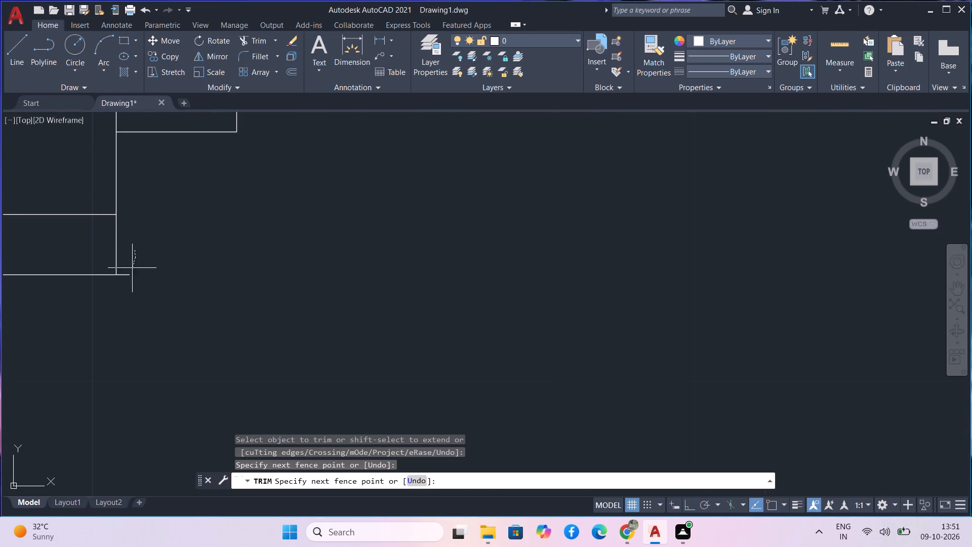
left_click_drag(131, 270, 126, 256)
scroll(126, 256, "down", 2)
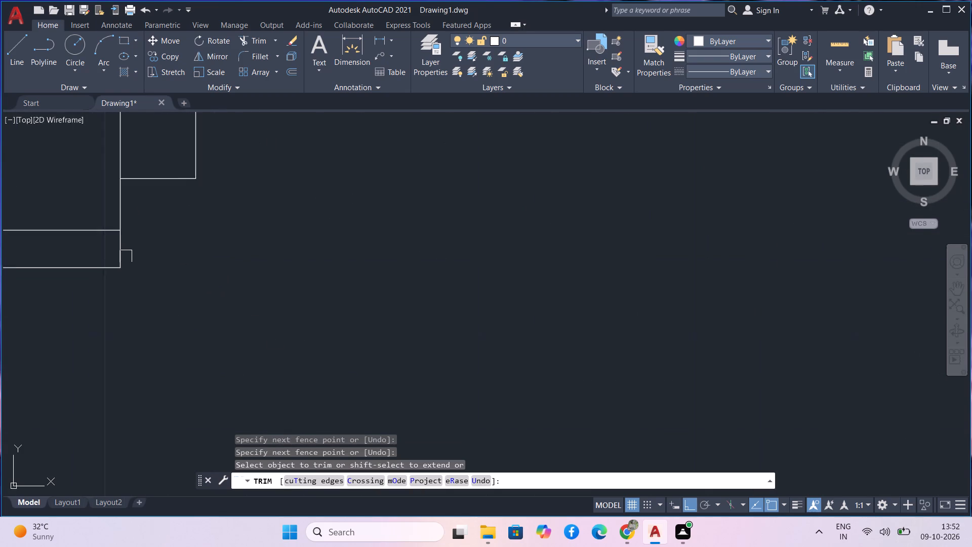
Trim the short ends of the two horizontal wall lines that overhang the vertical wall's outer face below the door opening.
scroll(148, 280, "down", 3)
middle_click_drag(177, 303, 185, 258)
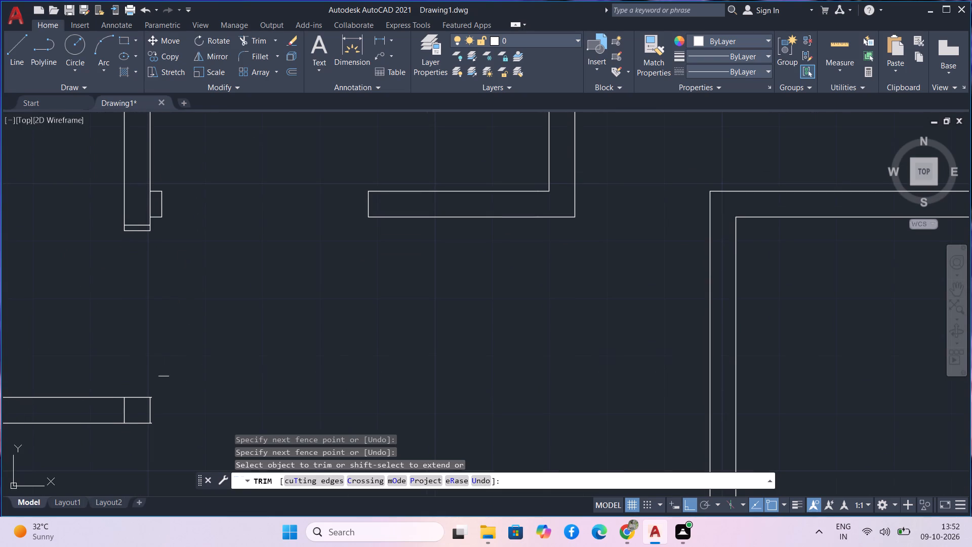
scroll(144, 409, "up", 4)
scroll(175, 383, "up", 2)
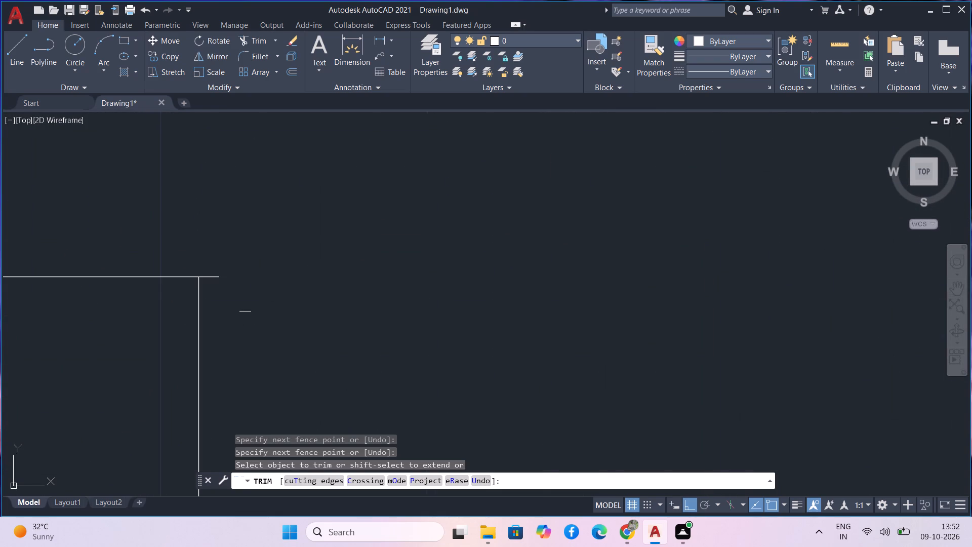
left_click_drag(243, 315, 214, 319)
scroll(214, 329, "down", 4)
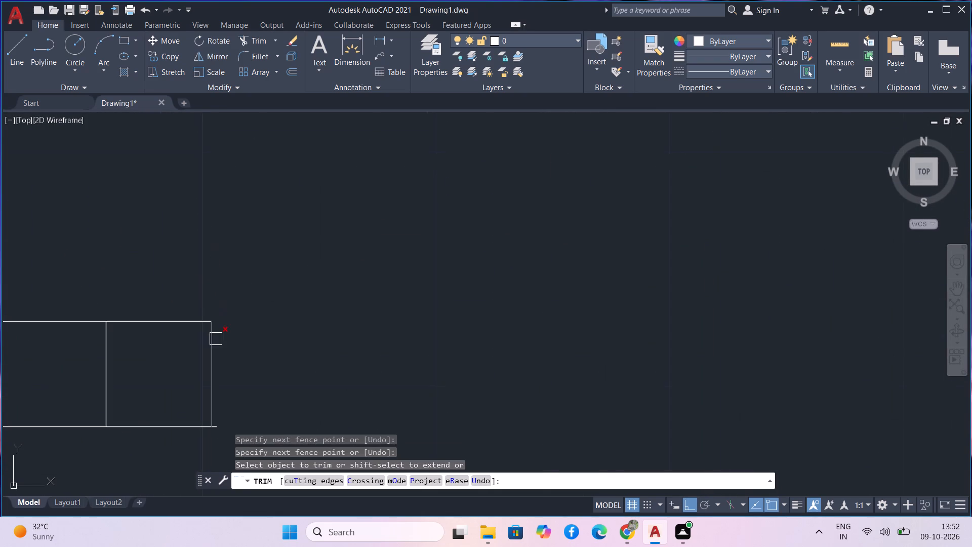
scroll(215, 358, "down", 1)
scroll(220, 412, "up", 5)
left_click_drag(187, 340, 183, 410)
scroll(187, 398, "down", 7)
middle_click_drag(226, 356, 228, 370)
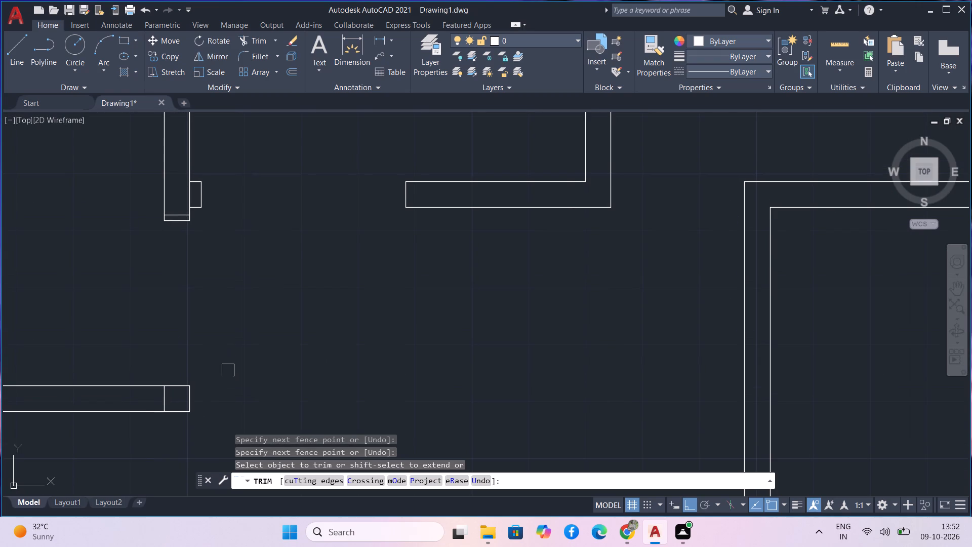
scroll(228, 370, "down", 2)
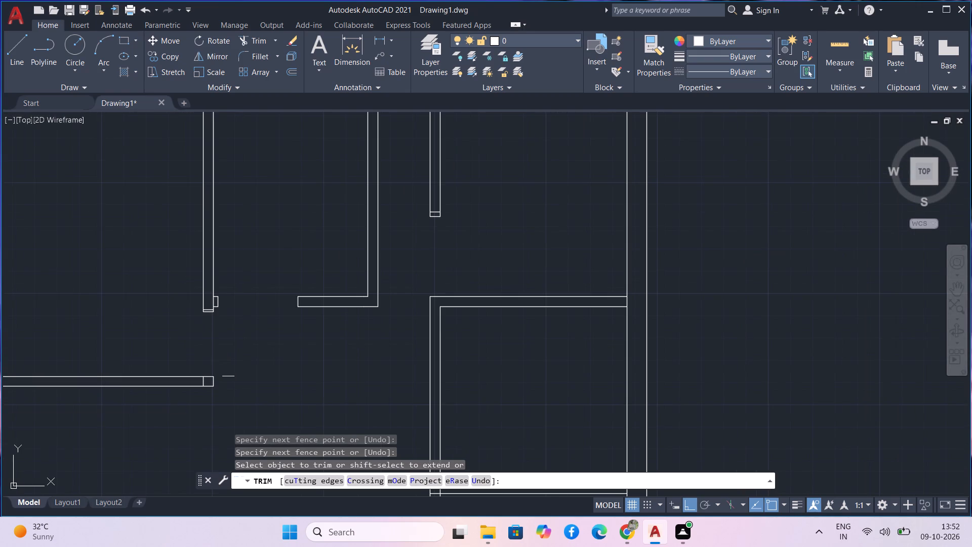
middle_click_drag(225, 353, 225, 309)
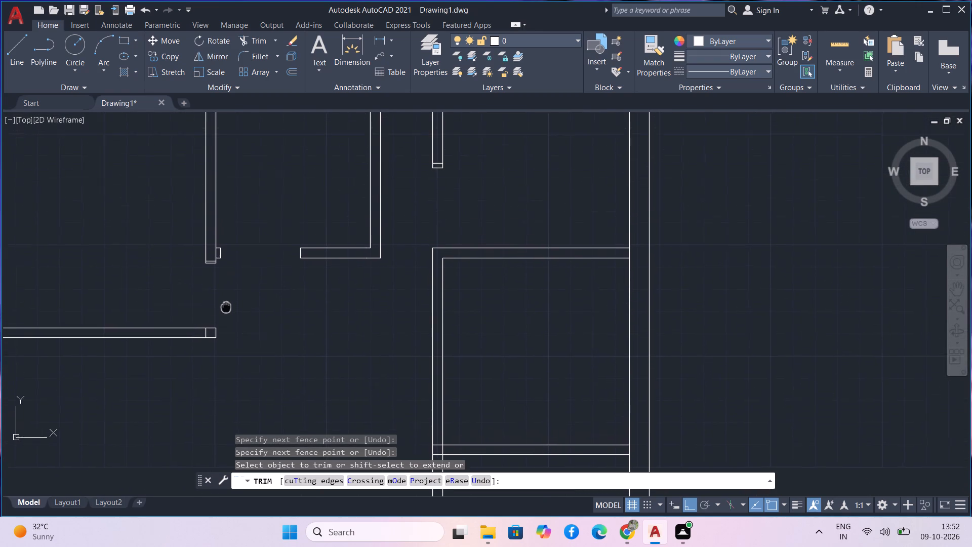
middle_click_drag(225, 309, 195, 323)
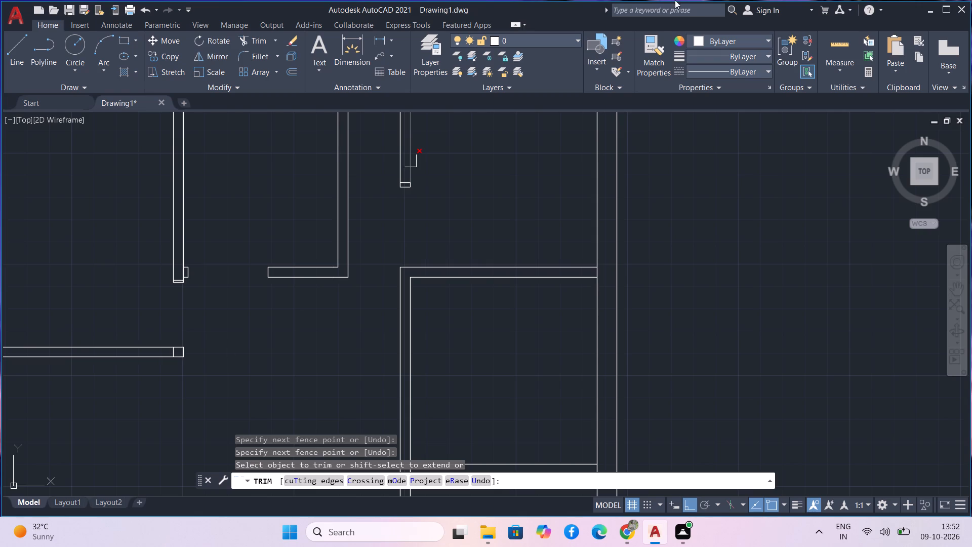
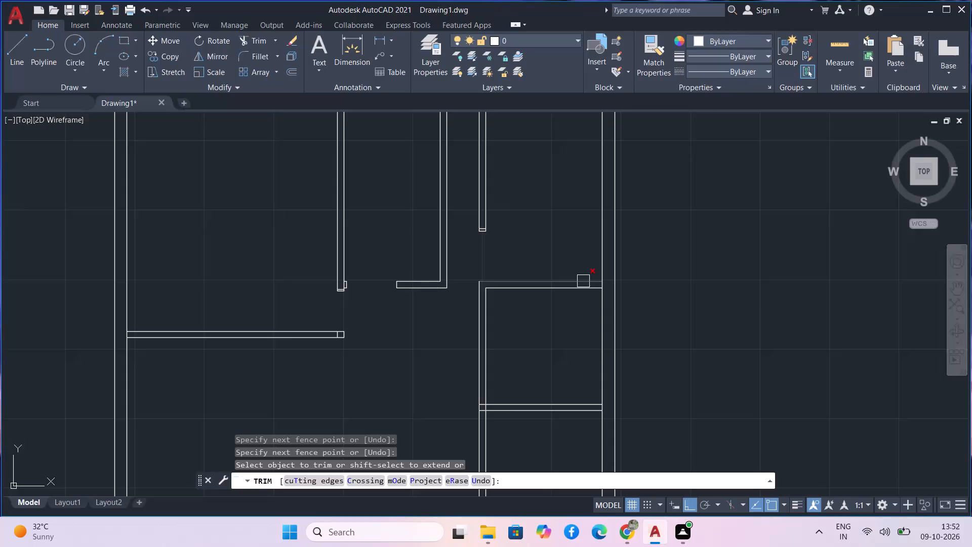
Insert the Door - Imperial block from the tool palettes in the empty area outside the plan's right exterior wall.
type("tp")
key("space")
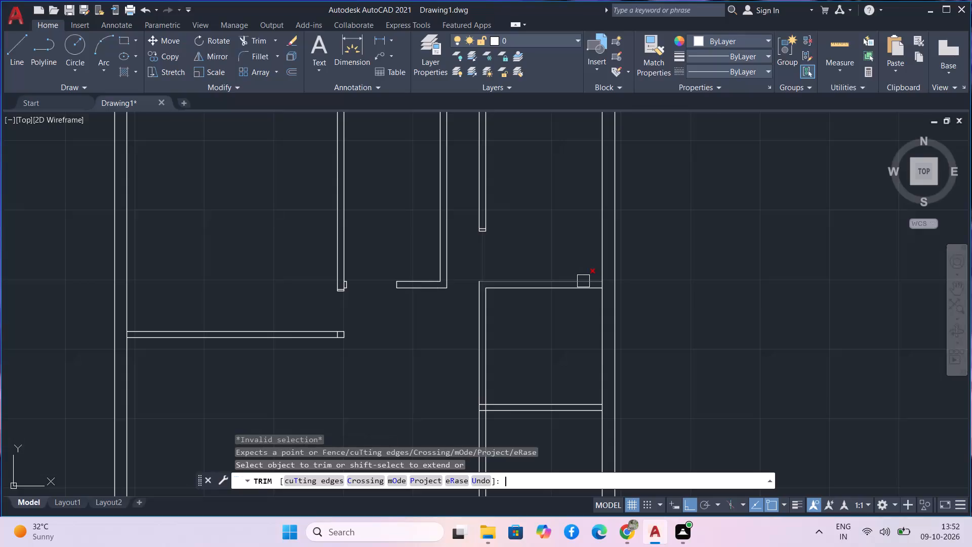
key("Escape")
type("tp")
key("space")
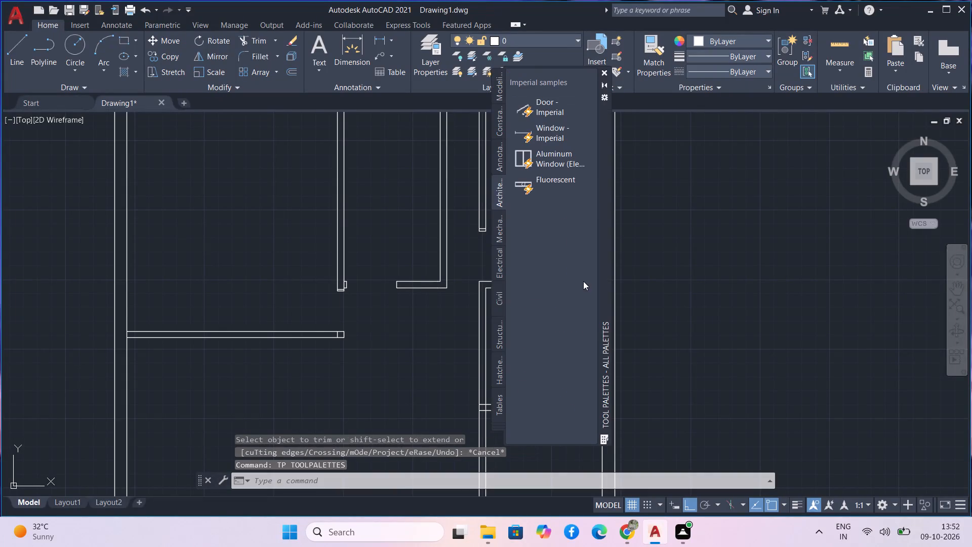
left_click_drag(559, 109, 750, 205)
key("Escape")
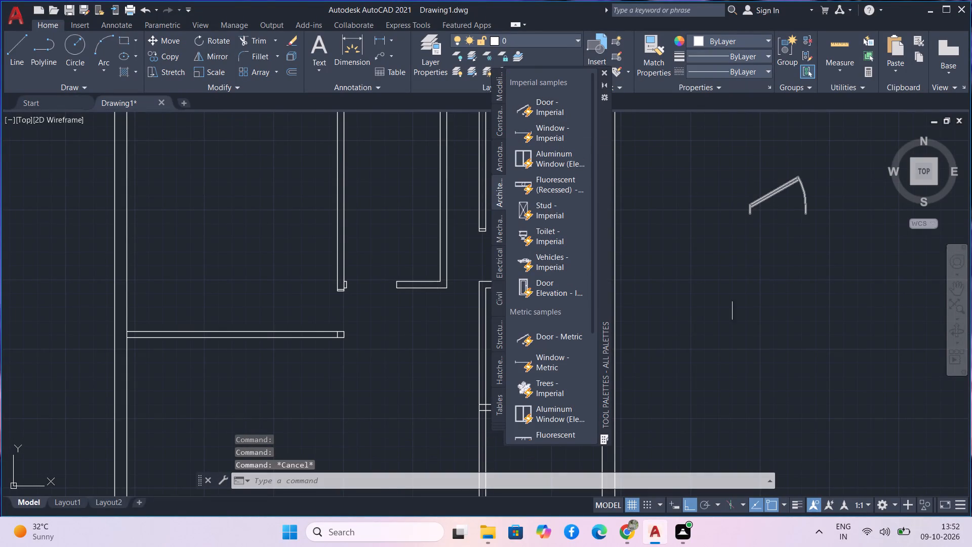
left_click(601, 74)
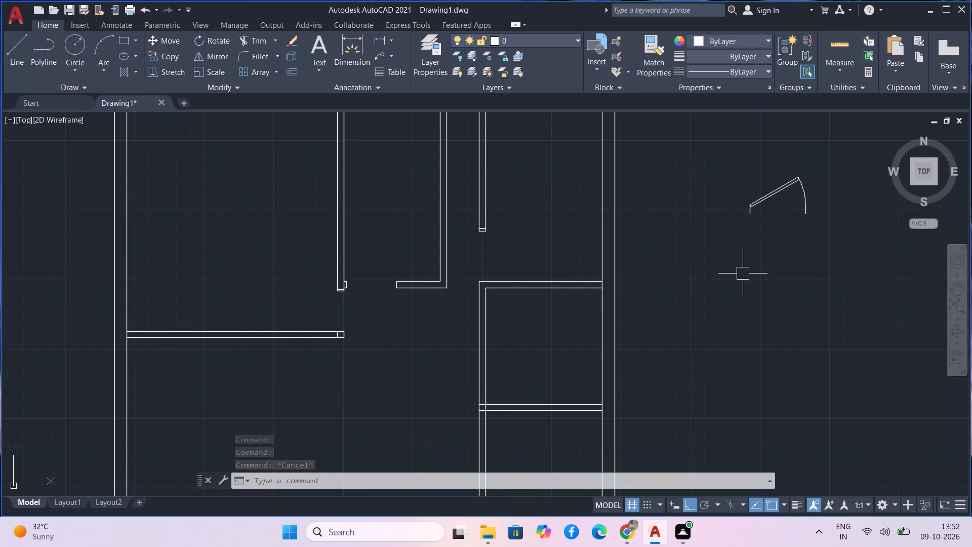
Draw a 3' horizontal reference line just below the inserted door.
type("l")
key("space")
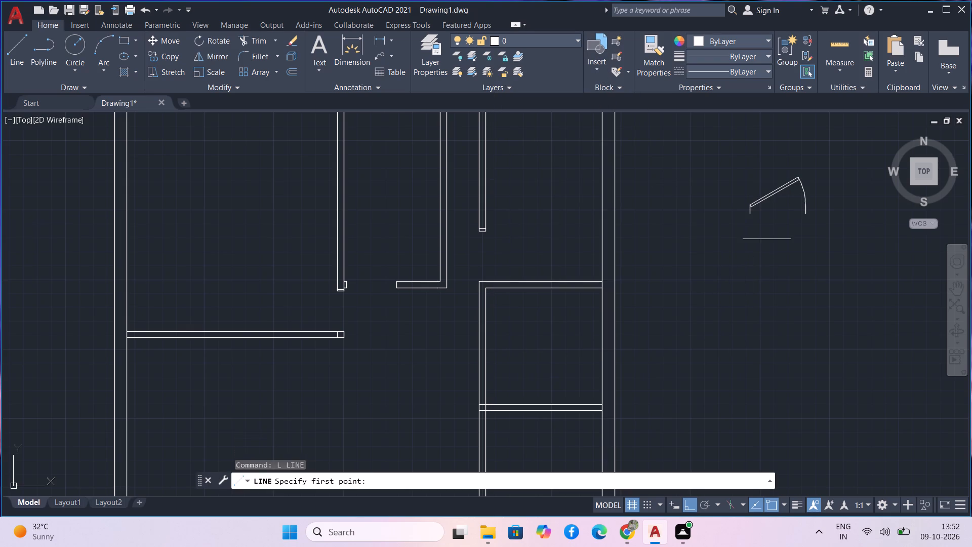
double_click(760, 257)
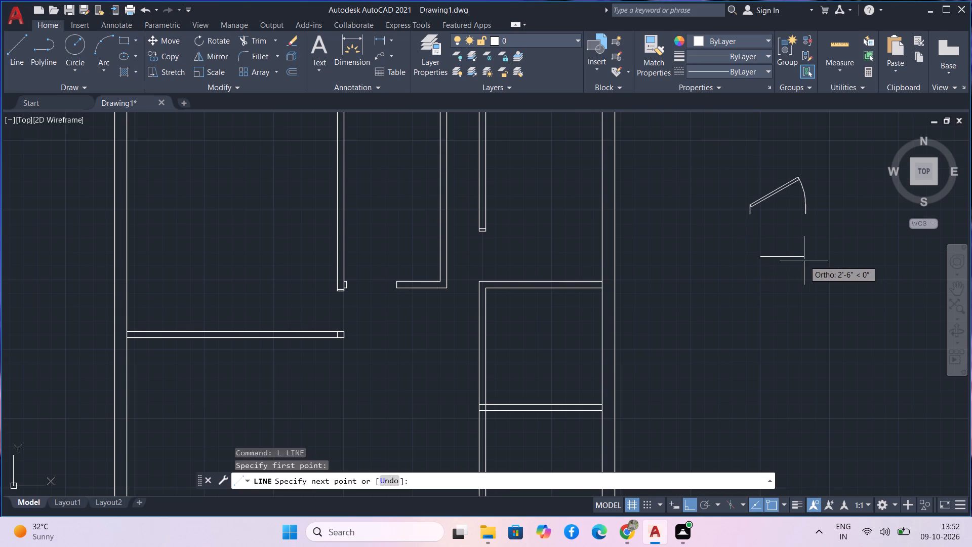
type("3'")
key("Return")
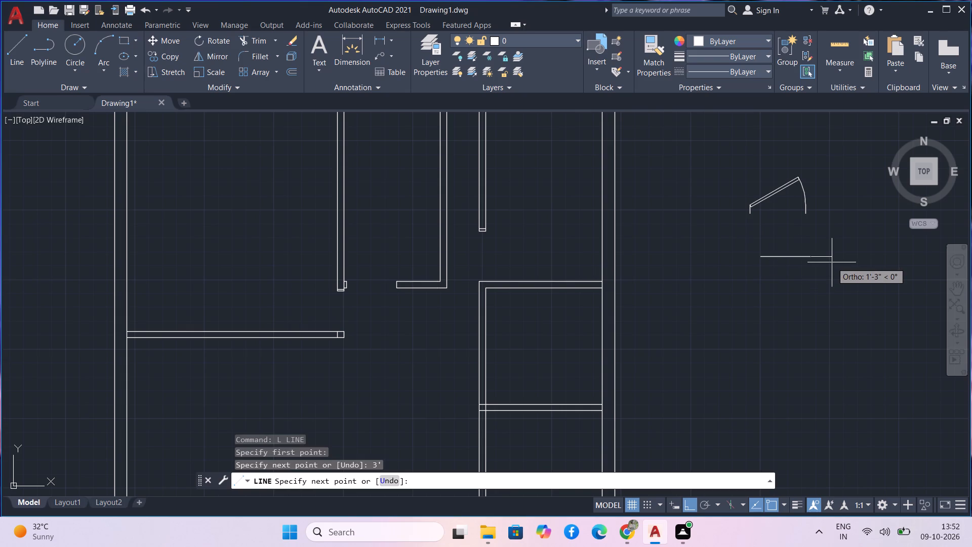
key("Escape")
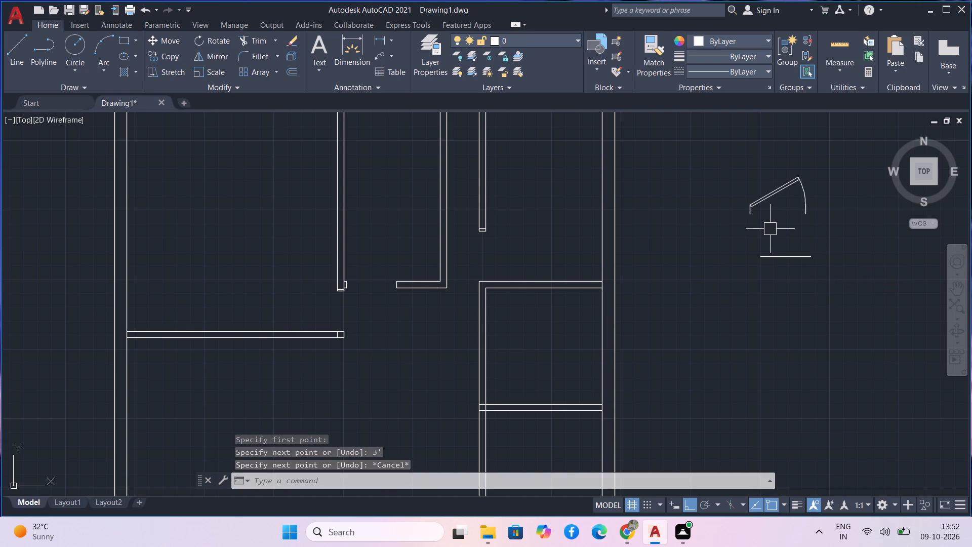
Scale the door with the reference line's left end as base point and its right end as the scale factor point.
left_click_drag(747, 233, 758, 204)
left_click(811, 139)
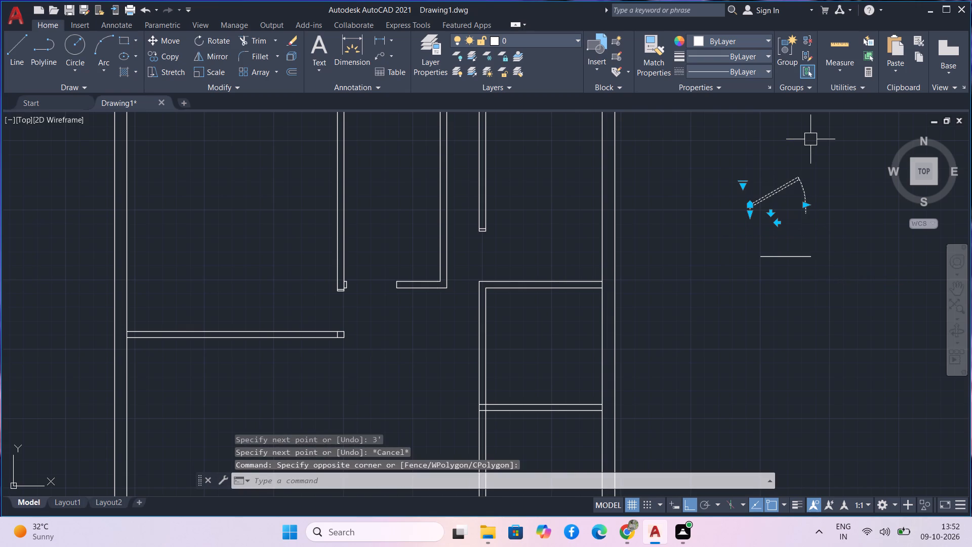
type("sc")
key("space")
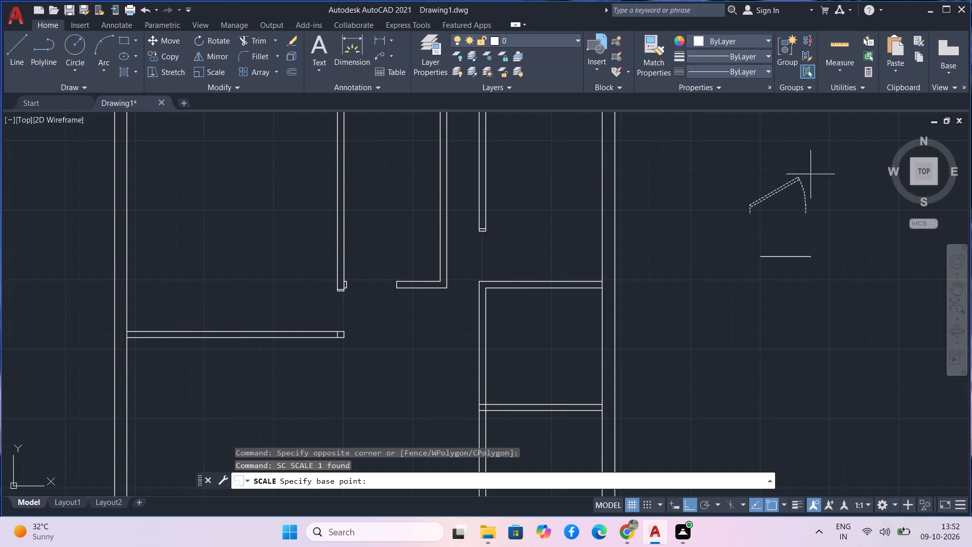
scroll(760, 254, "up", 3)
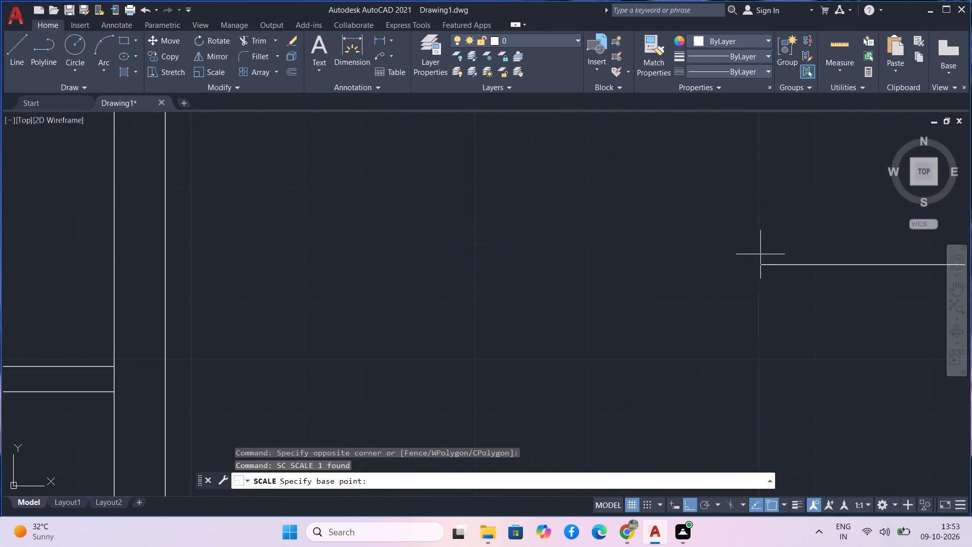
left_click(760, 265)
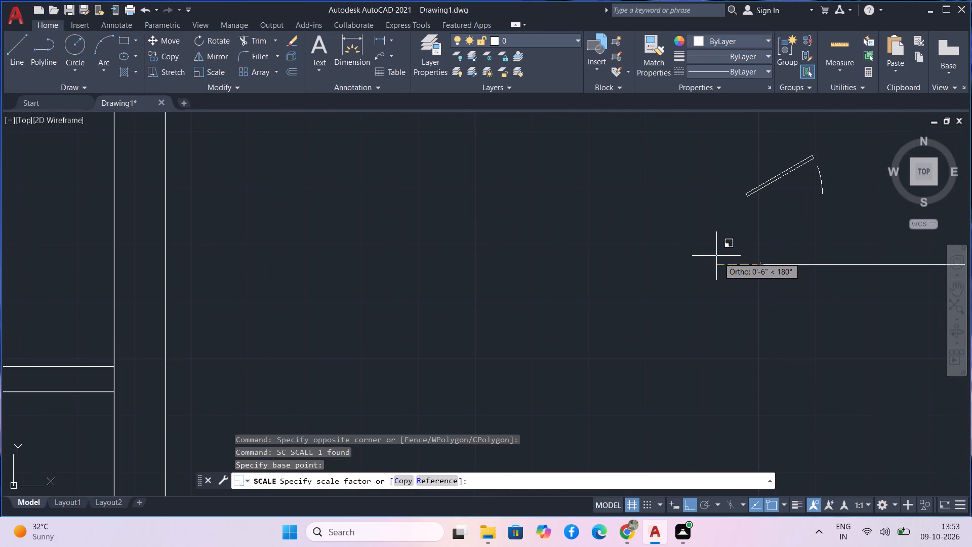
scroll(716, 255, "down", 1)
middle_click_drag(716, 255, 631, 249)
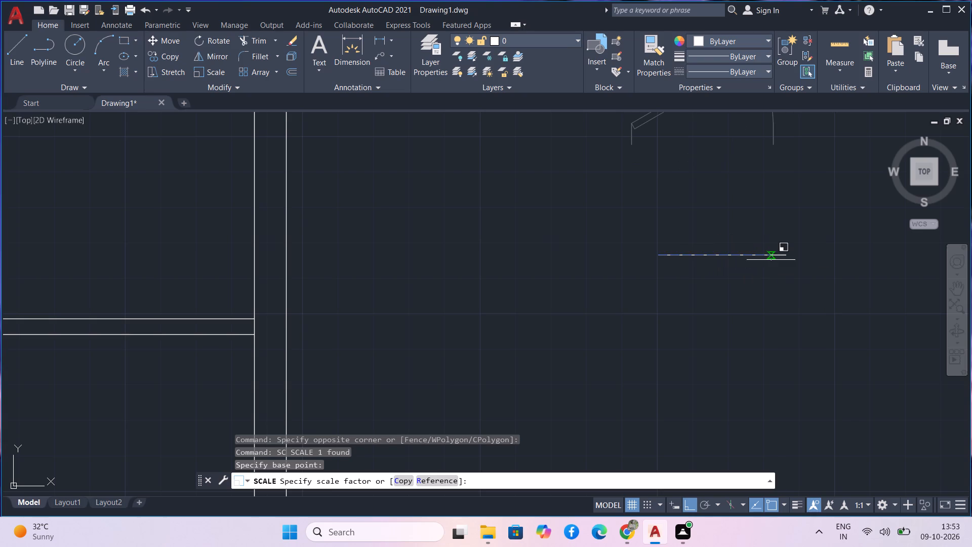
scroll(788, 262, "down", 2)
middle_click(788, 262)
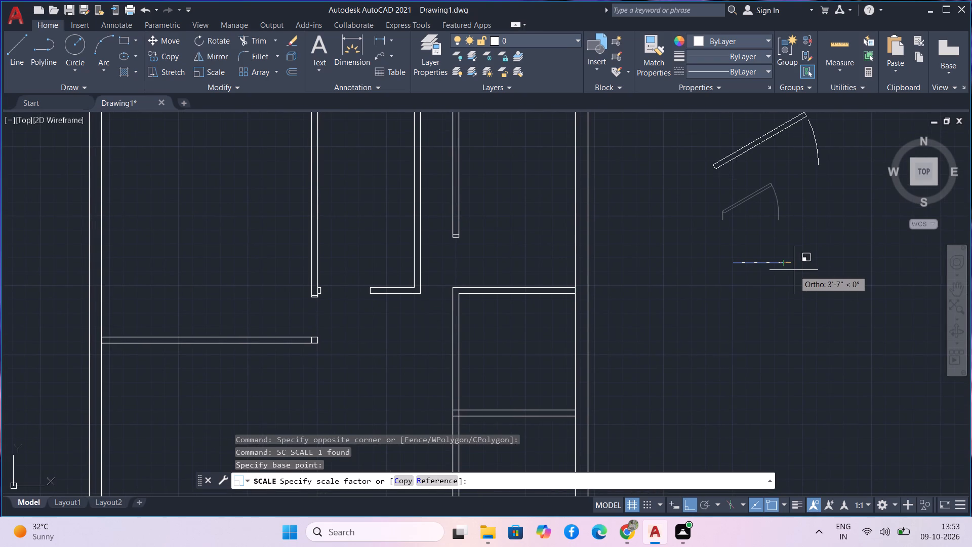
scroll(788, 267, "up", 5)
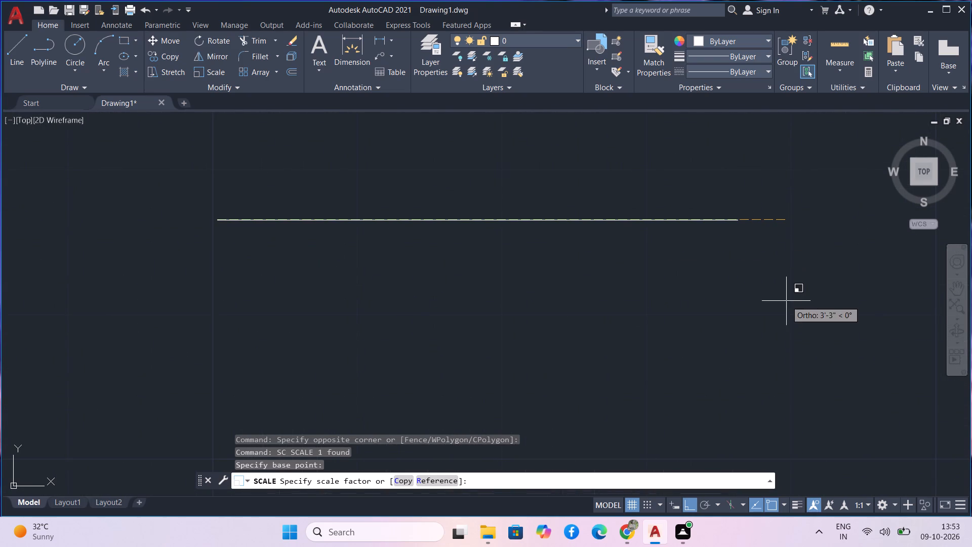
left_click(738, 220)
scroll(737, 261, "down", 6)
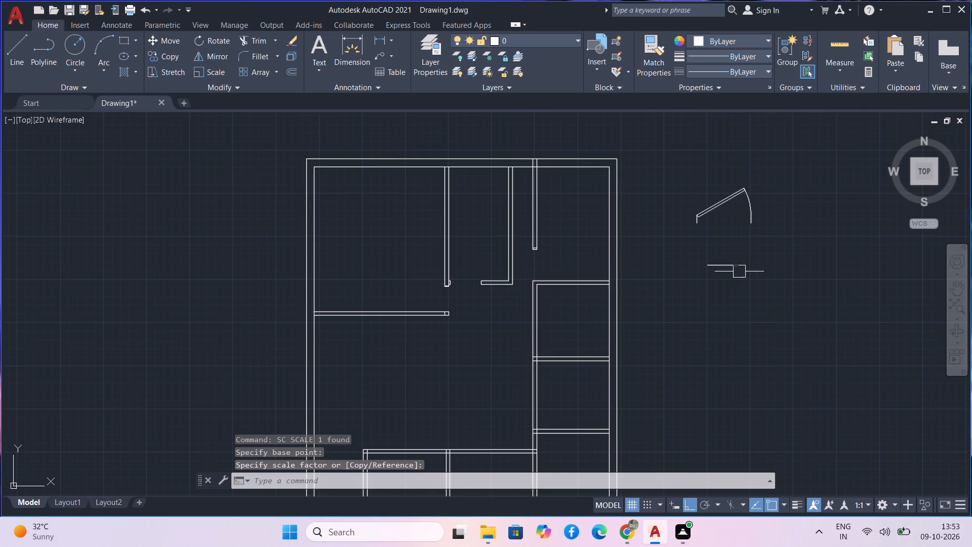
Measure the length of the scaled door's leaf.
left_click(831, 45)
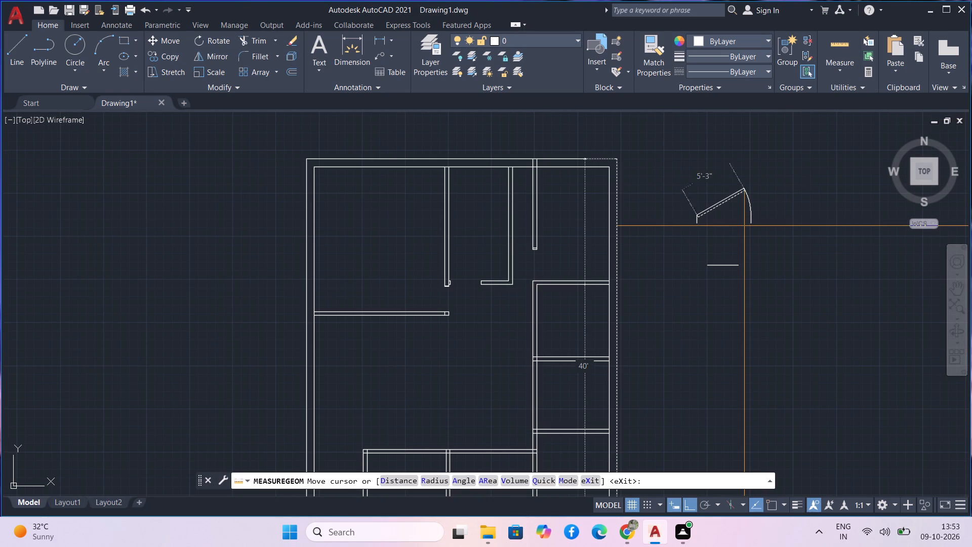
key("Escape")
Scale the door about the lower end of its left jamb, picking the reference line's left end as the factor point.
left_click_drag(766, 257, 754, 249)
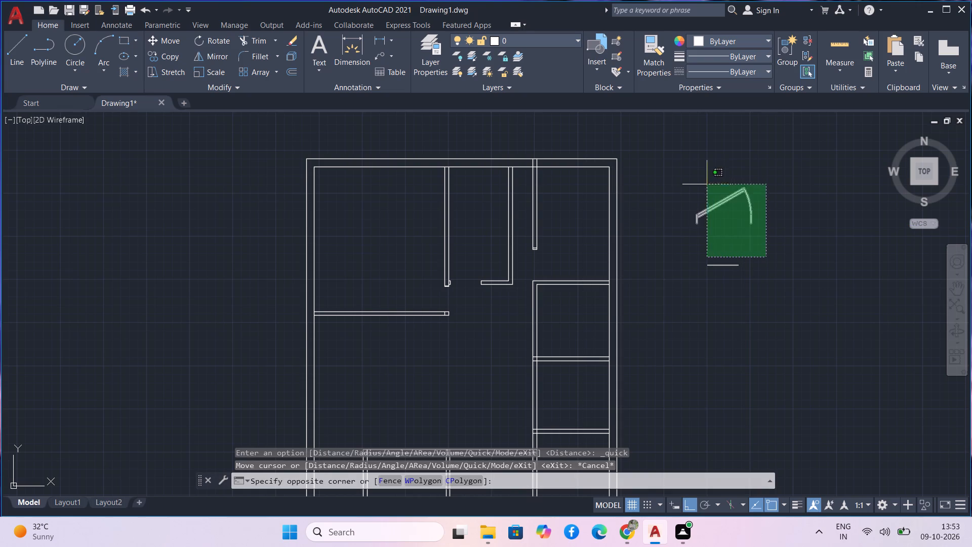
left_click(703, 180)
type("sc")
key("space")
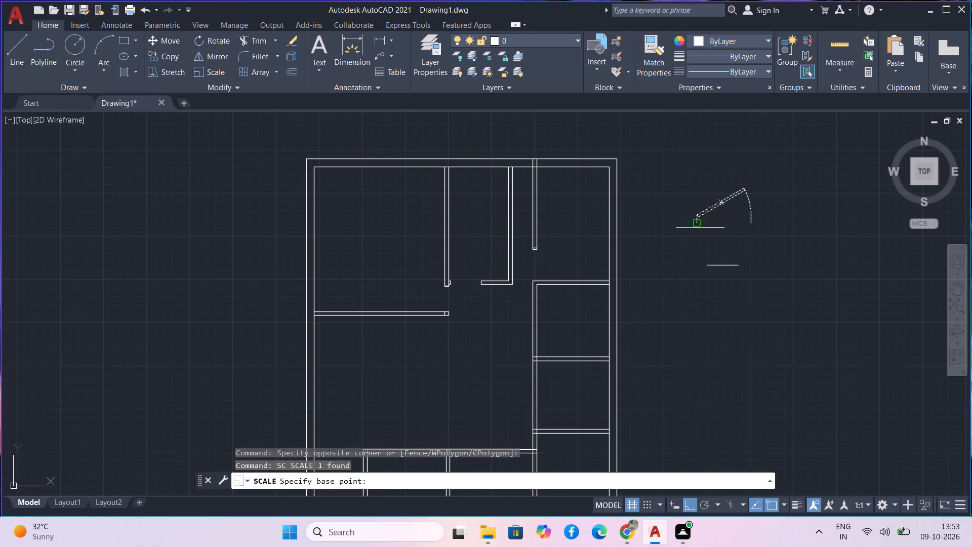
scroll(700, 228, "up", 3)
left_click(686, 206)
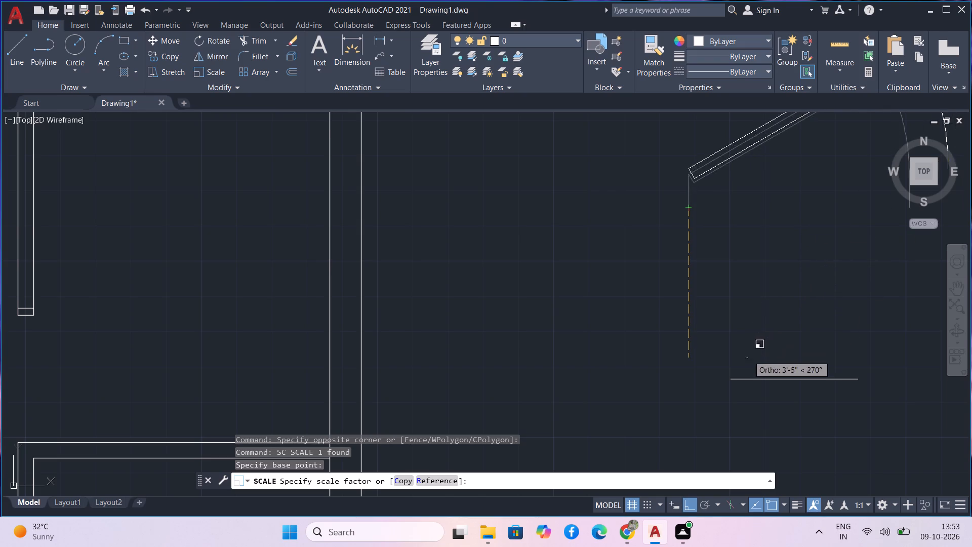
left_click(732, 378)
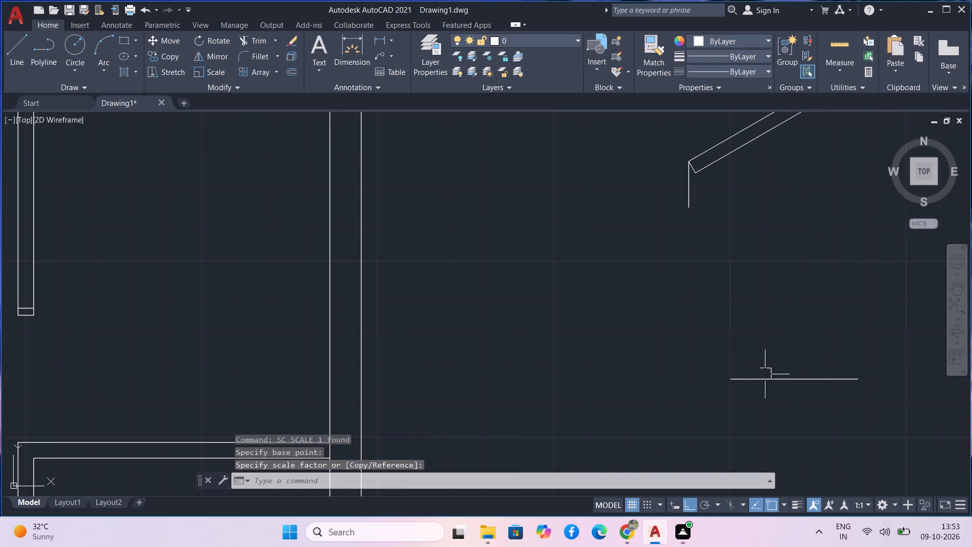
Scale the door again about the reference line's left end, picking the line's right end as the factor point.
left_click_drag(709, 234, 706, 227)
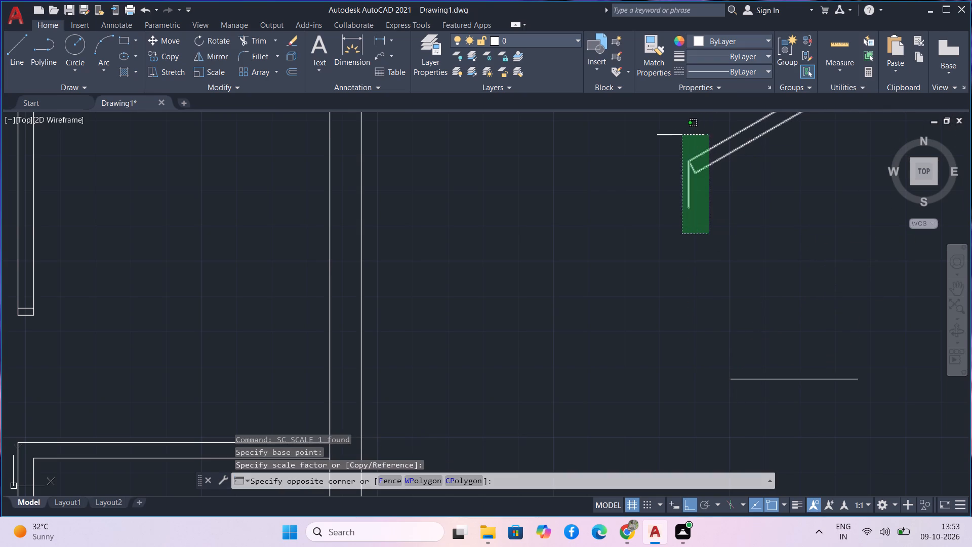
left_click(669, 139)
type("sc")
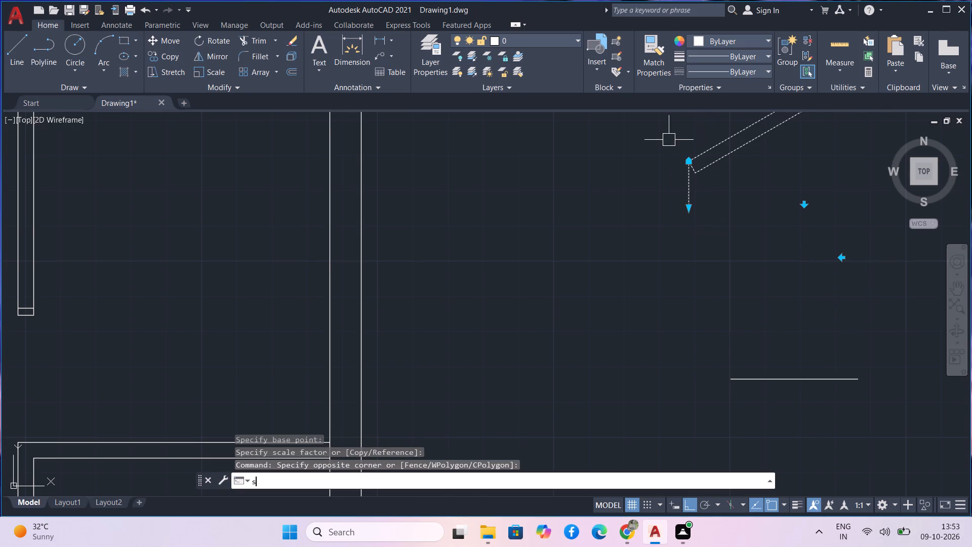
key("space")
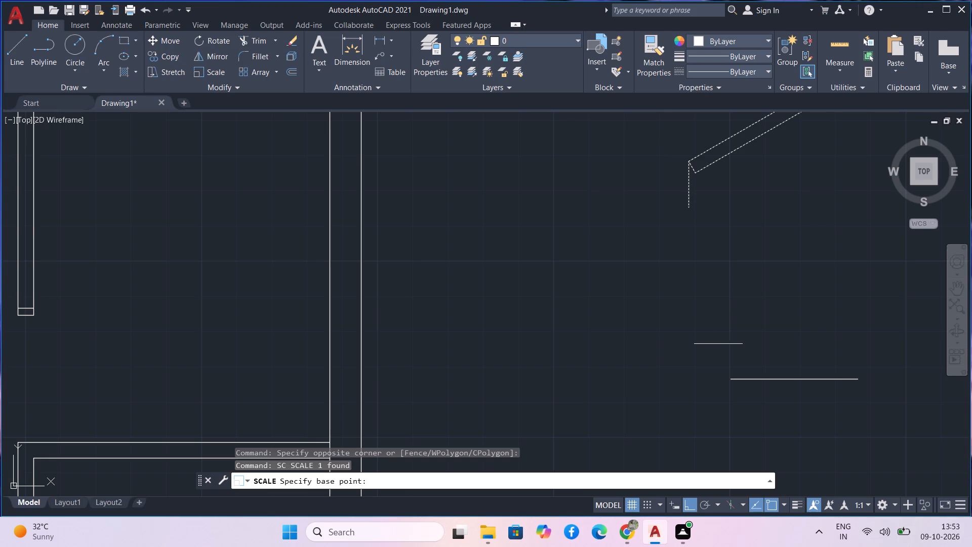
left_click(731, 379)
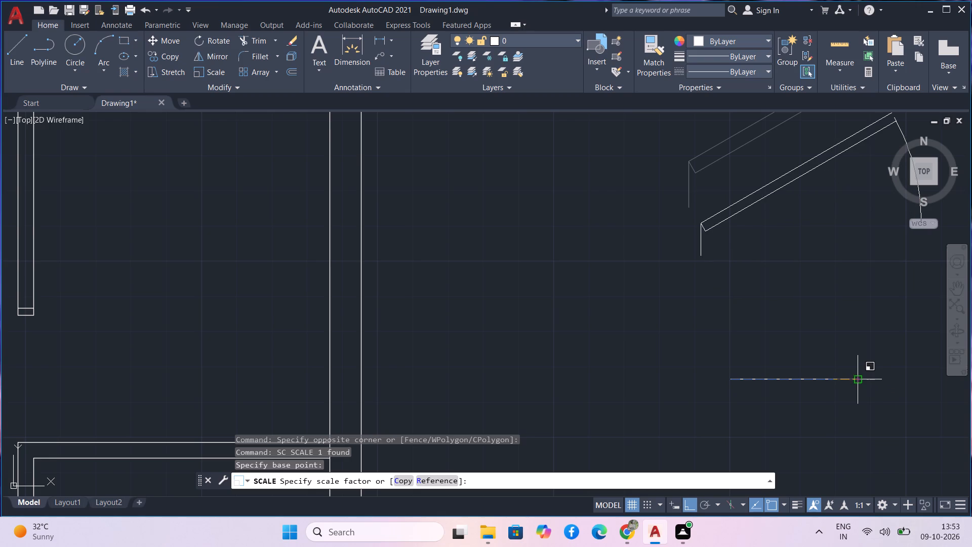
scroll(849, 380, "down", 1)
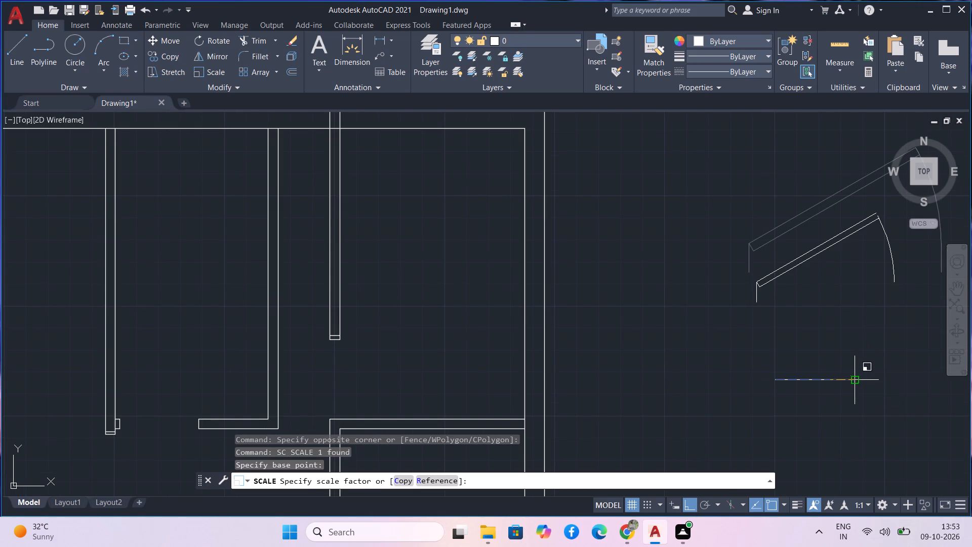
scroll(855, 380, "up", 1)
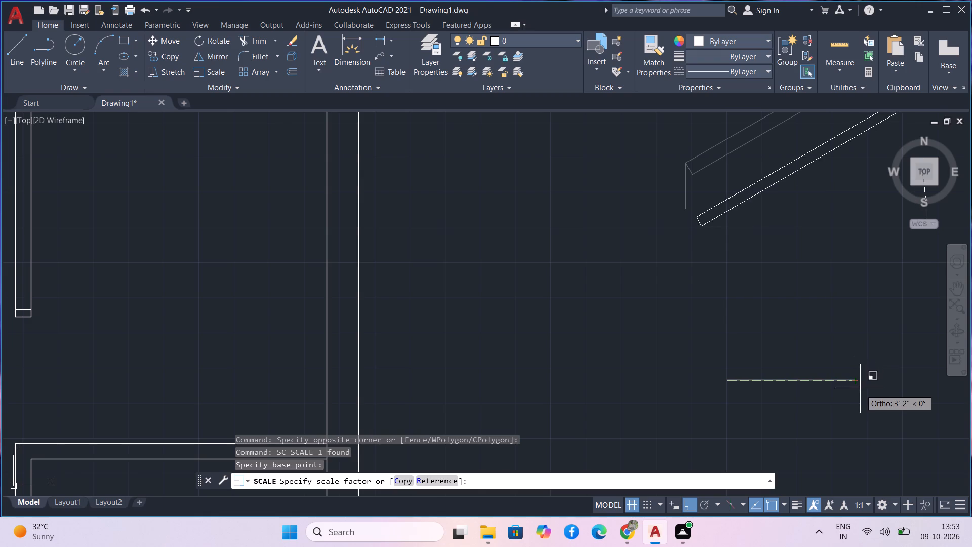
left_click(856, 381)
scroll(856, 381, "down", 1)
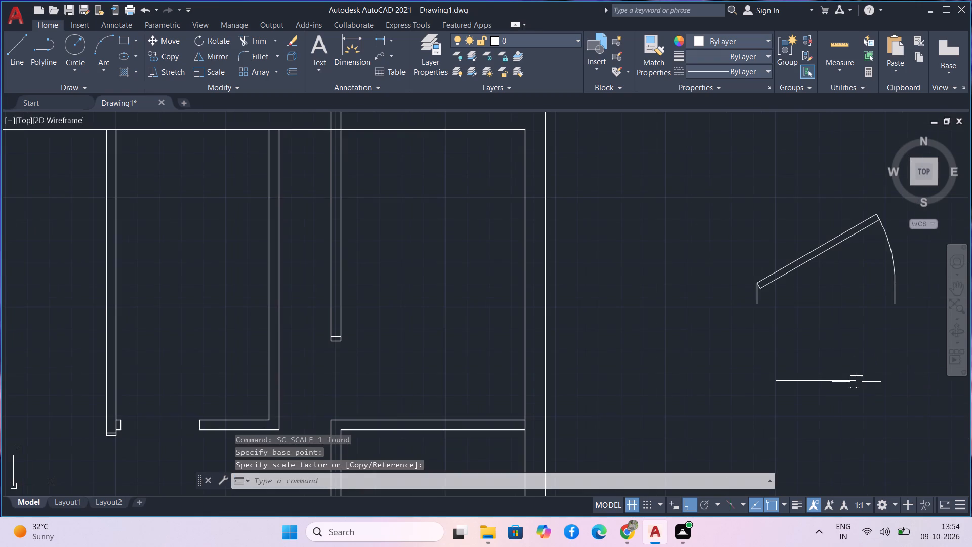
scroll(896, 369, "down", 1)
middle_click_drag(896, 369, 809, 358)
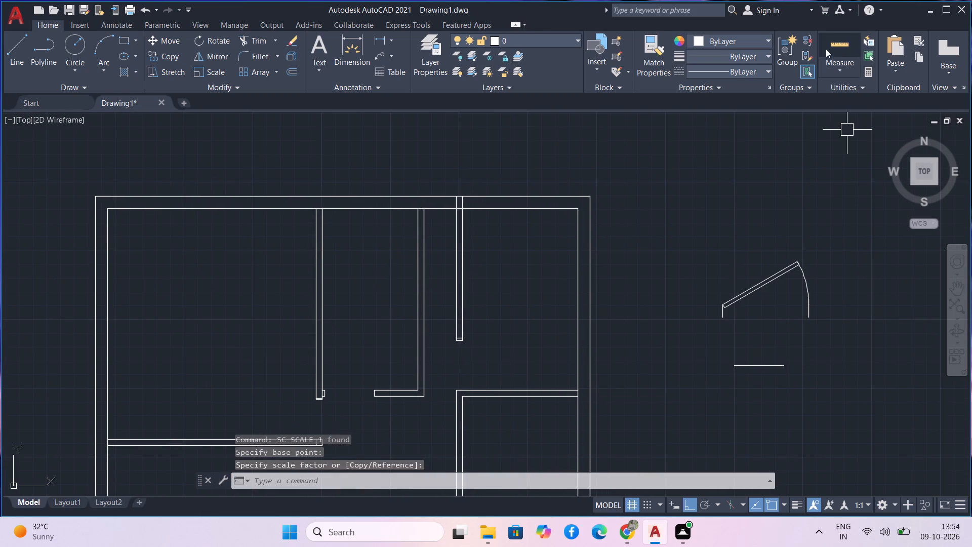
Measure the door leaf and the reference line below it to compare their lengths.
left_click(834, 52)
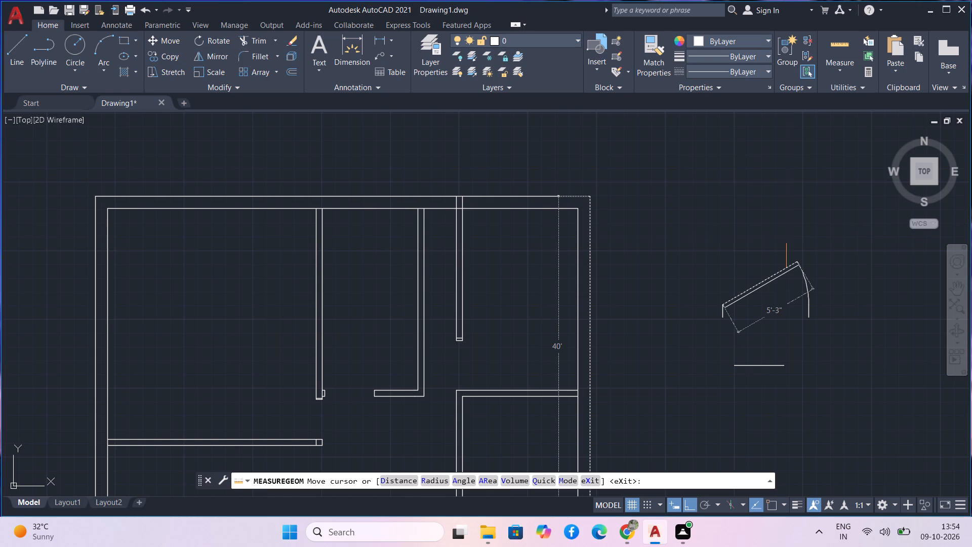
key("Escape")
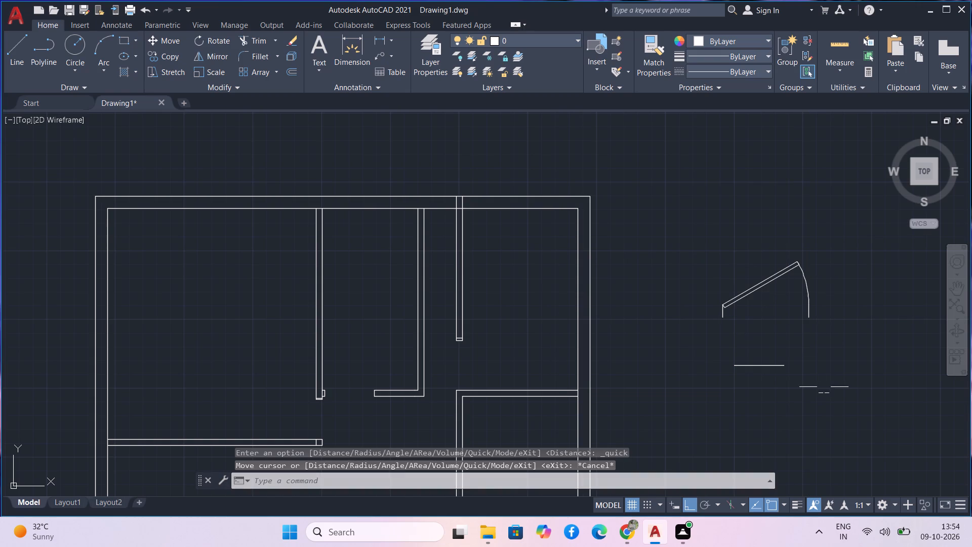
left_click(842, 47)
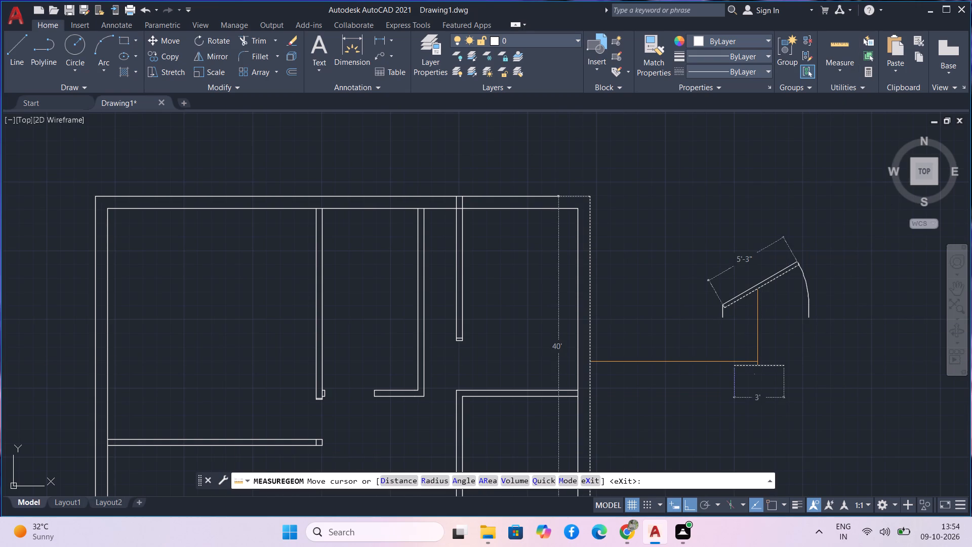
key("Escape")
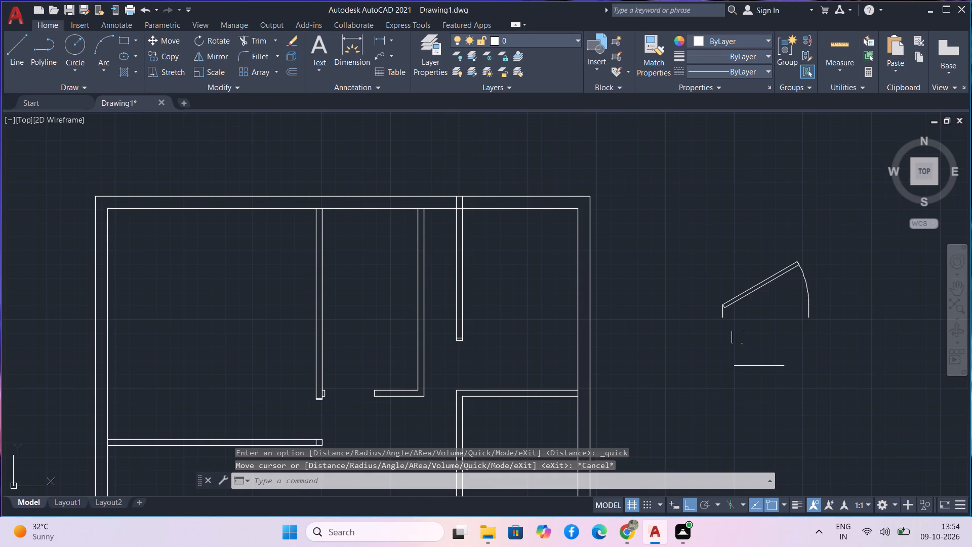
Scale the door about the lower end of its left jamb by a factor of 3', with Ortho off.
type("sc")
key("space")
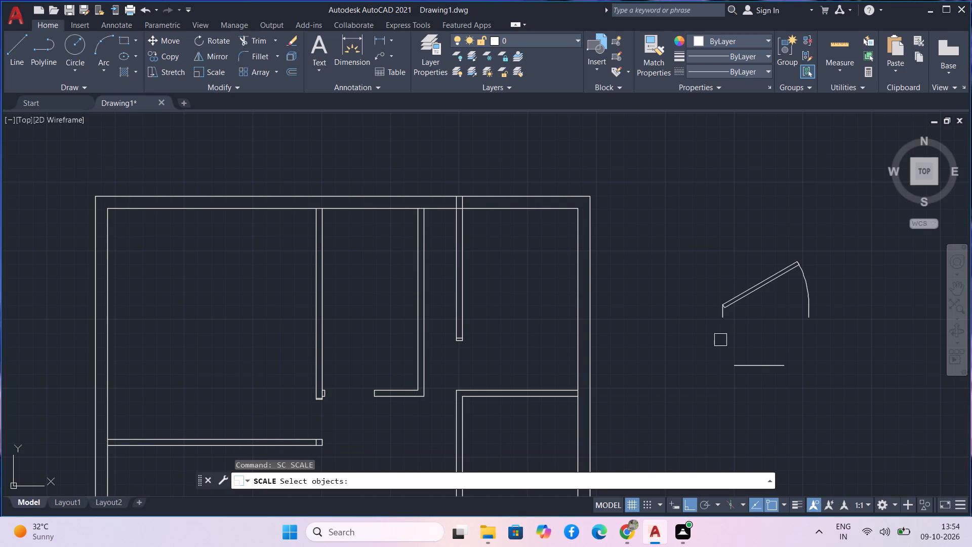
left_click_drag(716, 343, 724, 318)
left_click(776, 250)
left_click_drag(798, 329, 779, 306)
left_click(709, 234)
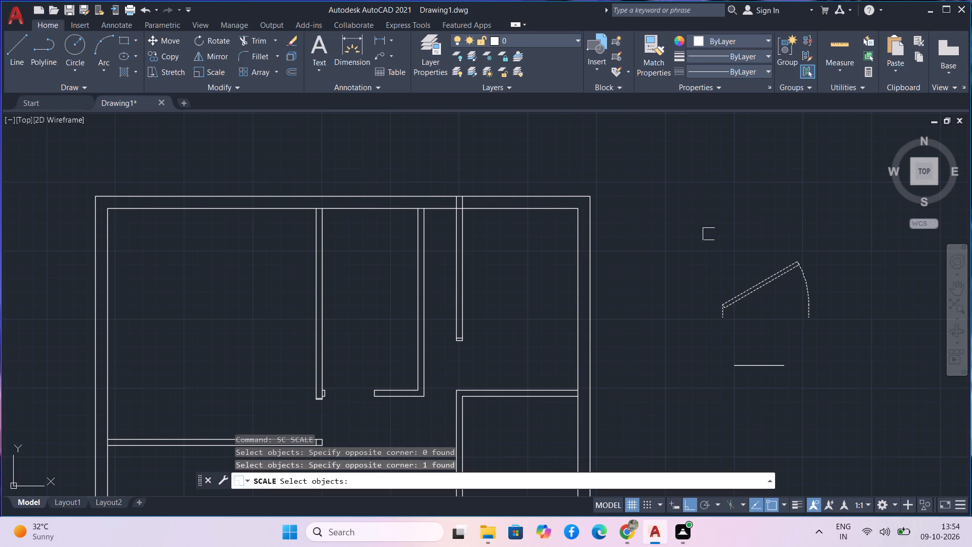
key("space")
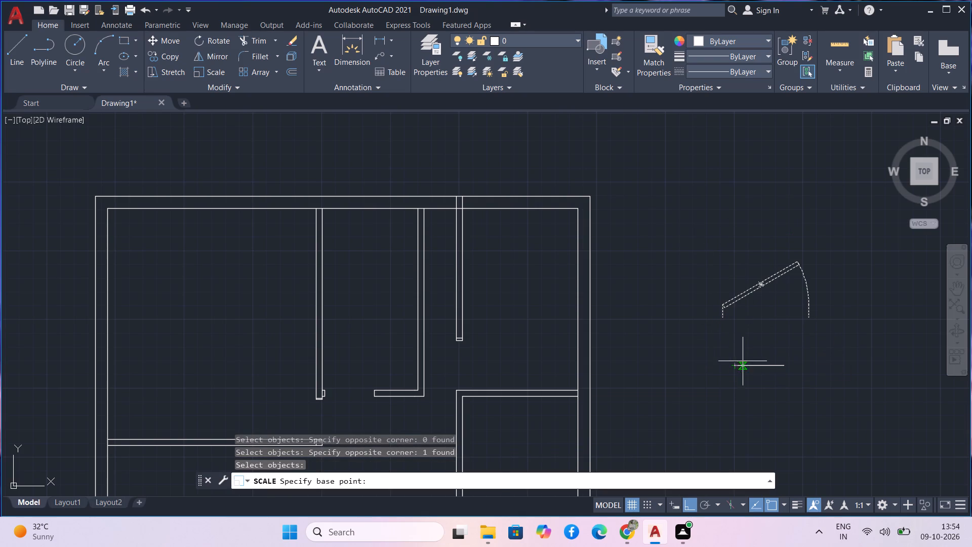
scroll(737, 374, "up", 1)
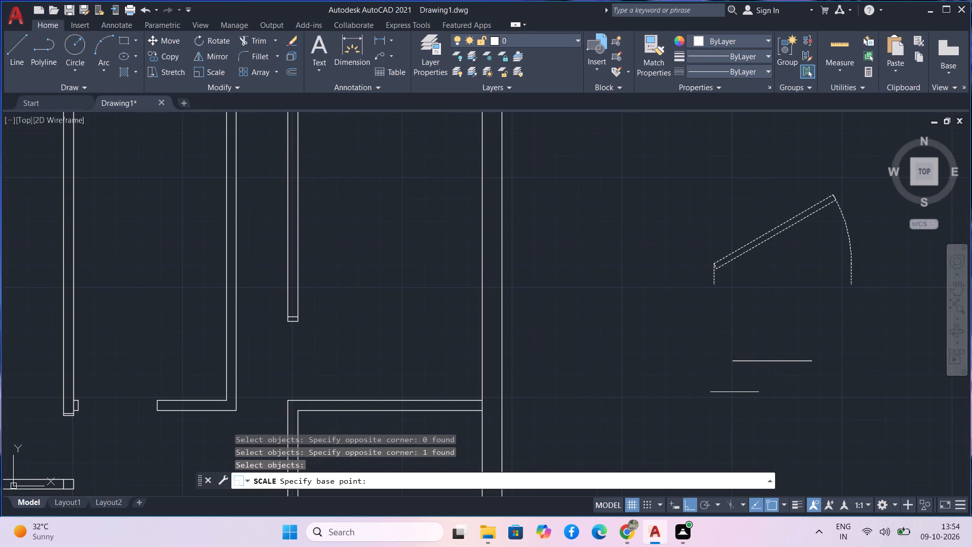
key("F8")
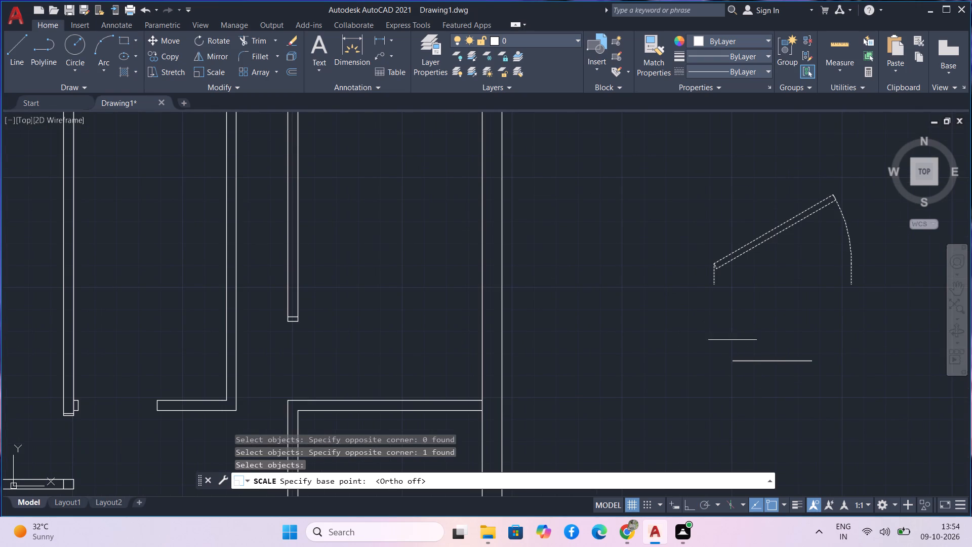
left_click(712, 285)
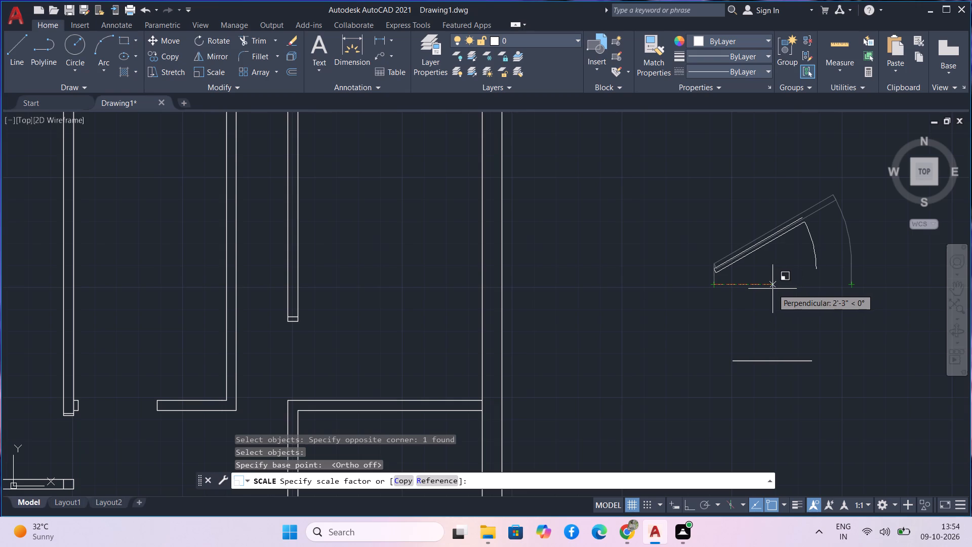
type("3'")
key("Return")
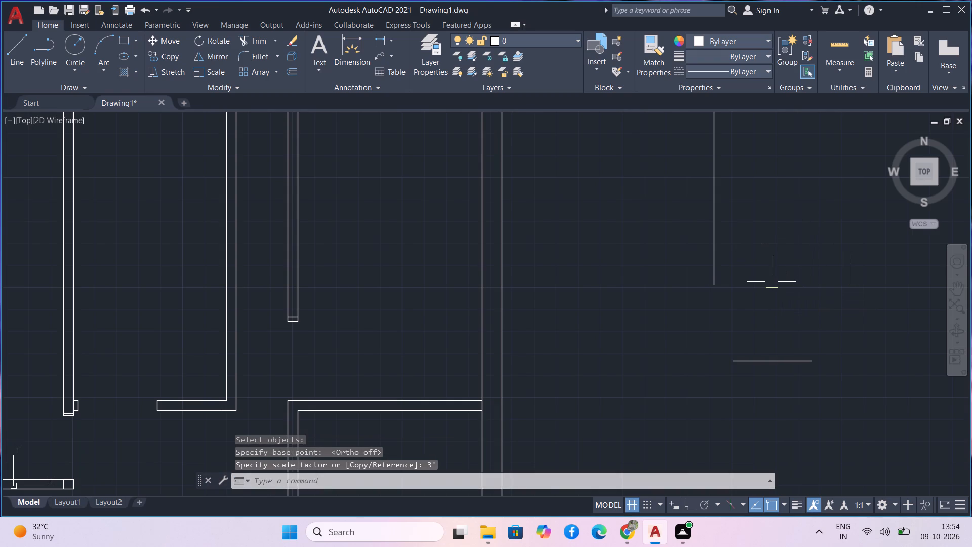
Scale the oversized door back down about its left jamb's lower end, picking a nearby point for the factor.
left_click_drag(772, 282, 766, 276)
left_click(672, 189)
scroll(672, 189, "down", 3)
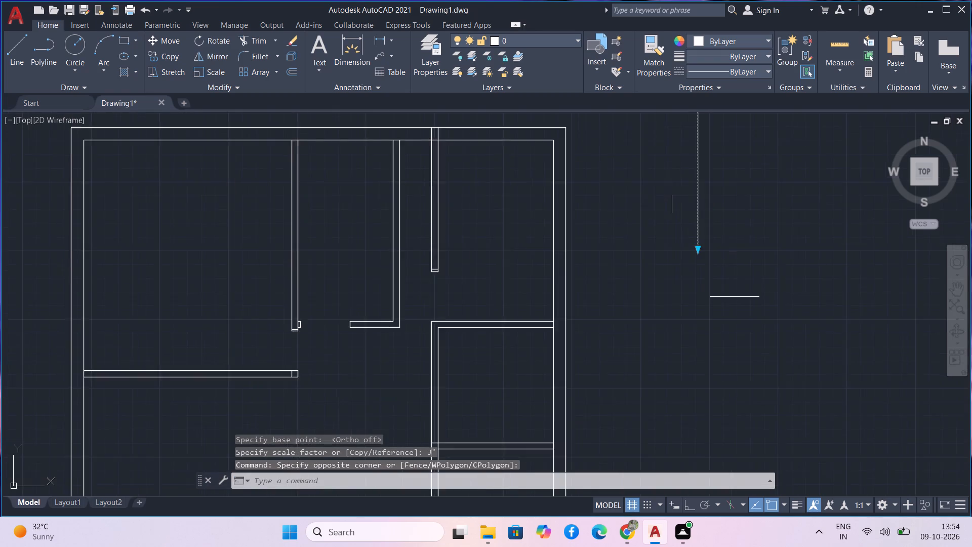
scroll(672, 191, "down", 2)
middle_click_drag(672, 208, 509, 285)
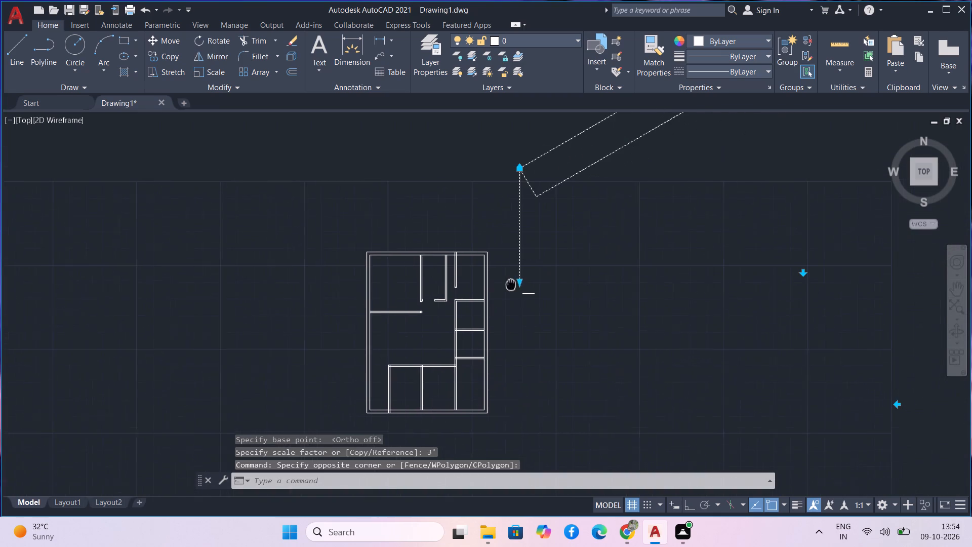
middle_click_drag(509, 285, 506, 285)
type("sc")
key("space")
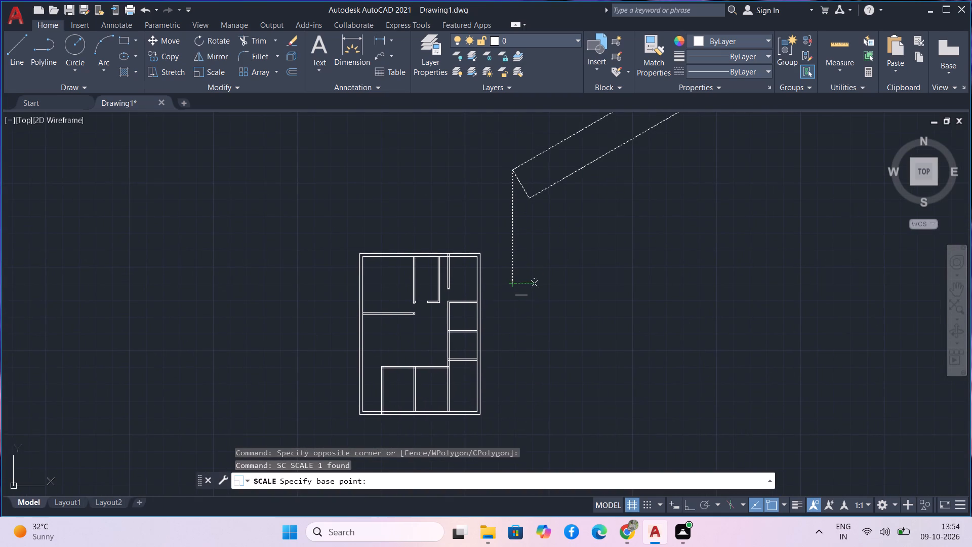
left_click(515, 281)
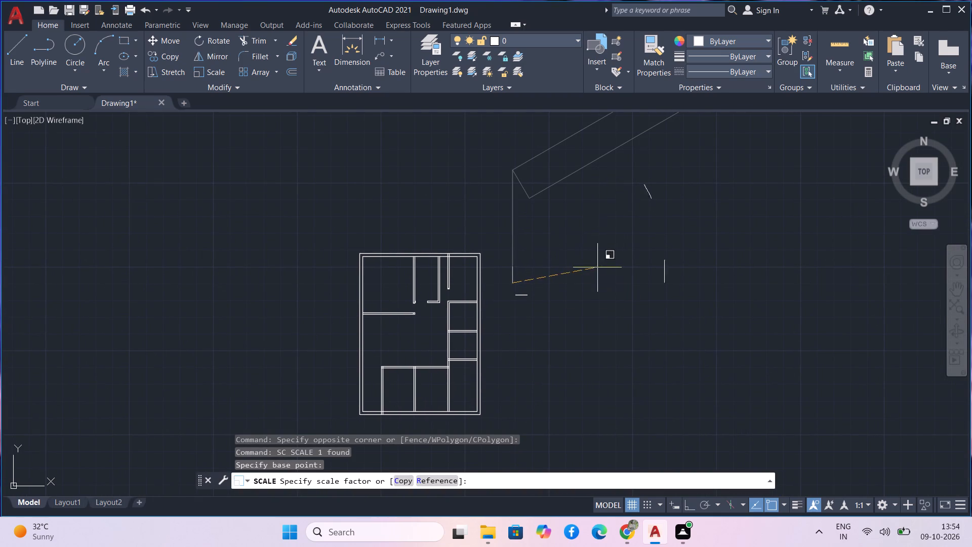
scroll(519, 273, "up", 3)
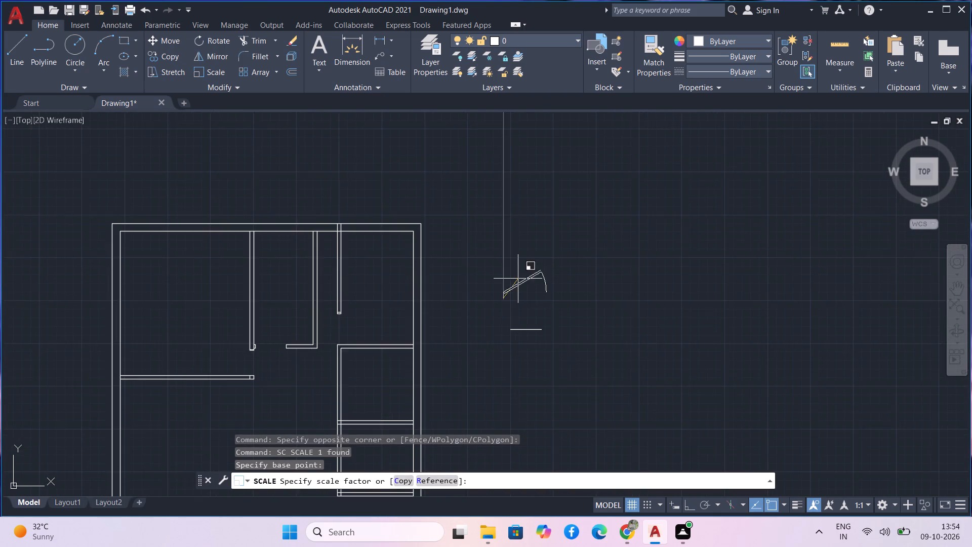
scroll(518, 279, "up", 3)
middle_click_drag(519, 308, 539, 232)
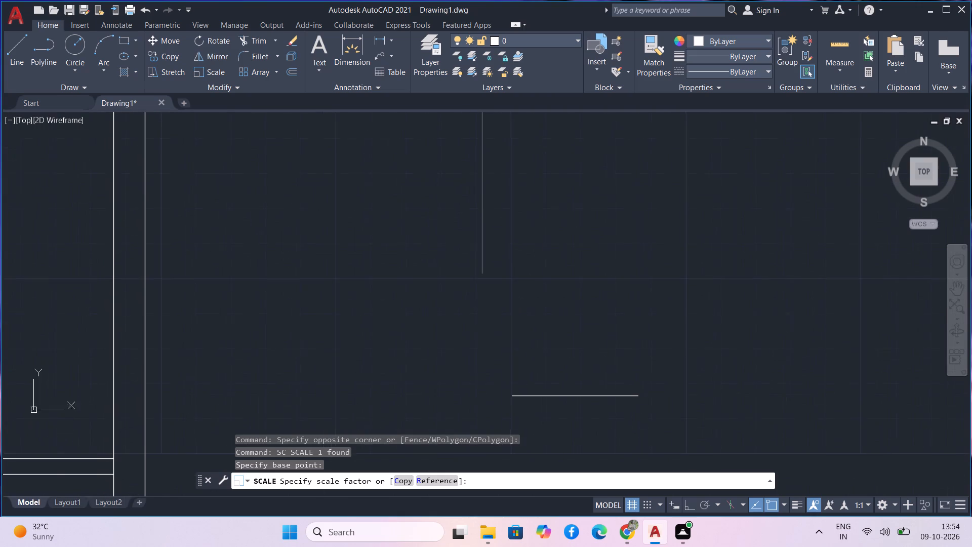
left_click(531, 266)
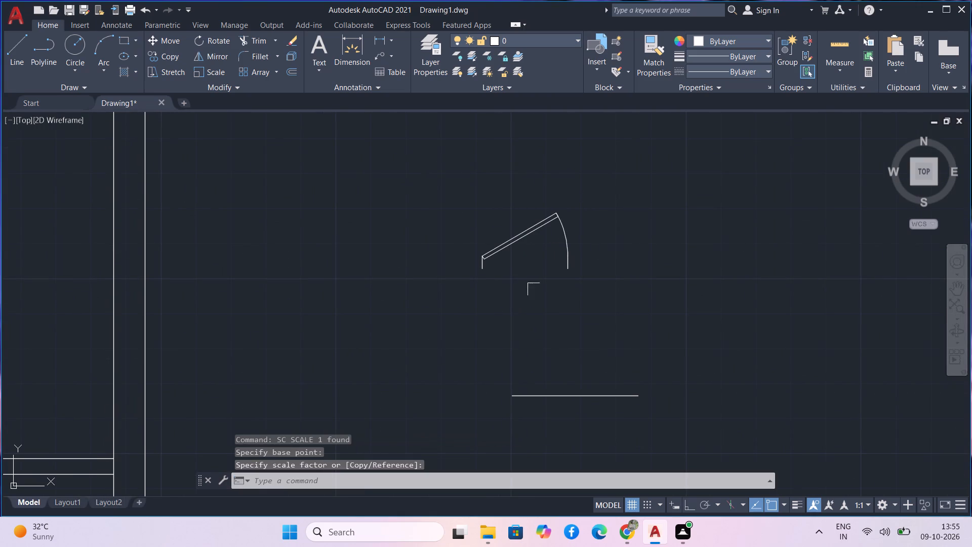
Move the reference line from its midpoint up to the door's base, with its left end at the left jamb's lower end.
left_click_drag(599, 404, 593, 387)
left_click(577, 363)
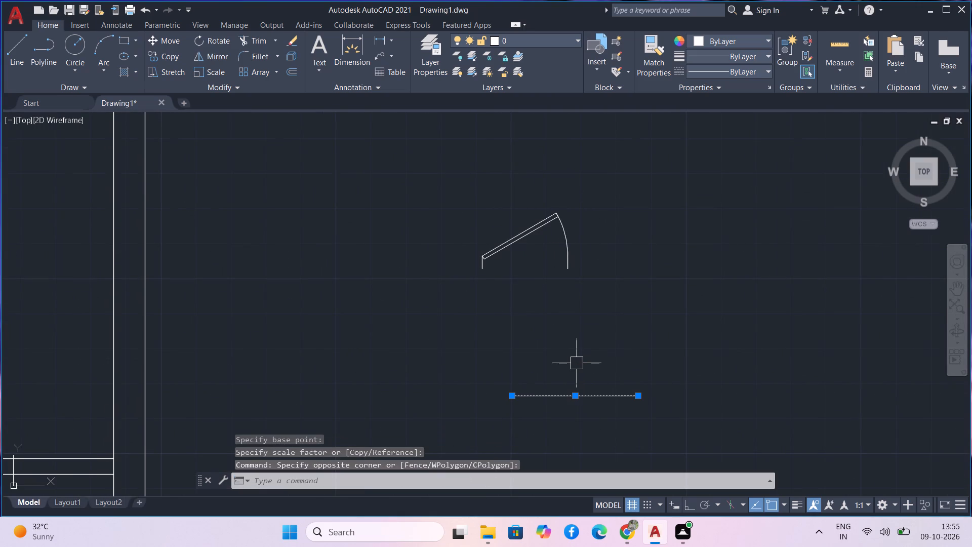
type("m")
key("space")
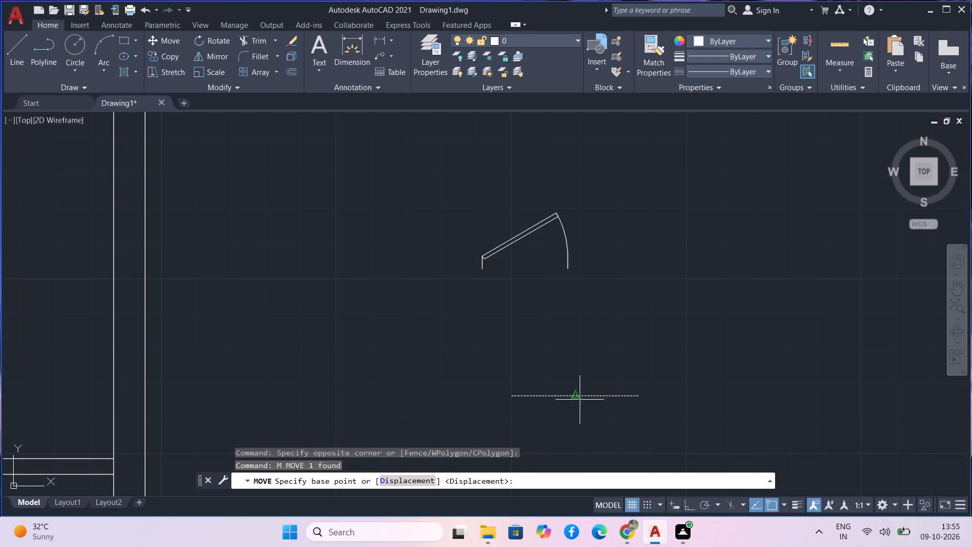
left_click(580, 400)
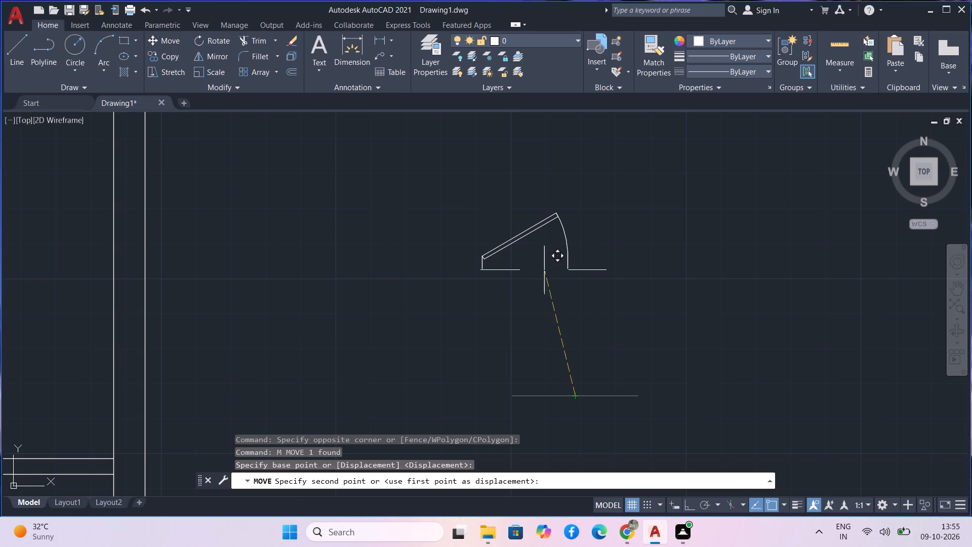
scroll(544, 270, "up", 4)
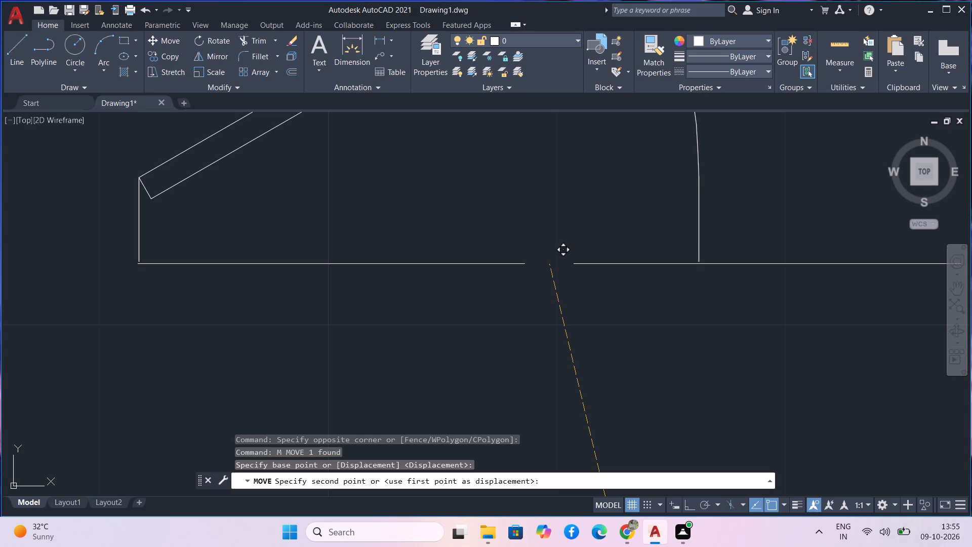
left_click(549, 264)
scroll(544, 278, "down", 2)
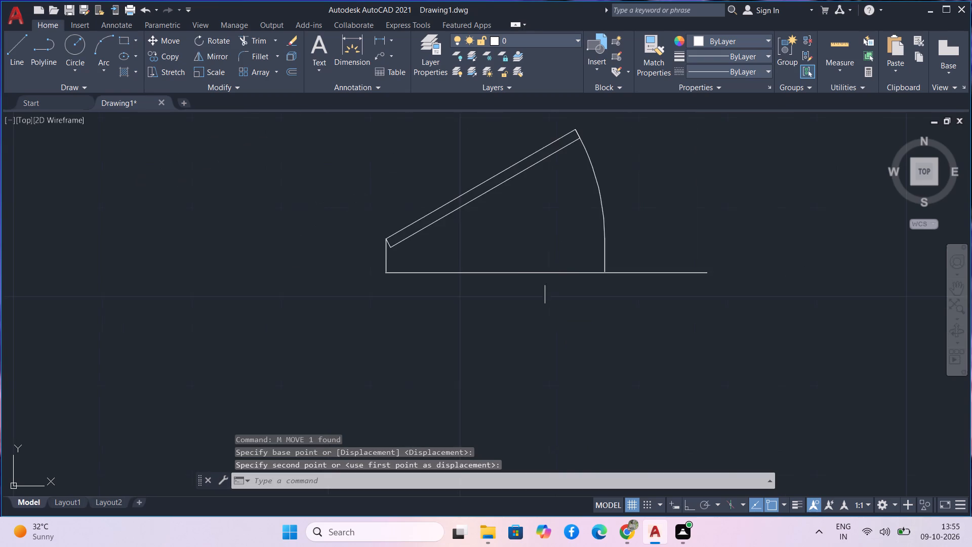
Scale the door about its left jamb's lower end until its width matches the reference line.
middle_click_drag(545, 280, 569, 345)
left_click_drag(556, 315, 549, 285)
left_click(520, 206)
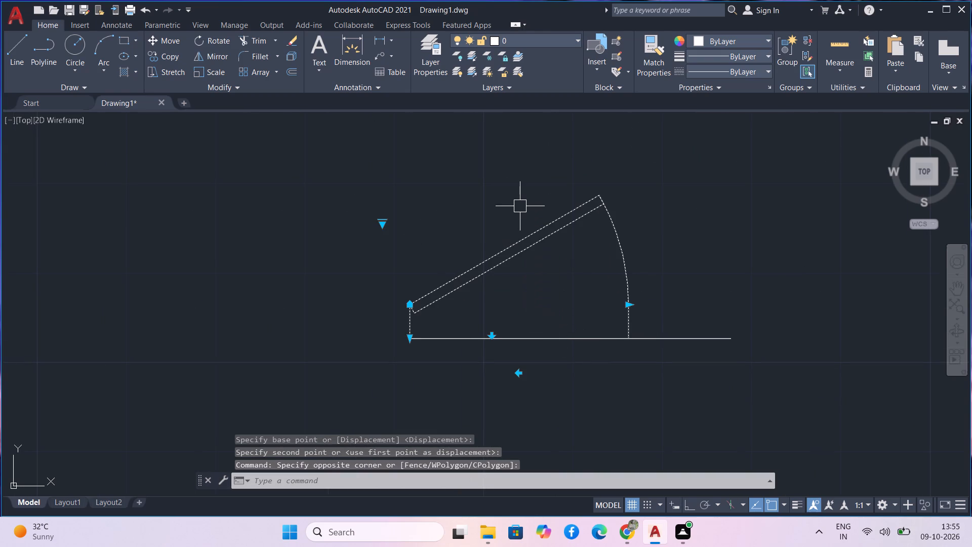
type("sc")
key("space")
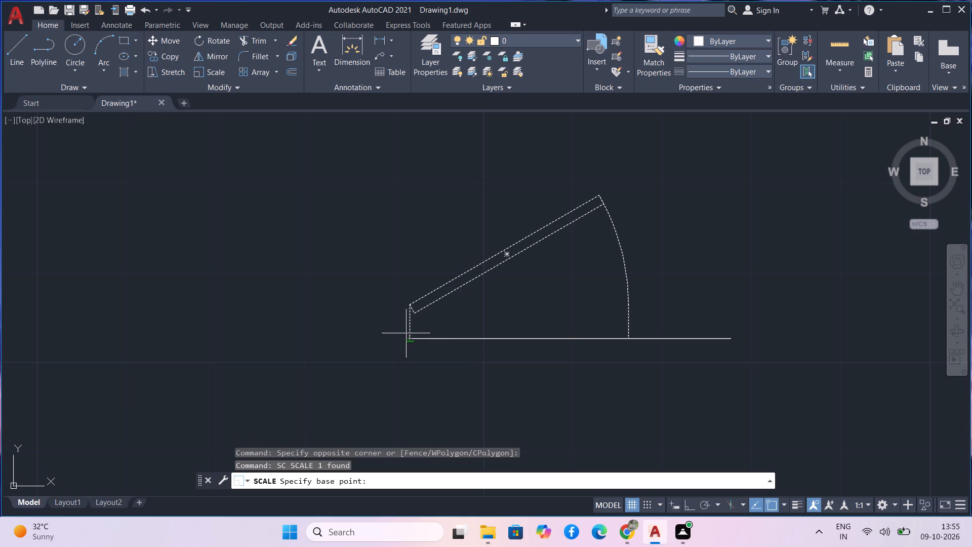
scroll(407, 331, "up", 4)
left_click(415, 361)
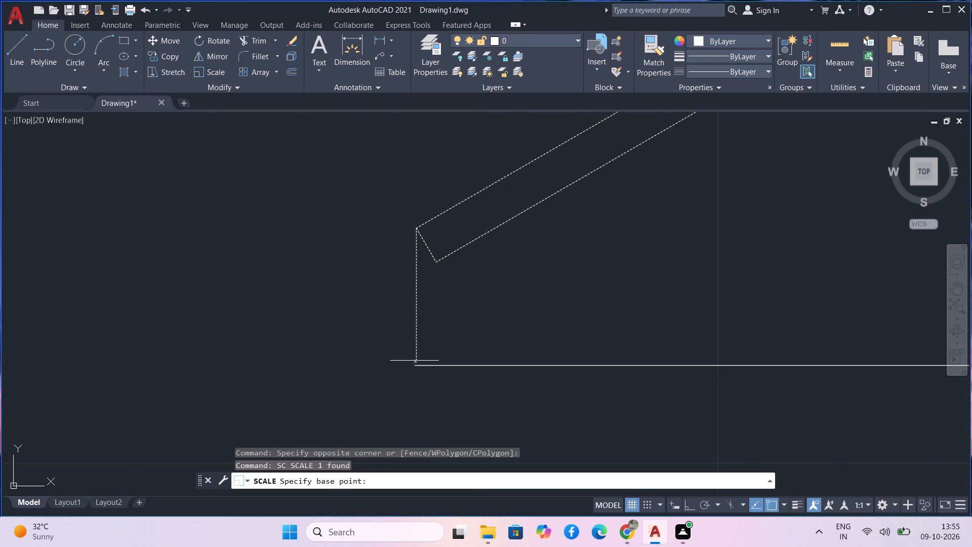
scroll(556, 330, "down", 3)
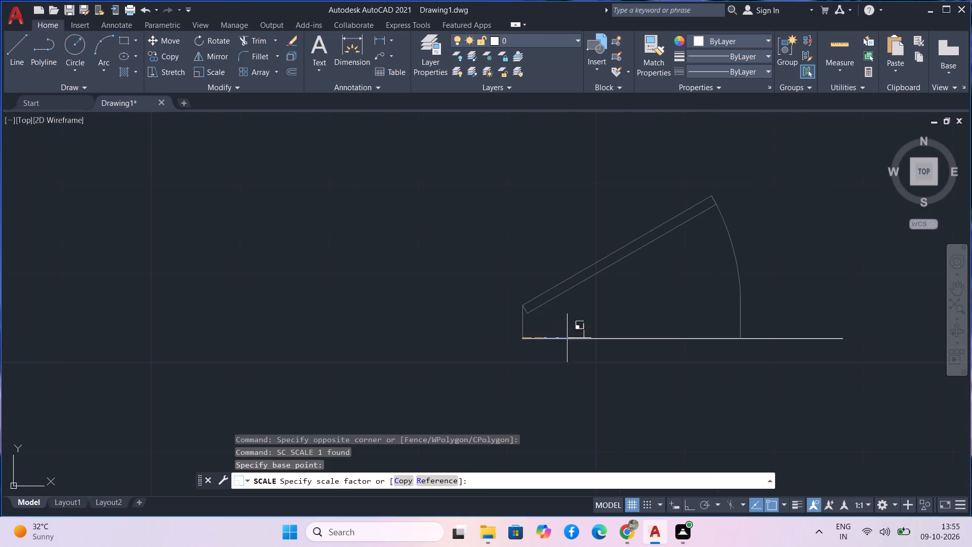
left_click(703, 372)
Measure the scaled door's leaf and the reference line beneath it.
scroll(708, 365, "down", 3)
left_click(832, 42)
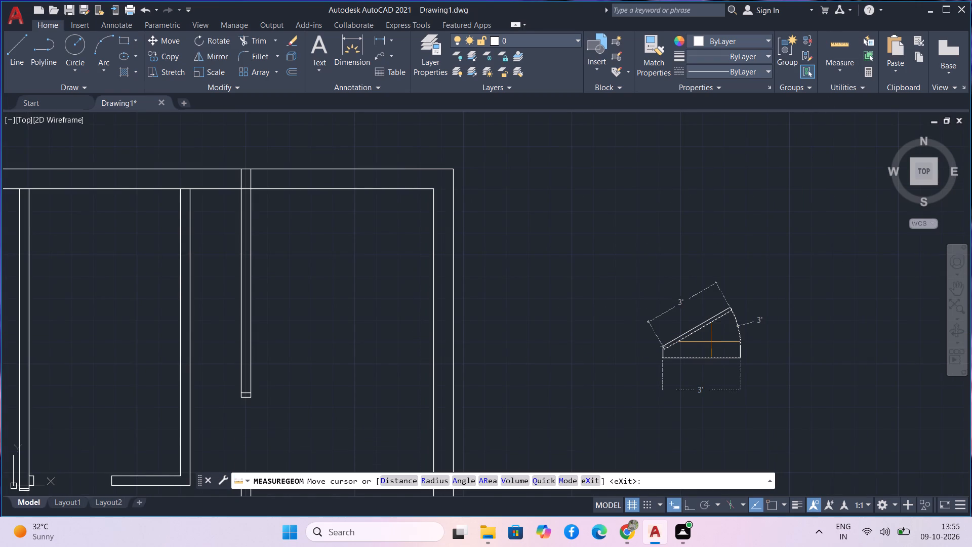
key("Escape")
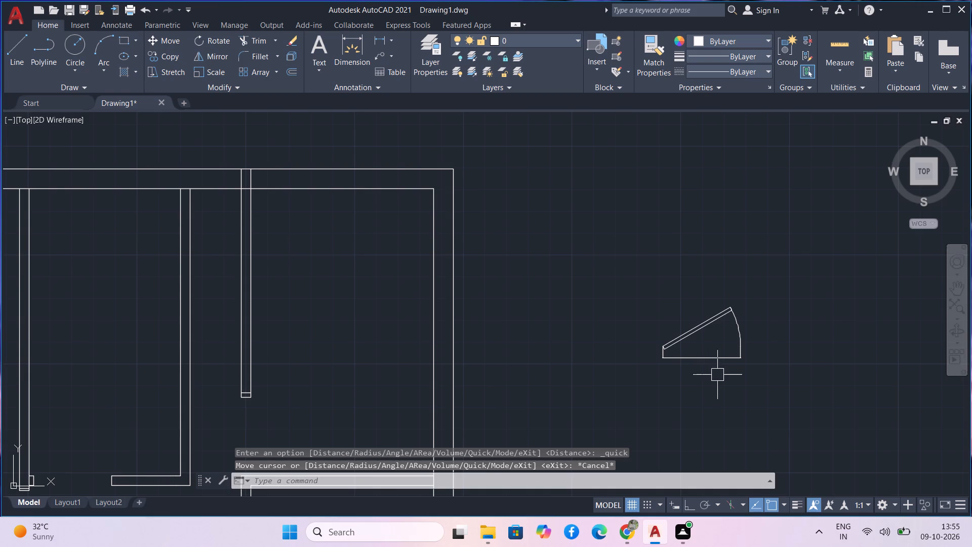
Delete the reference line beneath the door.
left_click(717, 375)
left_click(710, 340)
key("Delete")
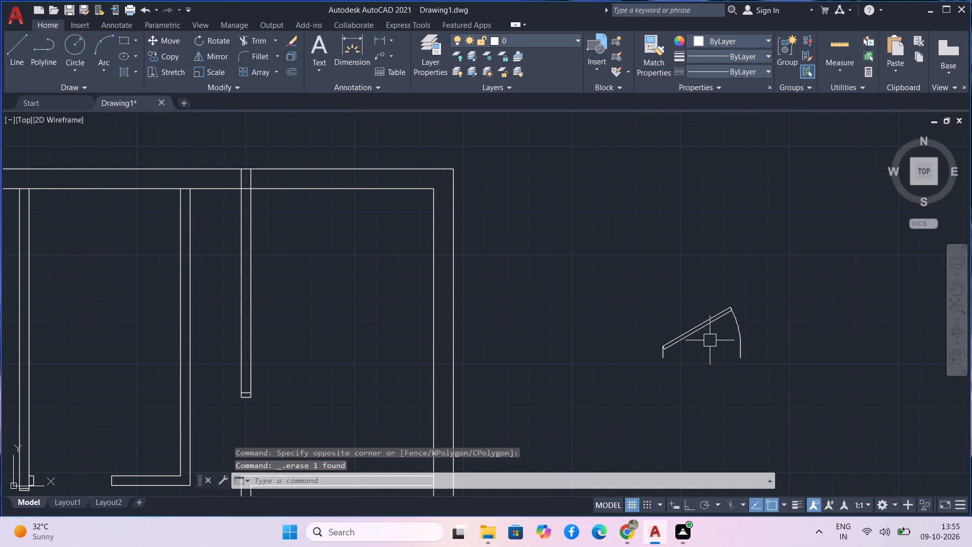
Copy the door into the opening between the short wall stub and the horizontal wall below the upper middle room.
left_click_drag(730, 369, 680, 275)
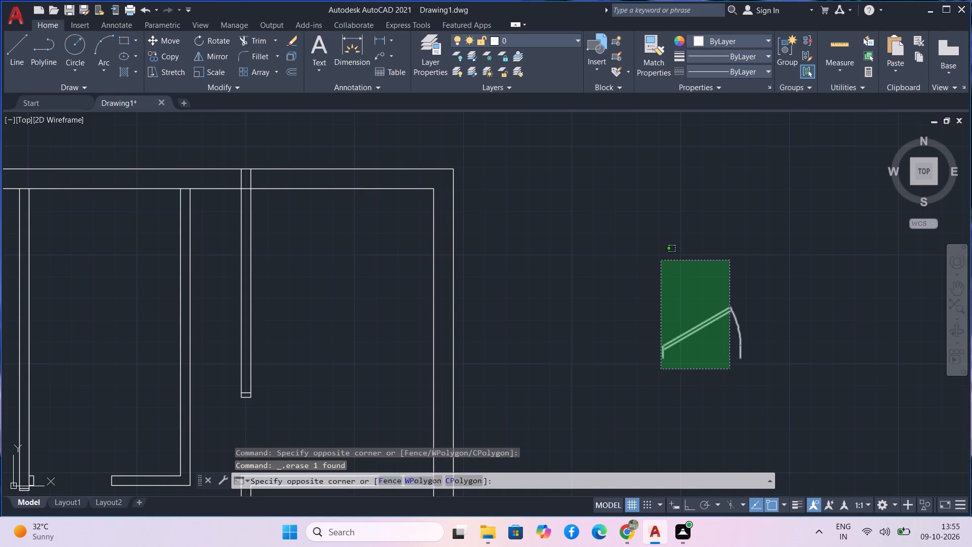
left_click(620, 229)
type("co")
key("space")
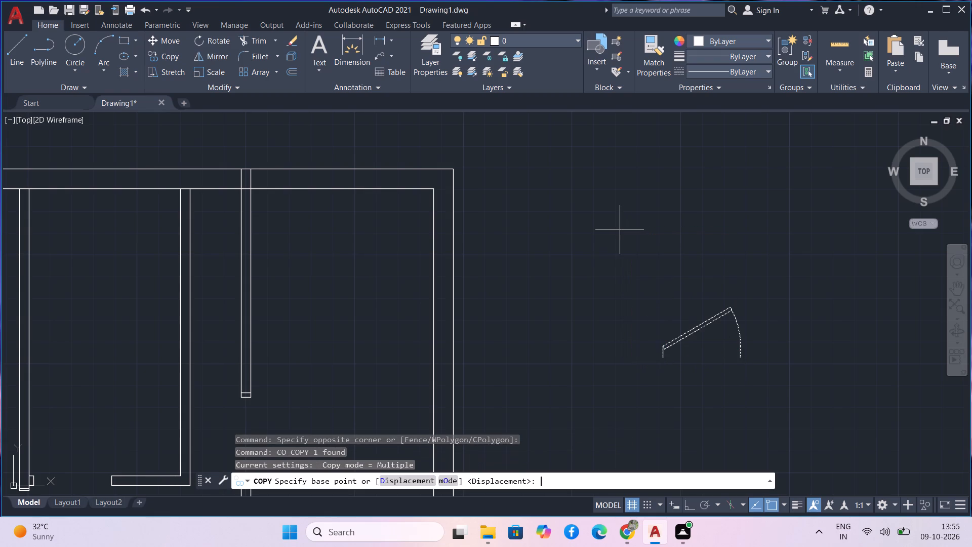
left_click(684, 323)
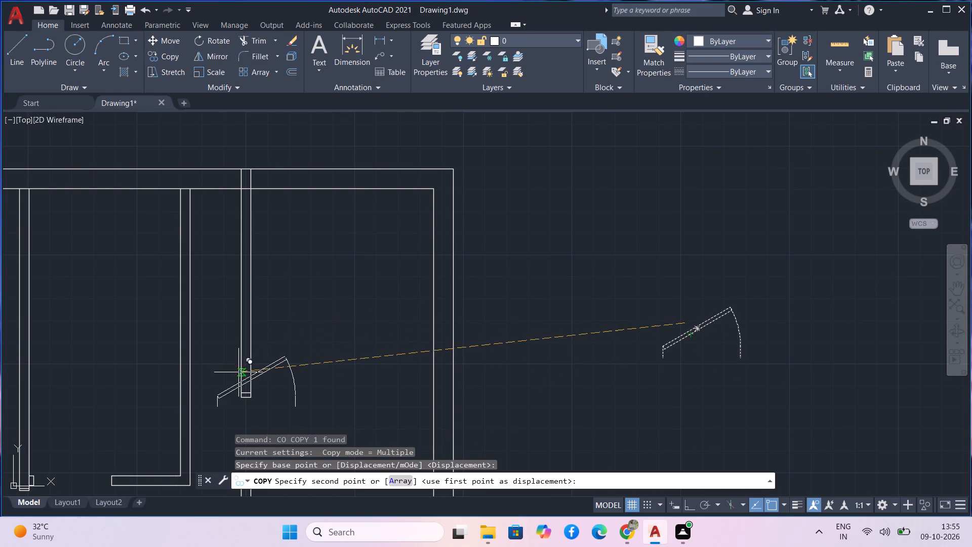
middle_click_drag(238, 372, 418, 219)
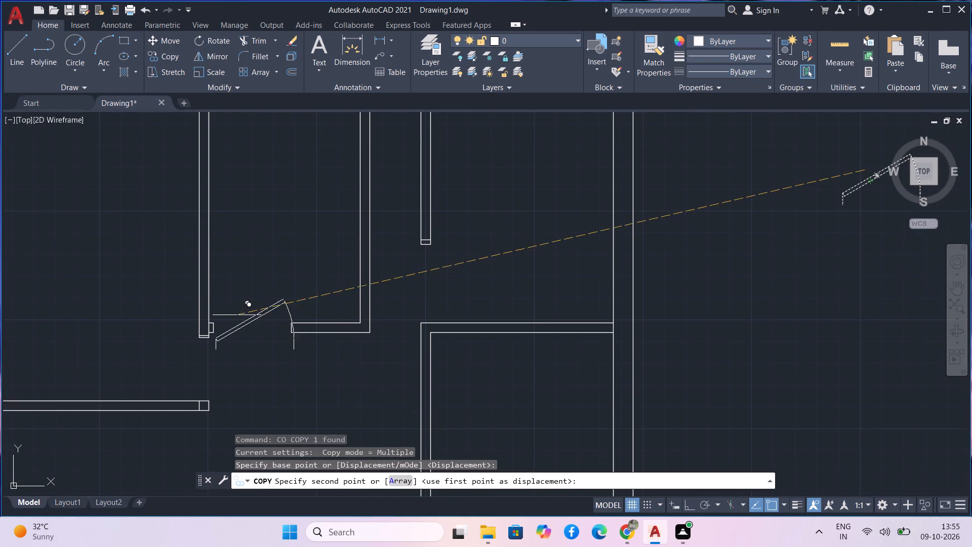
scroll(228, 304, "up", 2)
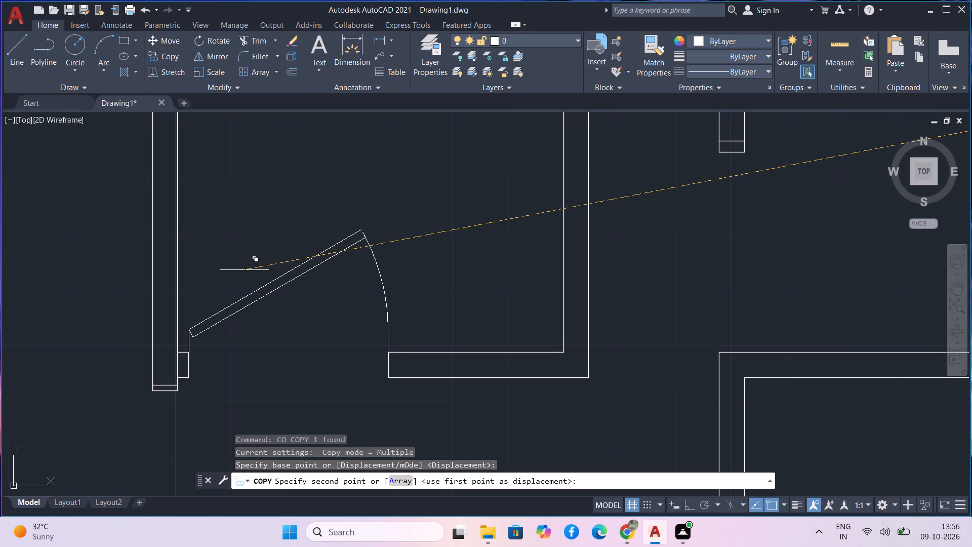
left_click(245, 270)
key("Escape")
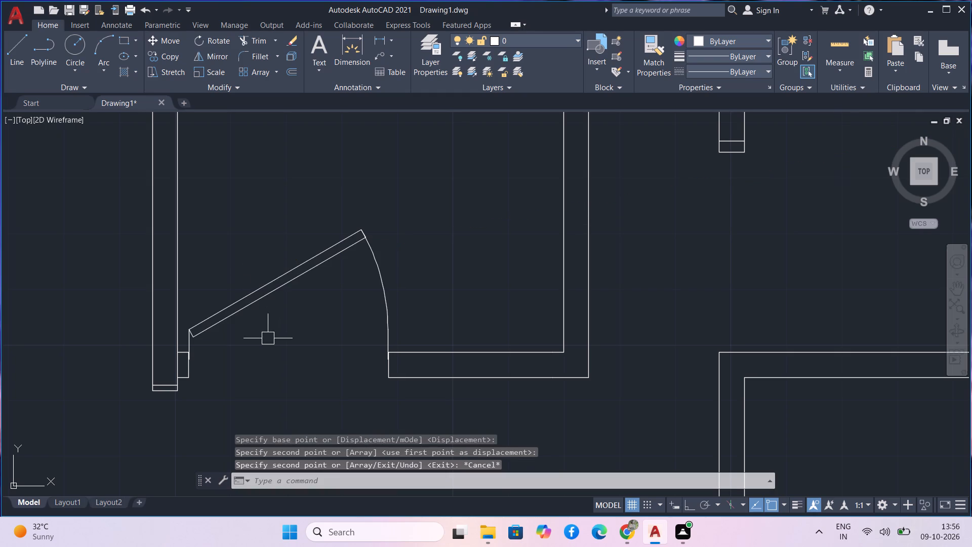
Set the copied door's opening angle to 90° so its leaf stands perpendicular to the opening.
left_click_drag(274, 358, 273, 329)
left_click(258, 227)
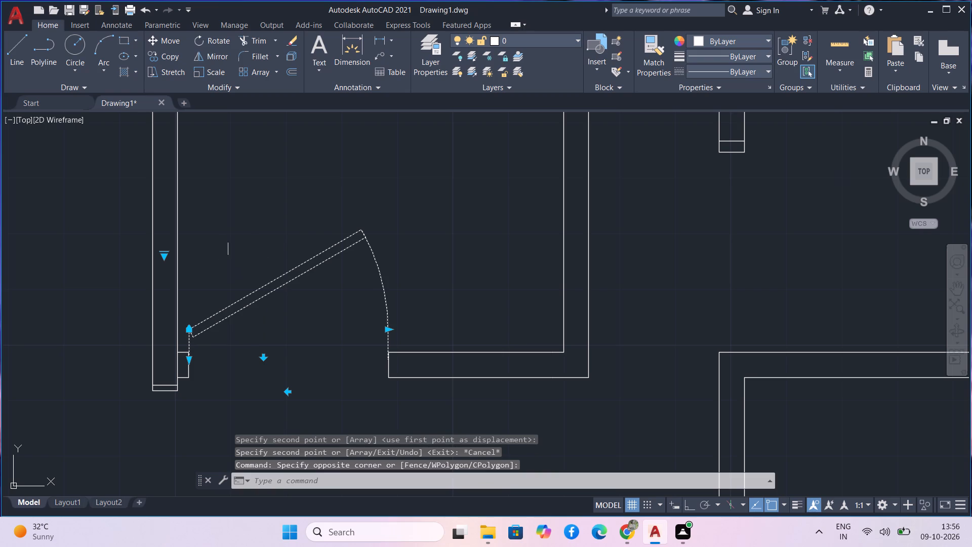
left_click(163, 257)
left_click(179, 307)
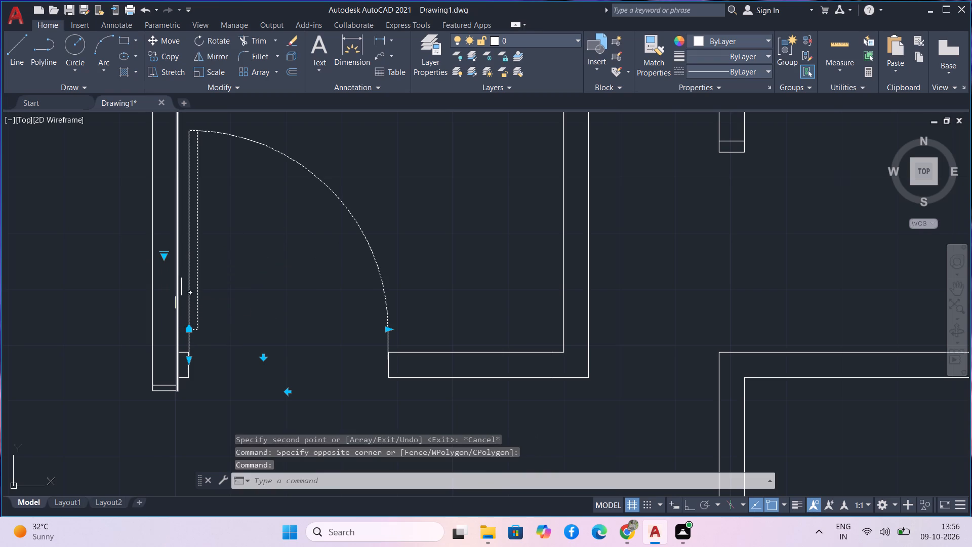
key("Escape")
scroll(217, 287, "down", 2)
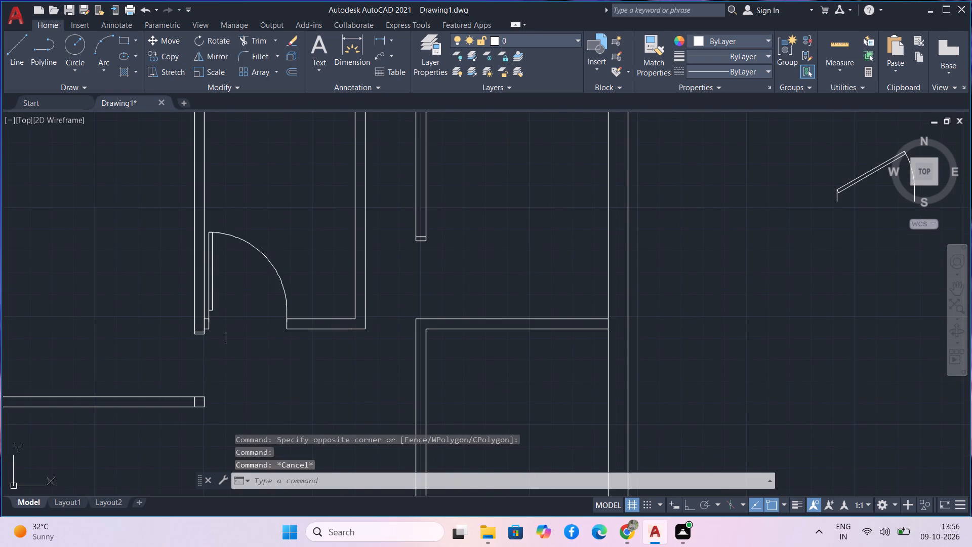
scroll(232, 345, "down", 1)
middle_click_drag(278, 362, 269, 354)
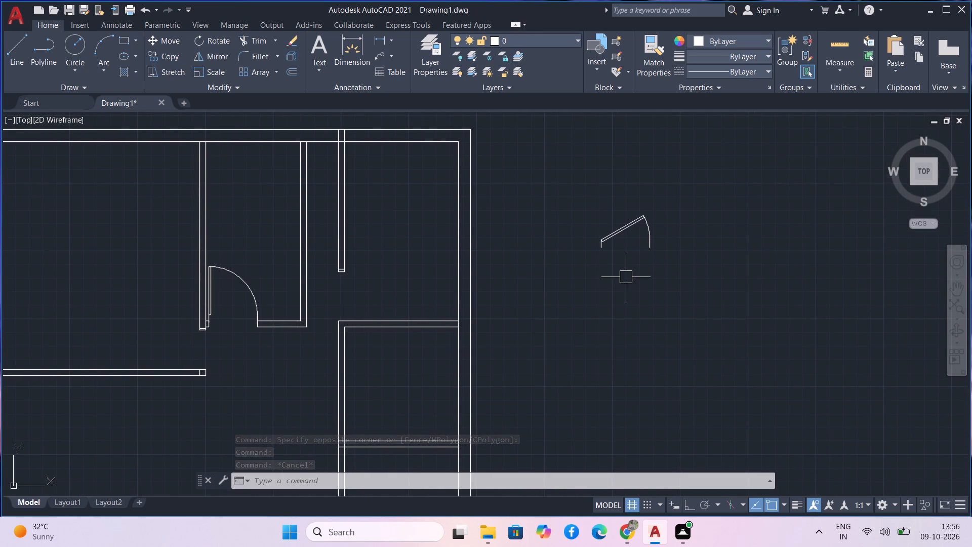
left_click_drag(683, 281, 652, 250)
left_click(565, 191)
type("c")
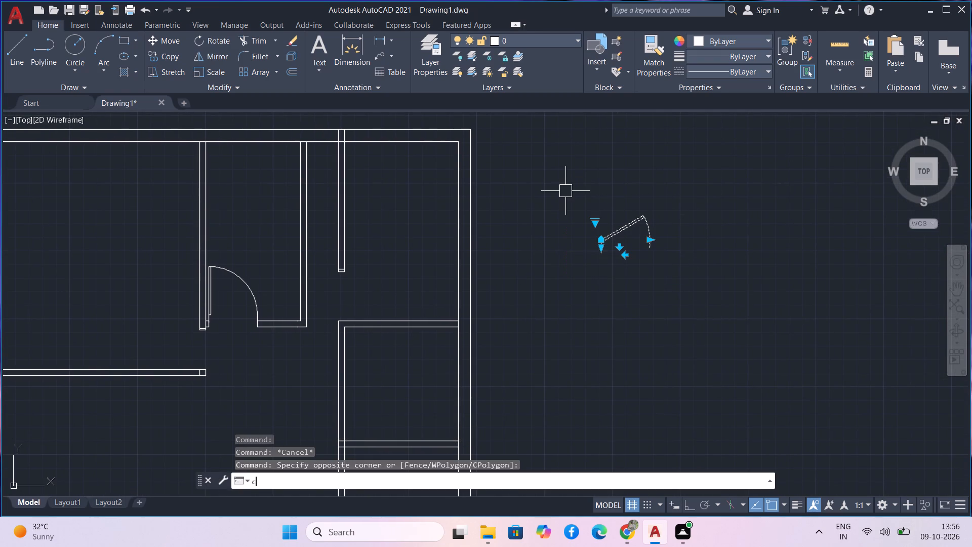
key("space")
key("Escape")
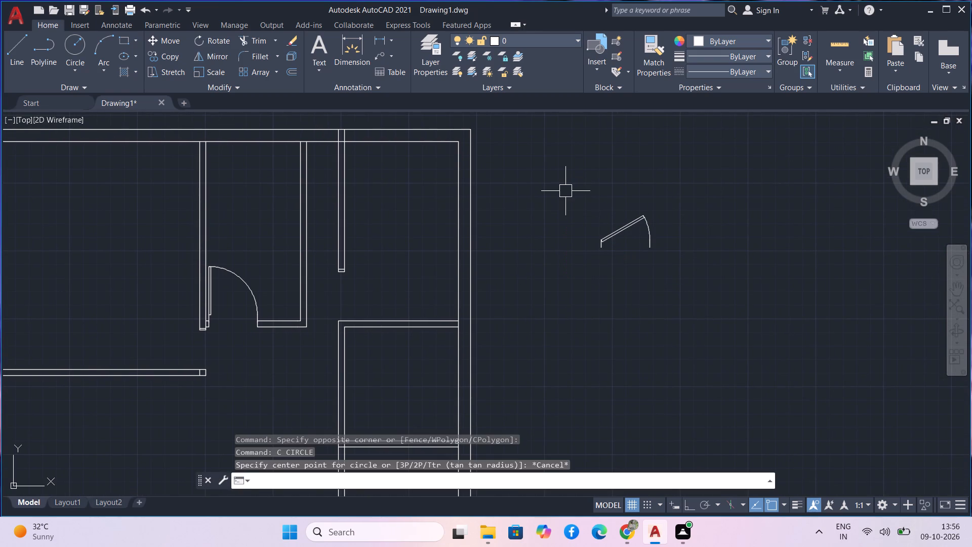
Copy the spare door block outside the plan twice, placing one copy beside it and one farther below.
type("co")
key("space")
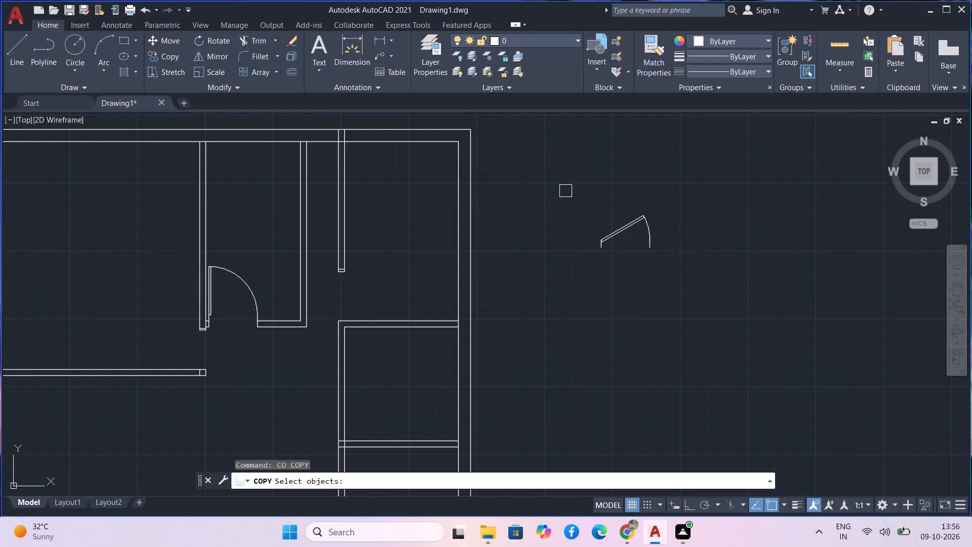
left_click_drag(662, 273, 622, 220)
left_click(580, 173)
key("space")
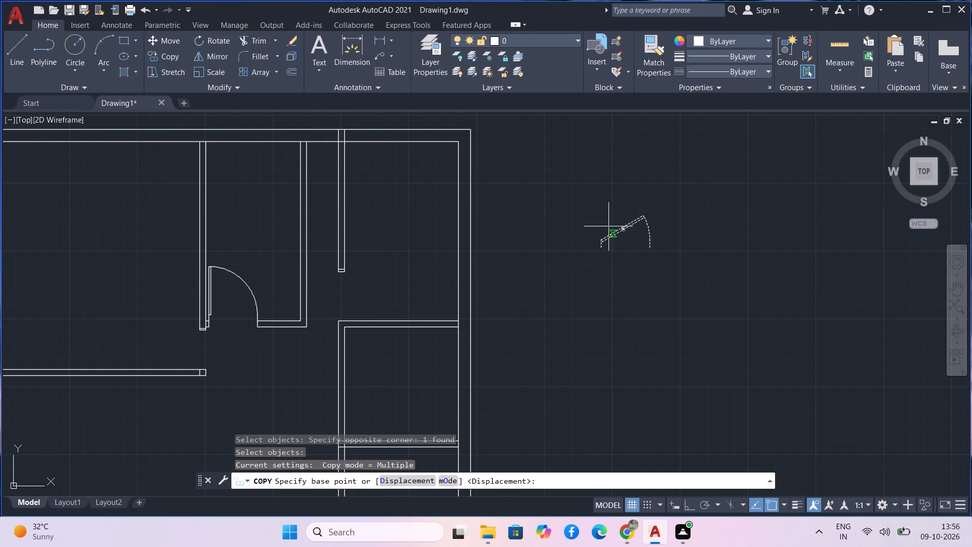
left_click(617, 244)
left_click(724, 236)
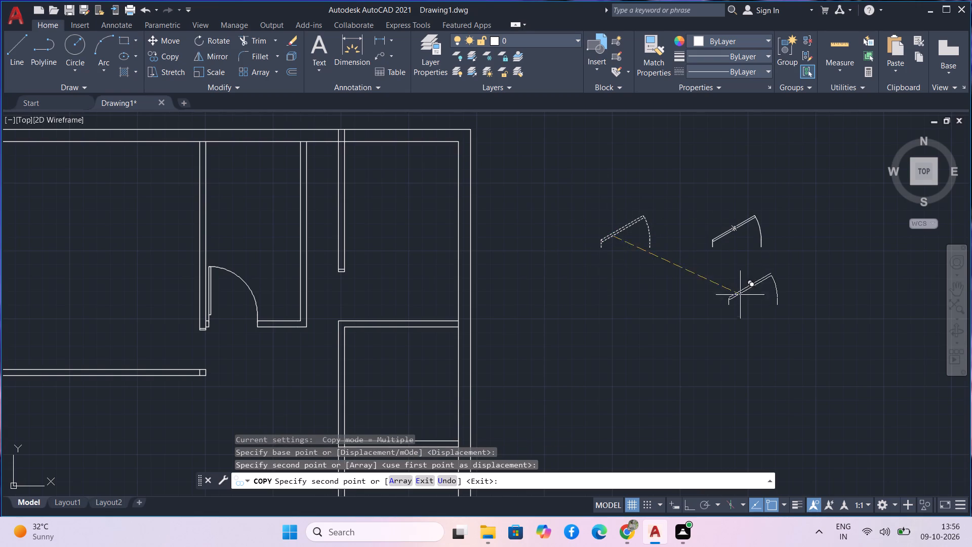
left_click(785, 392)
key("Escape")
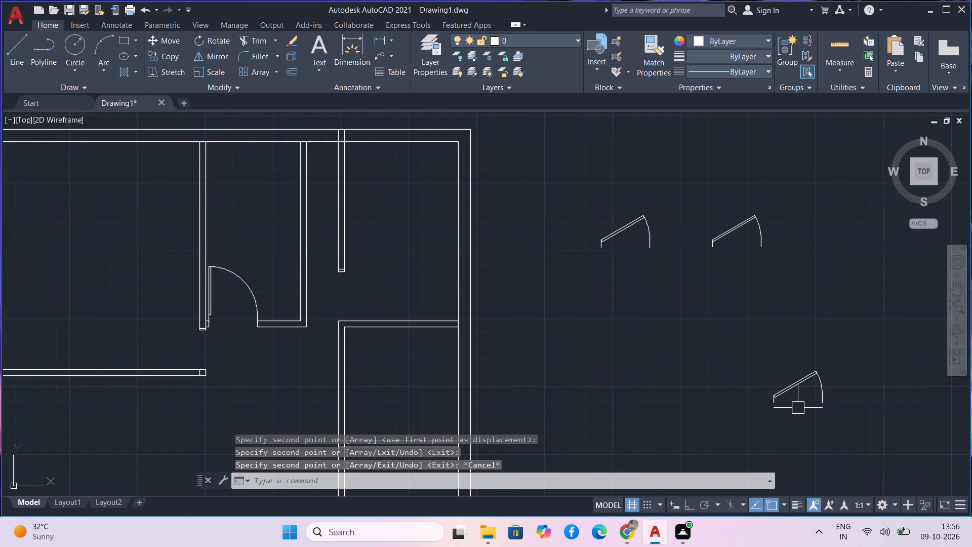
Rotate the lowest door copy 270° about the end of its swing arc, using Ortho.
left_click_drag(822, 427, 797, 386)
left_click(767, 345)
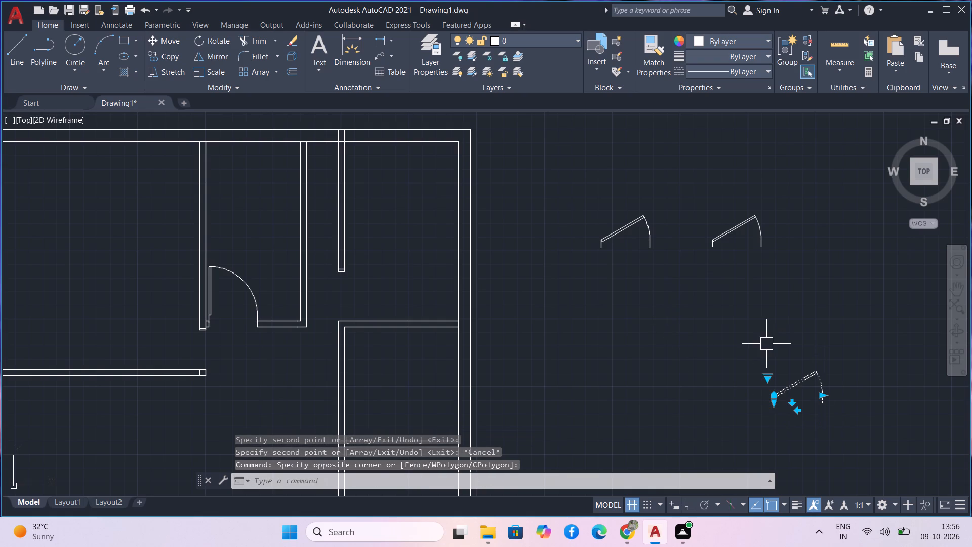
type("ro")
key("space")
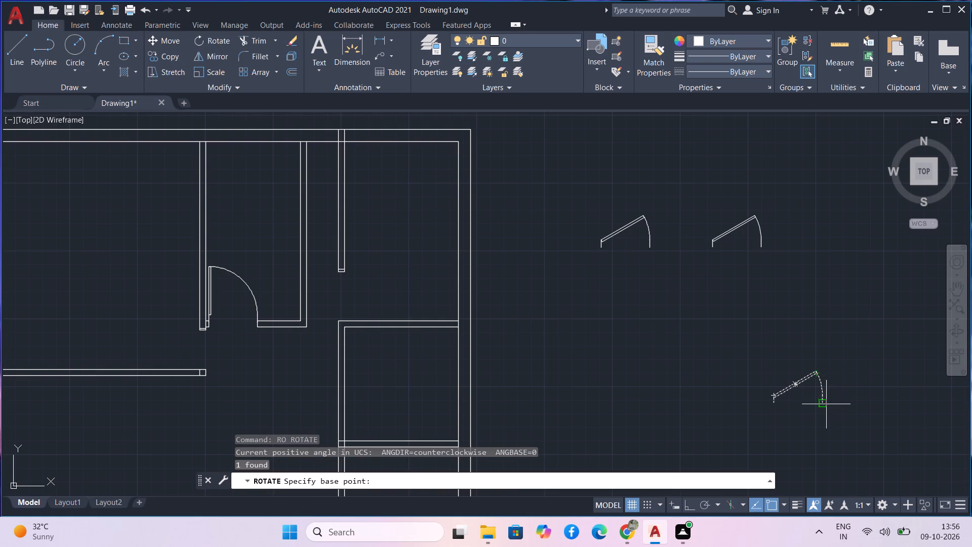
scroll(826, 404, "up", 2)
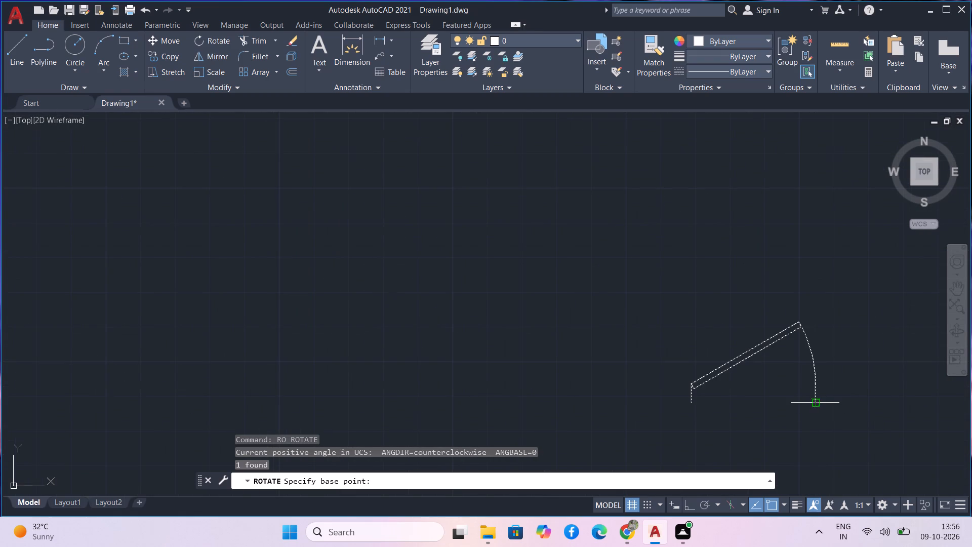
left_click(819, 404)
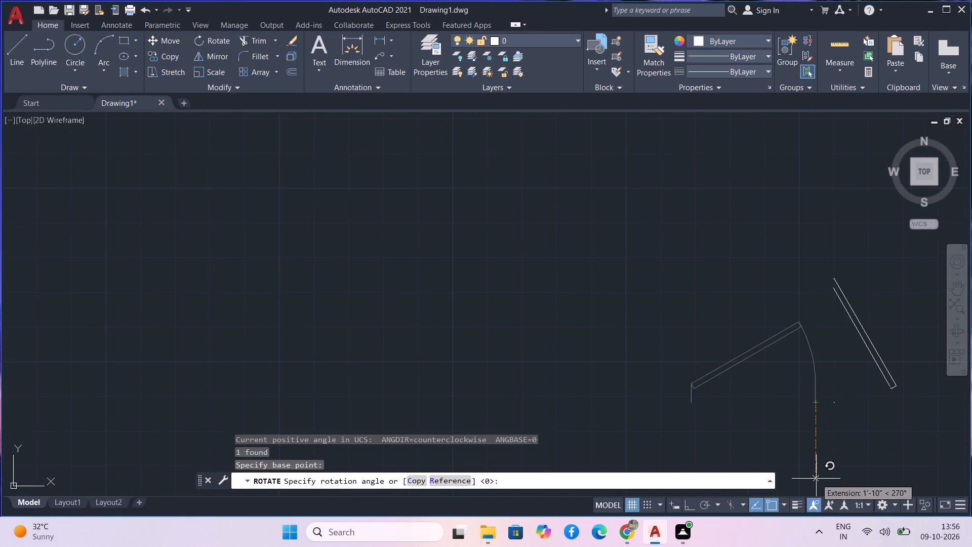
key("F8")
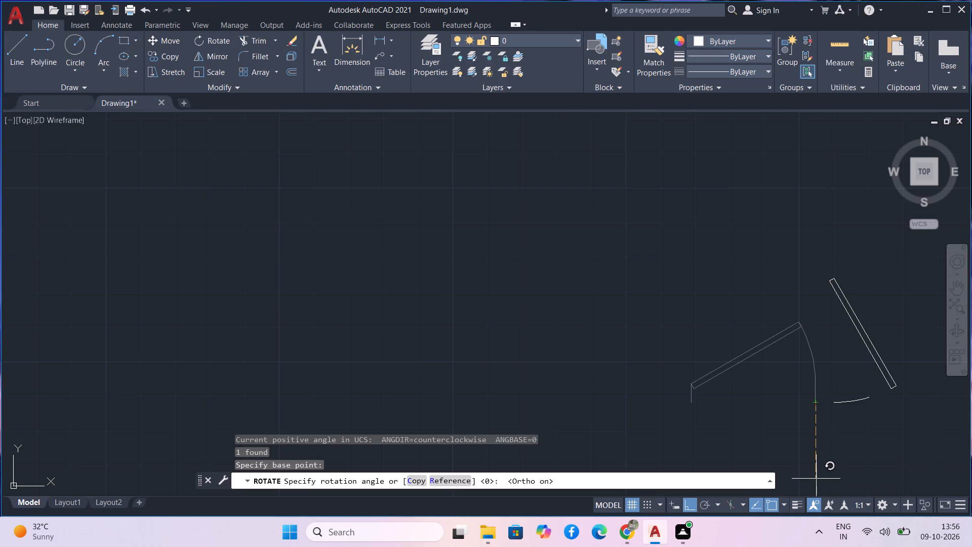
scroll(816, 479, "down", 3)
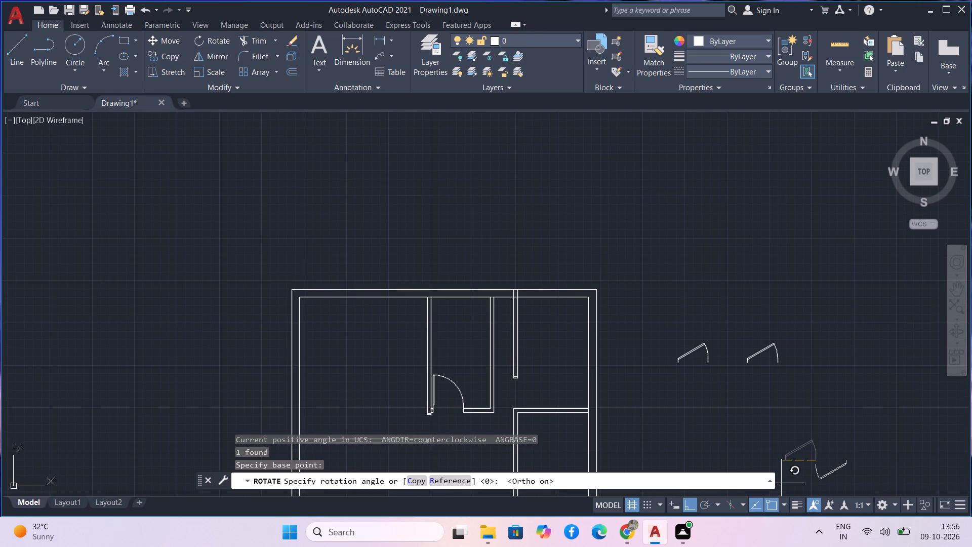
middle_click_drag(863, 482, 847, 431)
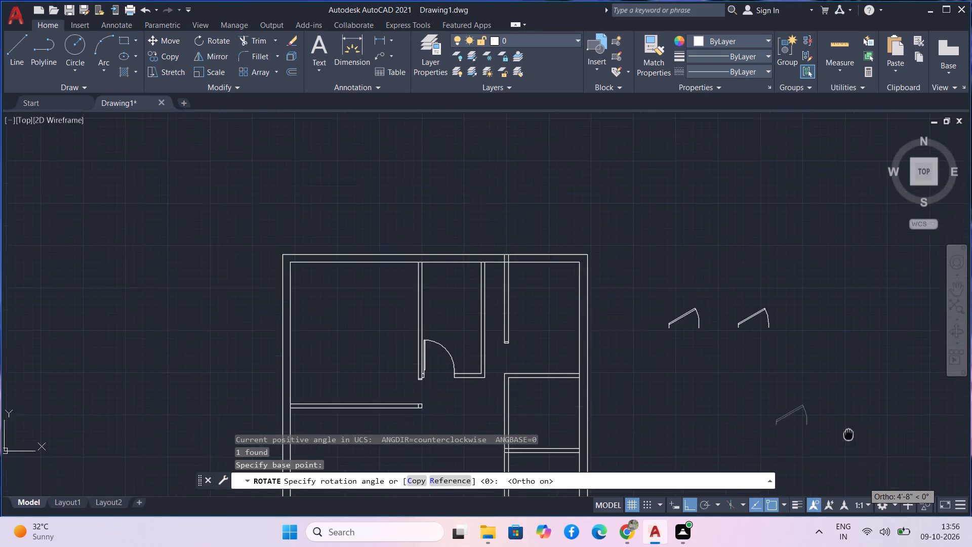
middle_click_drag(847, 431, 817, 351)
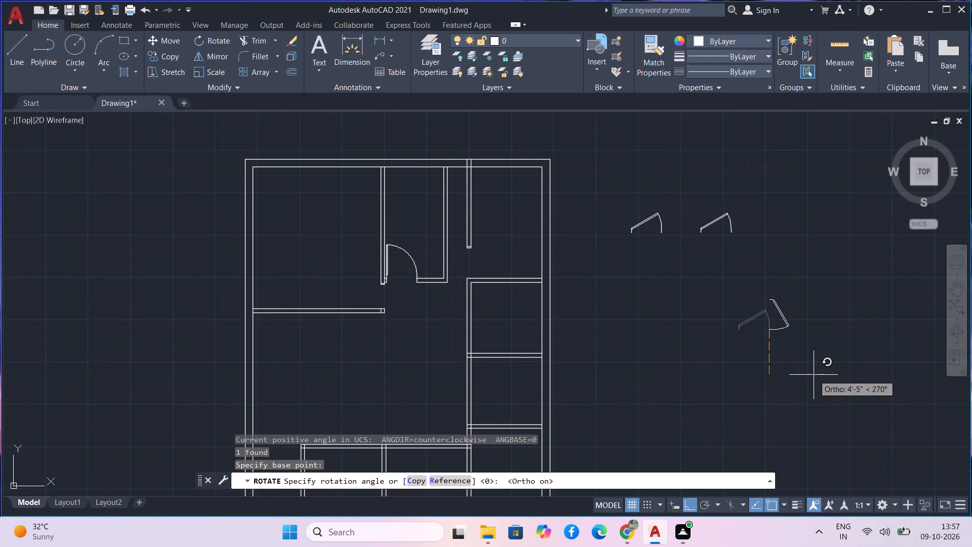
left_click(814, 375)
Move the rotated door into the upper right room's opening, snapping its frame end to the corner of the vertical wall's end.
left_click_drag(807, 384, 803, 374)
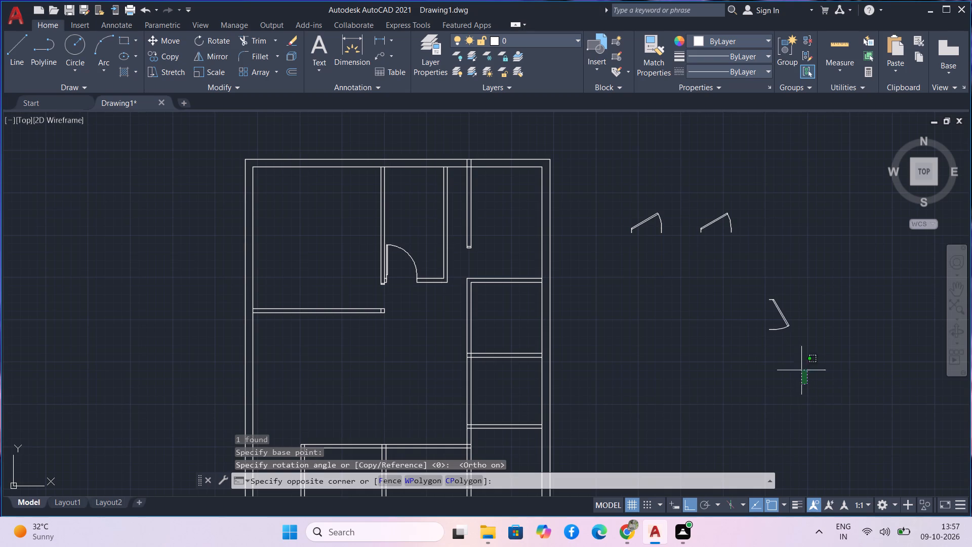
left_click(731, 276)
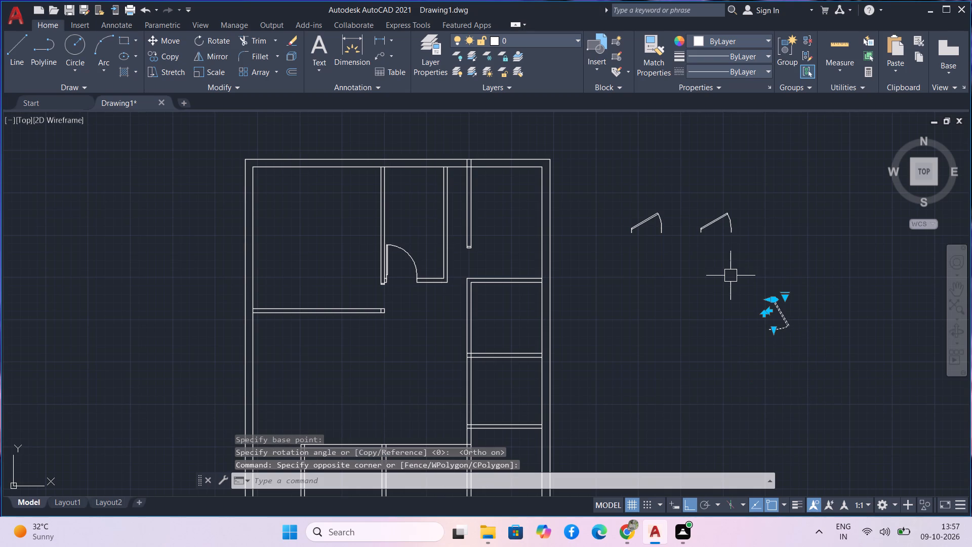
type("m")
key("space")
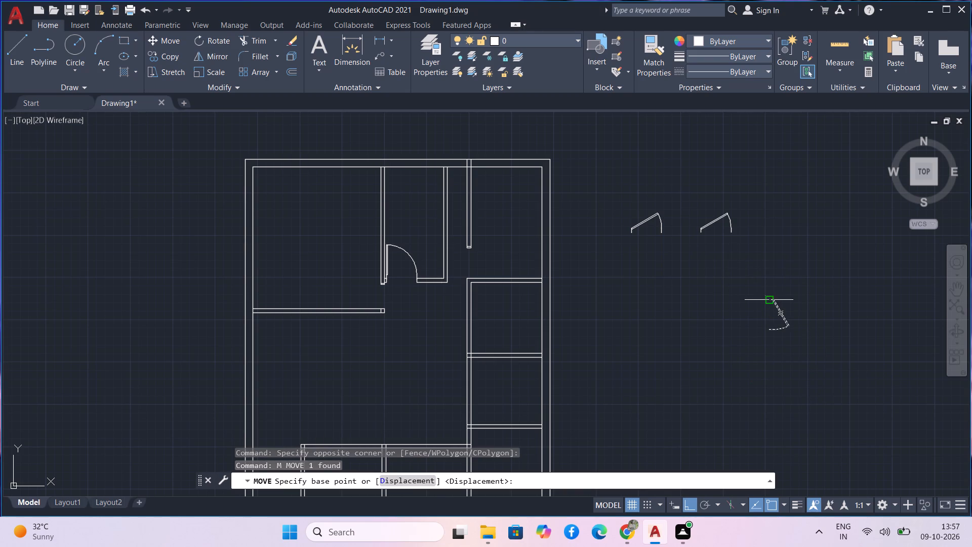
scroll(769, 300, "up", 4)
left_click(767, 298)
scroll(766, 298, "down", 3)
scroll(625, 315, "down", 1)
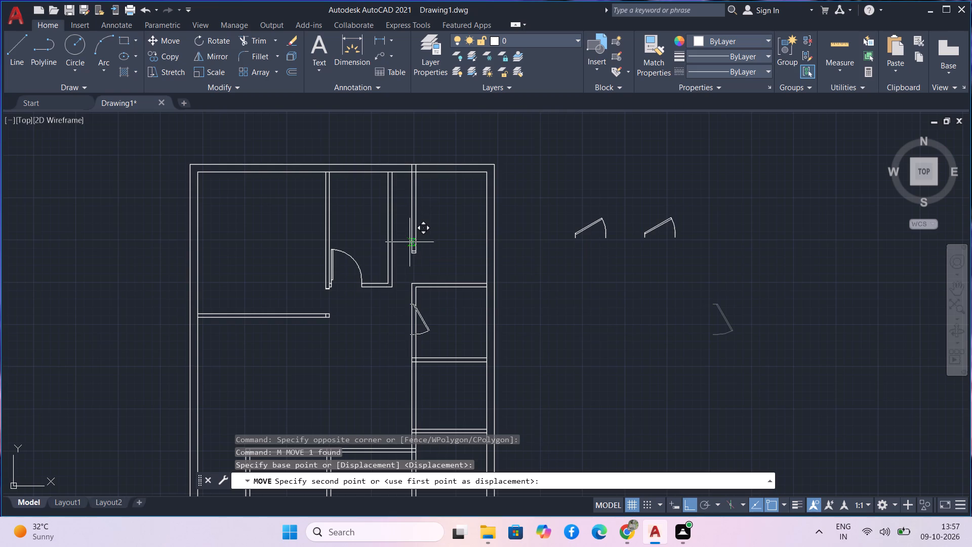
key("F8")
scroll(421, 260, "up", 3)
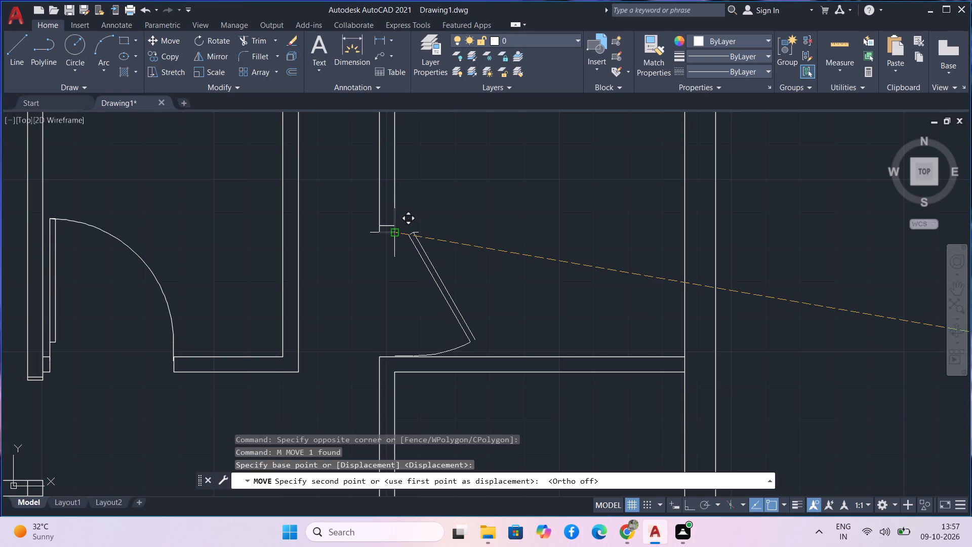
left_click(397, 231)
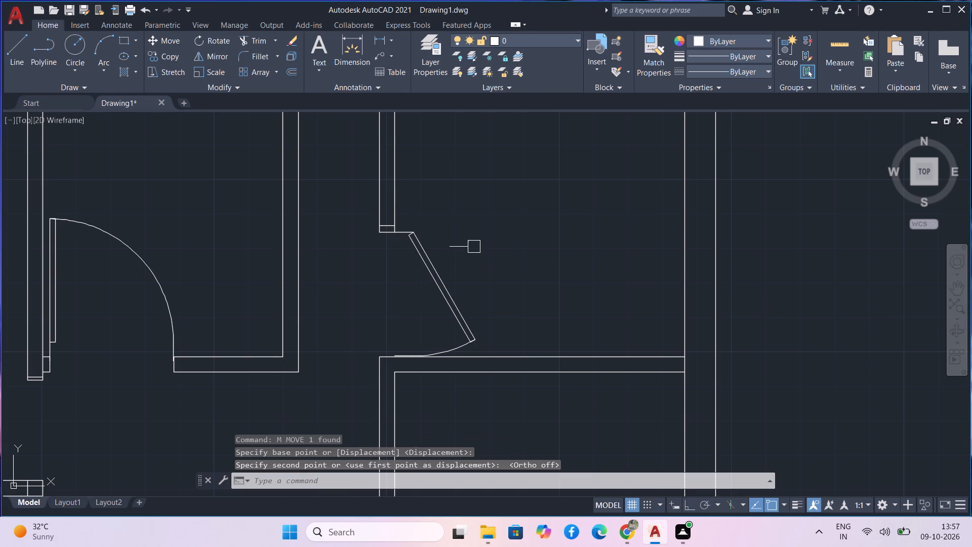
key("Escape")
Set the opening angle of the door in the upper right room's opening to 90°.
left_click(444, 286)
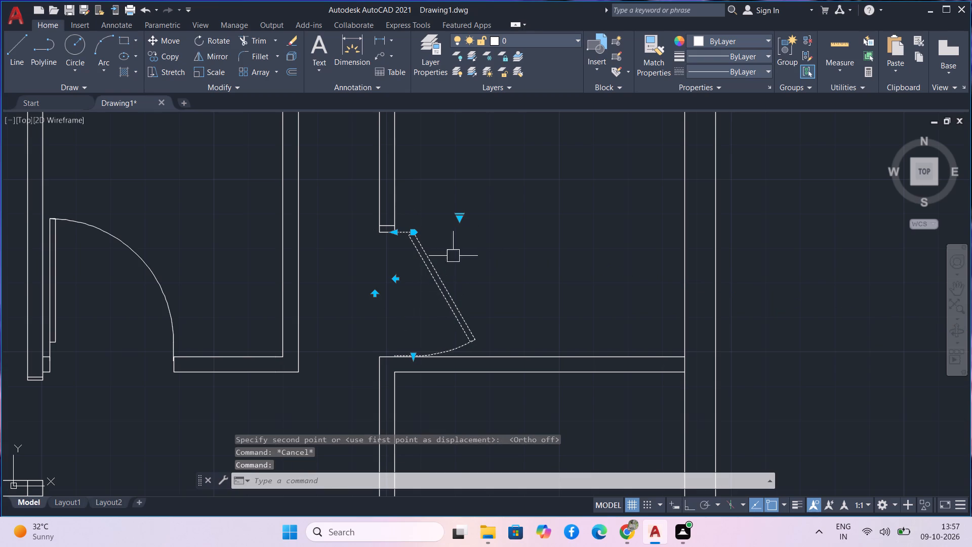
left_click(462, 212)
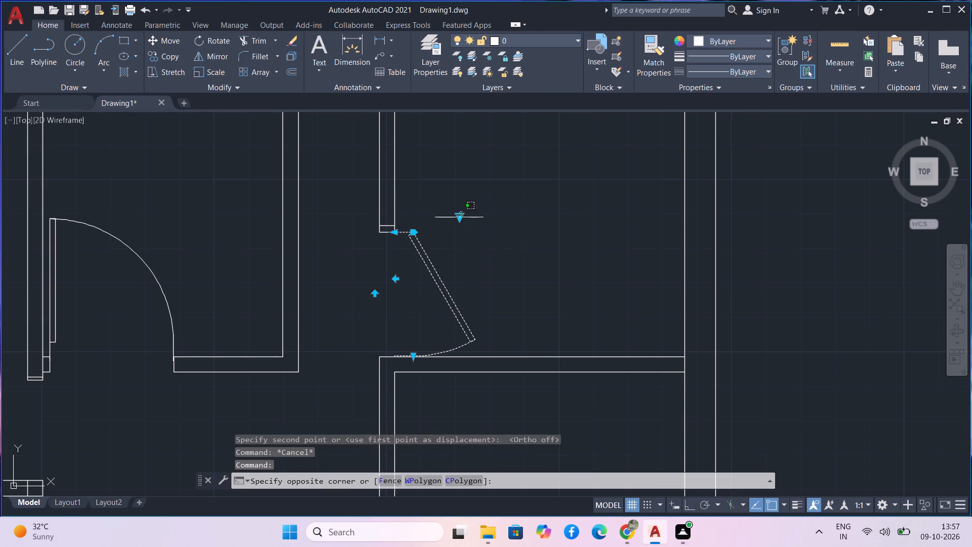
left_click(460, 219)
left_click(460, 219)
left_click(482, 273)
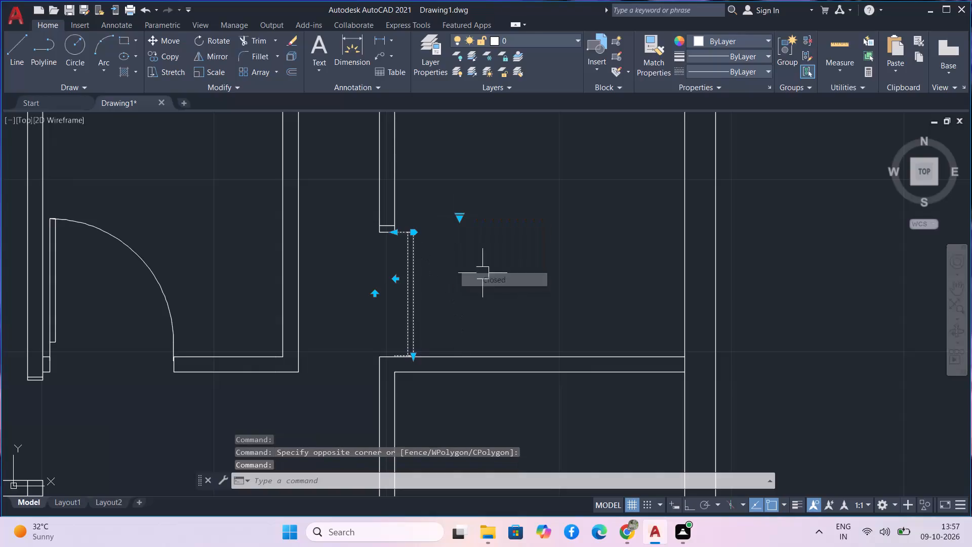
left_click(461, 216)
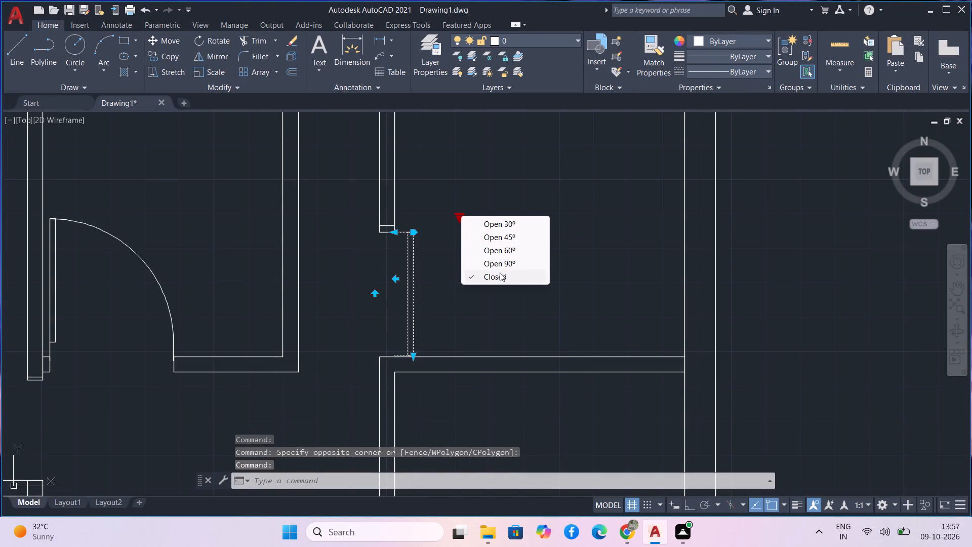
left_click(502, 264)
key("Escape")
Flip the upper right room's door so it hinges at the lower jamb and swings into the room.
scroll(535, 306, "down", 3)
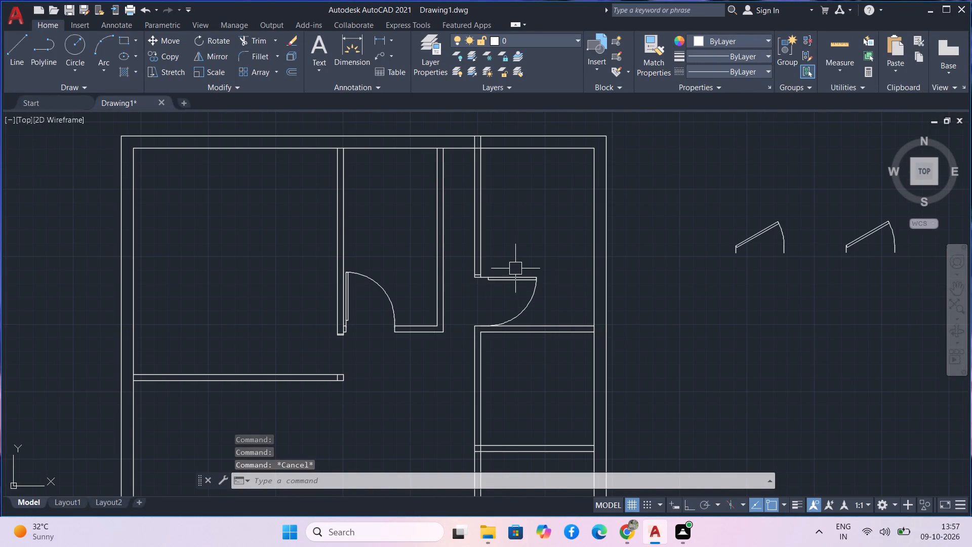
left_click(513, 284)
scroll(472, 298, "up", 1)
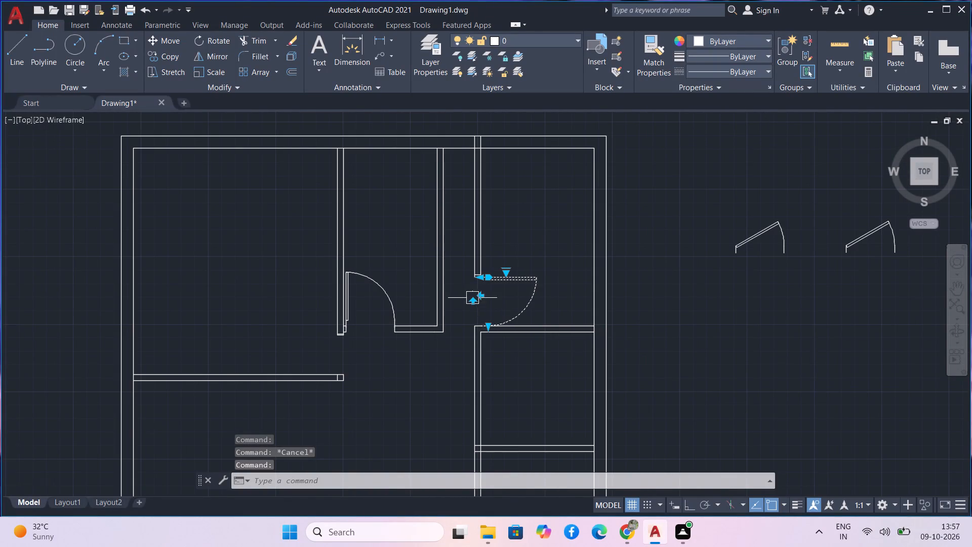
scroll(472, 298, "up", 1)
left_click(490, 290)
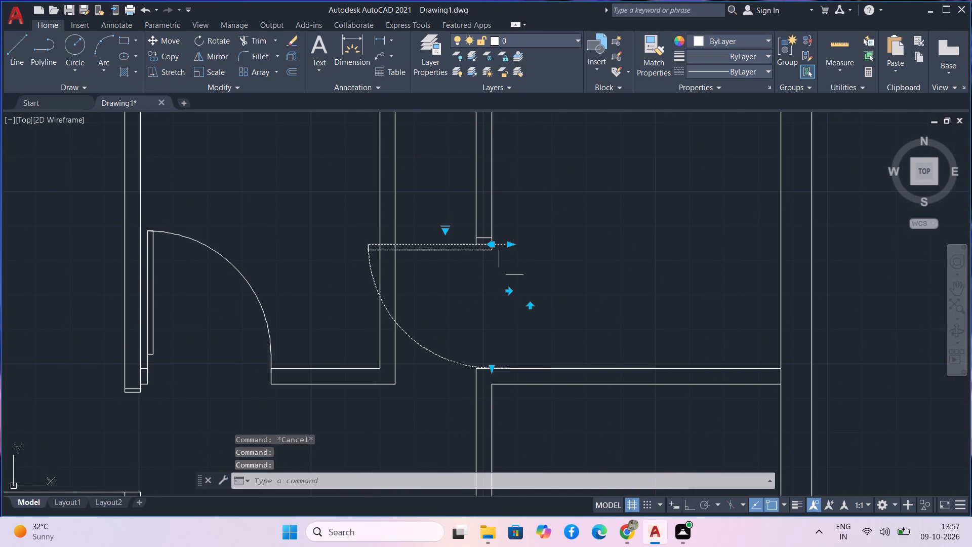
left_click(531, 304)
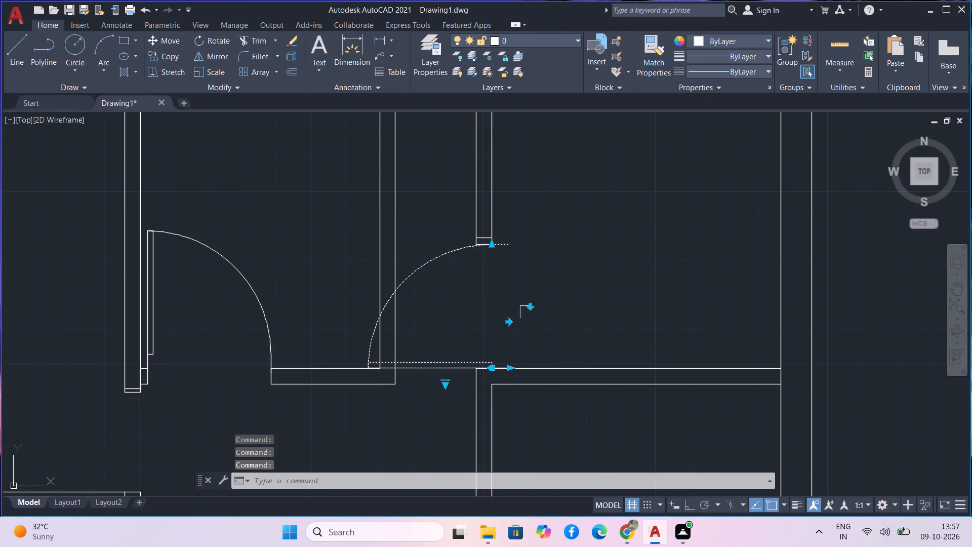
left_click(512, 325)
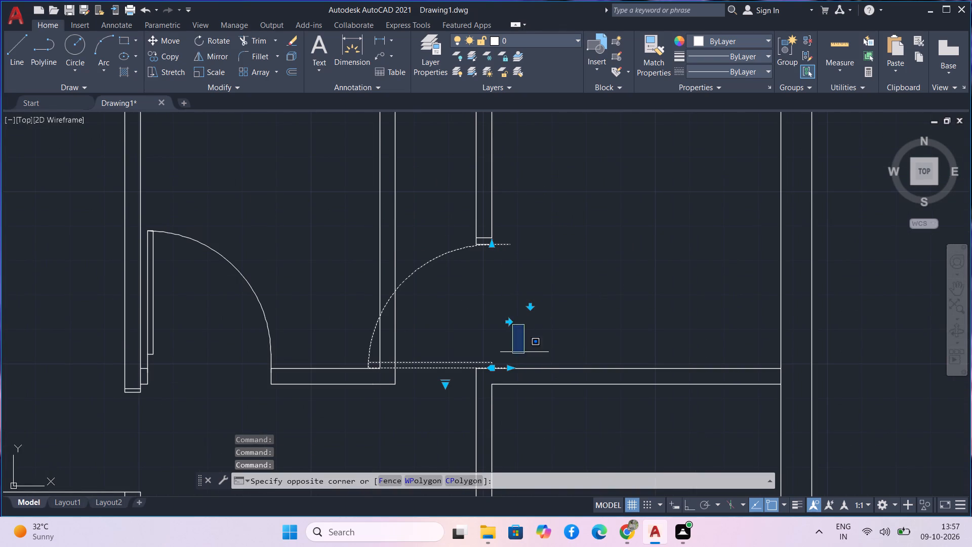
left_click(510, 325)
left_click(510, 325)
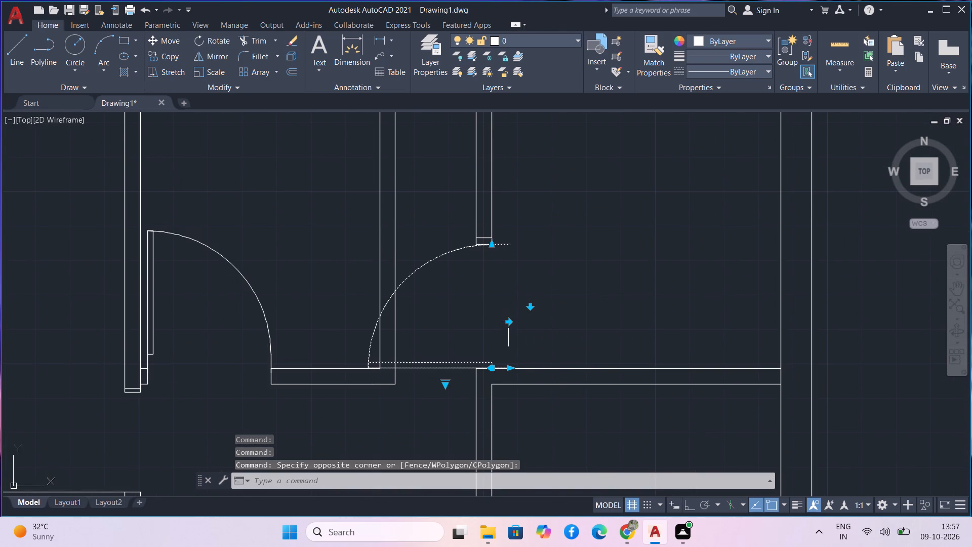
left_click(510, 324)
key("Escape")
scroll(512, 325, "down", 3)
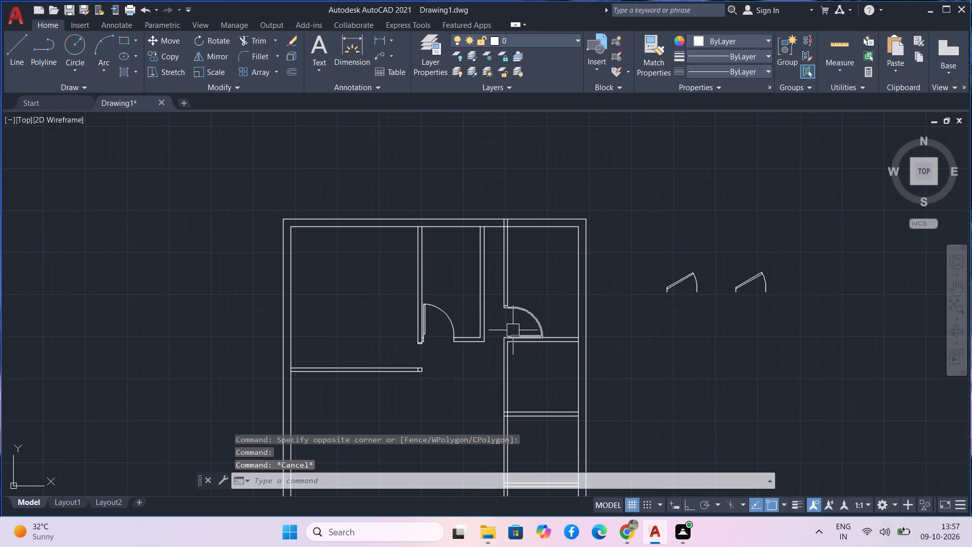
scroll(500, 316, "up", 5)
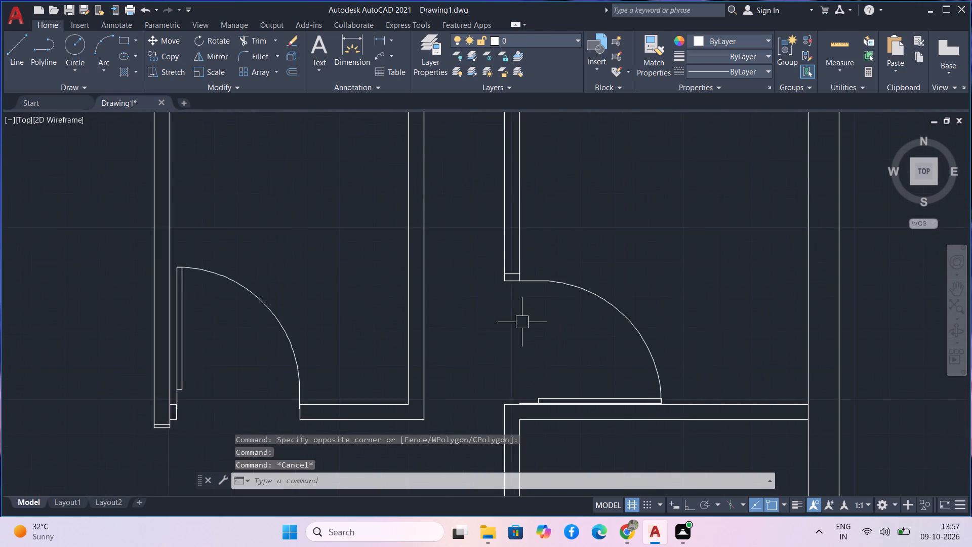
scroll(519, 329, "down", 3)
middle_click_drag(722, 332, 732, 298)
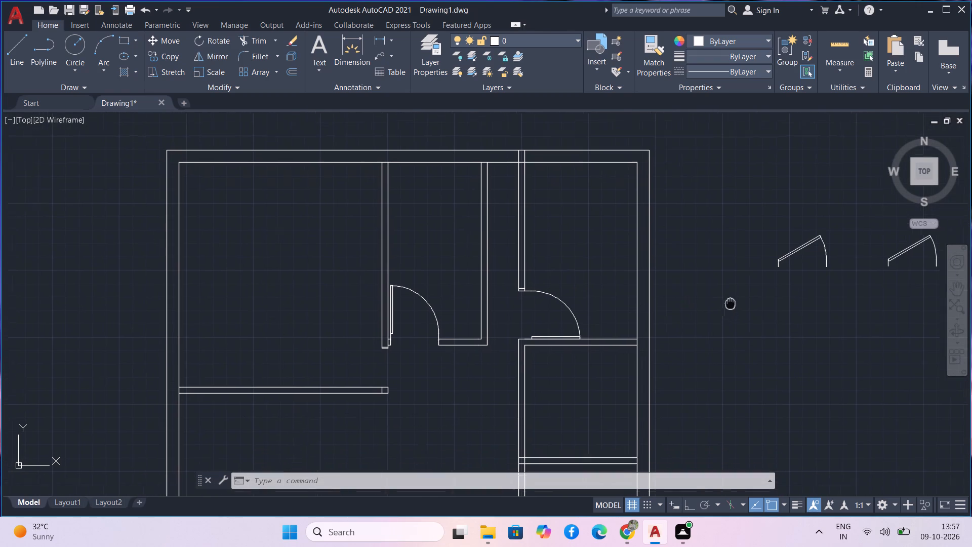
Quick-measure the distances around the placed doors and the room walls.
middle_click_drag(732, 298, 741, 247)
middle_click_drag(803, 288, 717, 303)
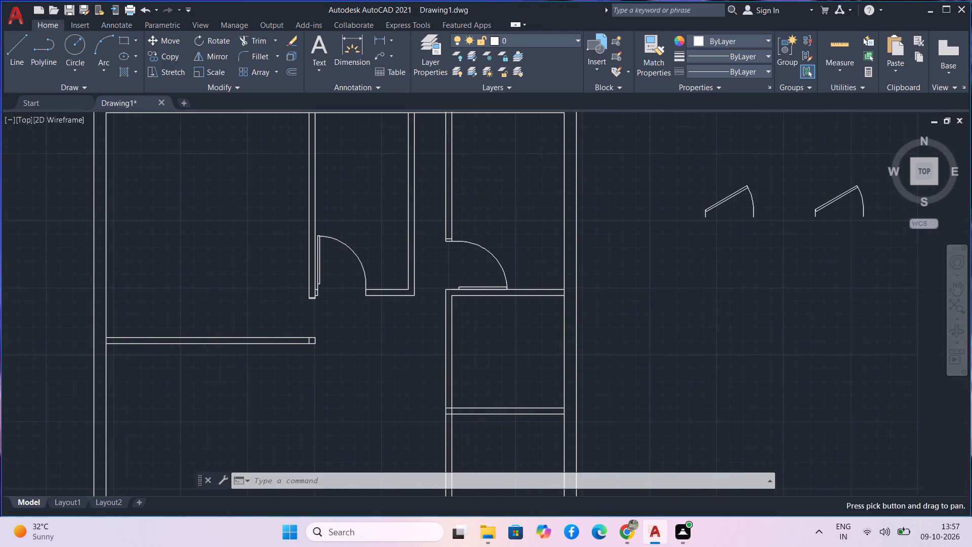
left_click(848, 46)
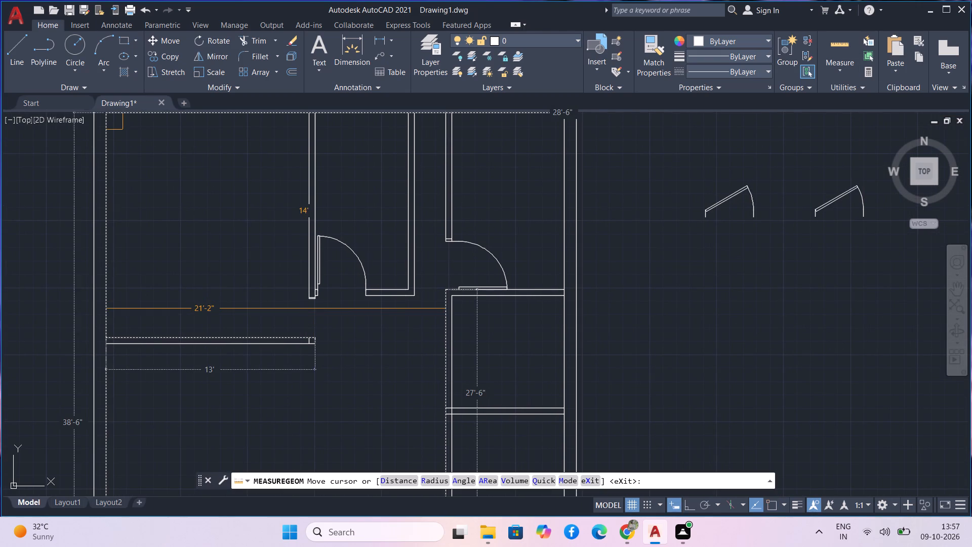
key("Escape")
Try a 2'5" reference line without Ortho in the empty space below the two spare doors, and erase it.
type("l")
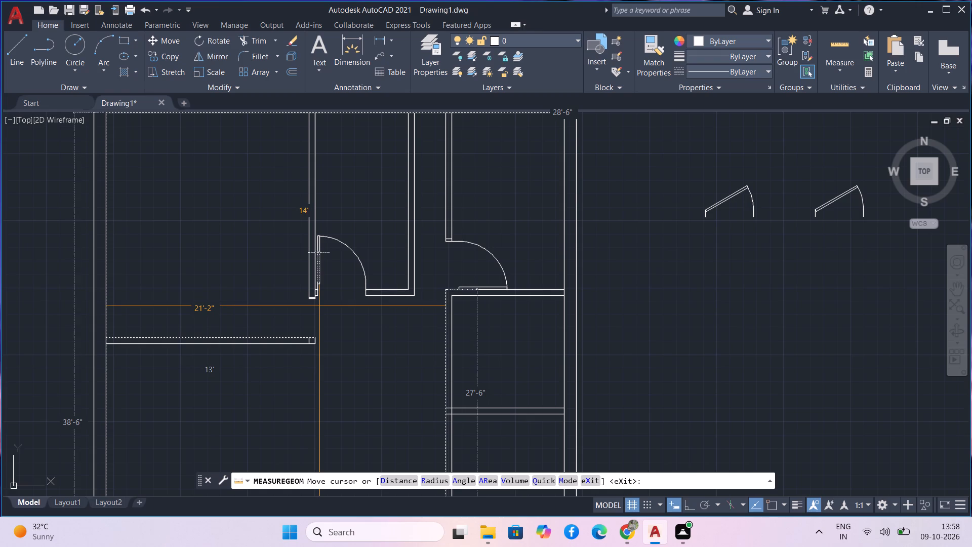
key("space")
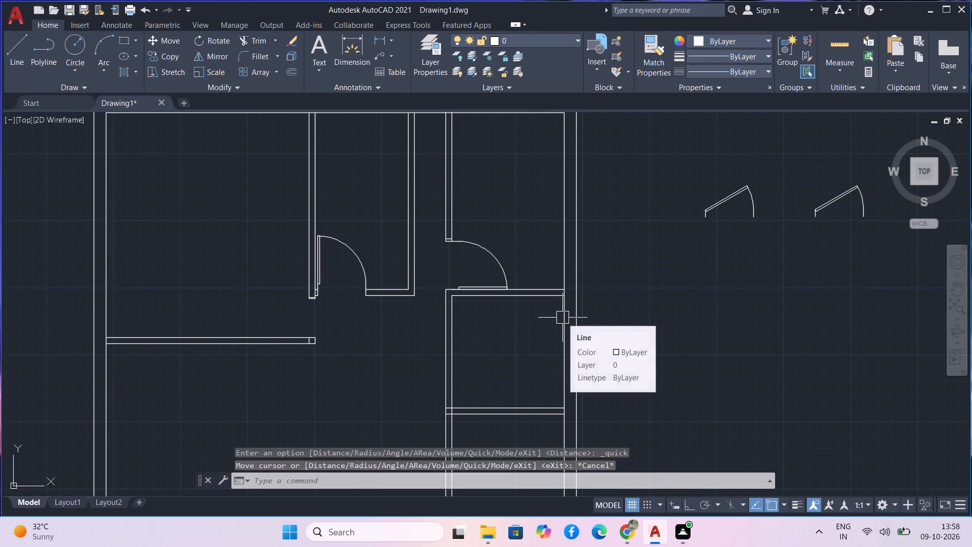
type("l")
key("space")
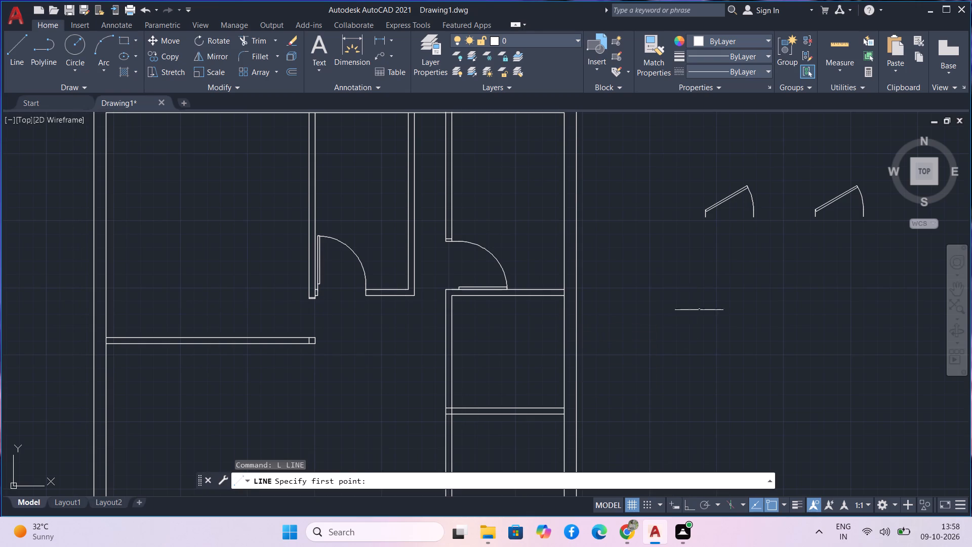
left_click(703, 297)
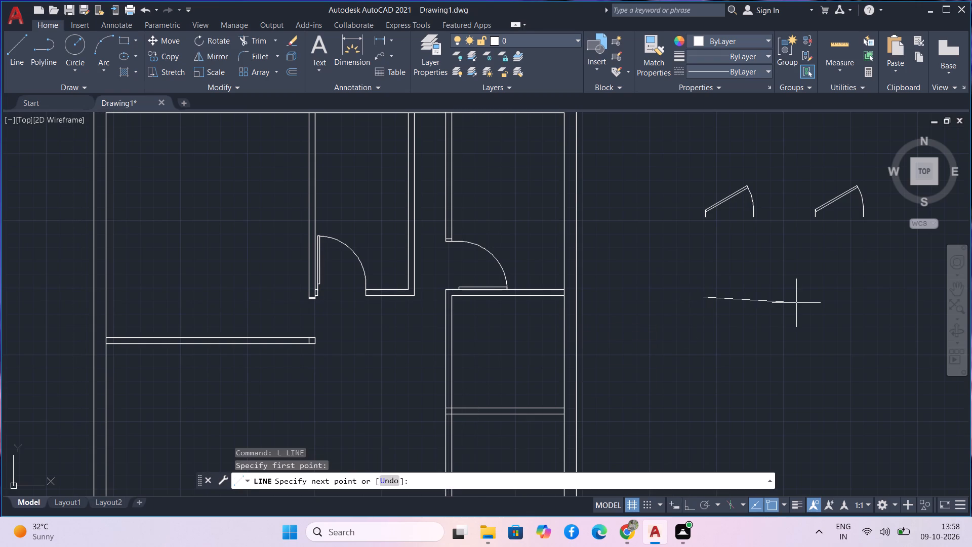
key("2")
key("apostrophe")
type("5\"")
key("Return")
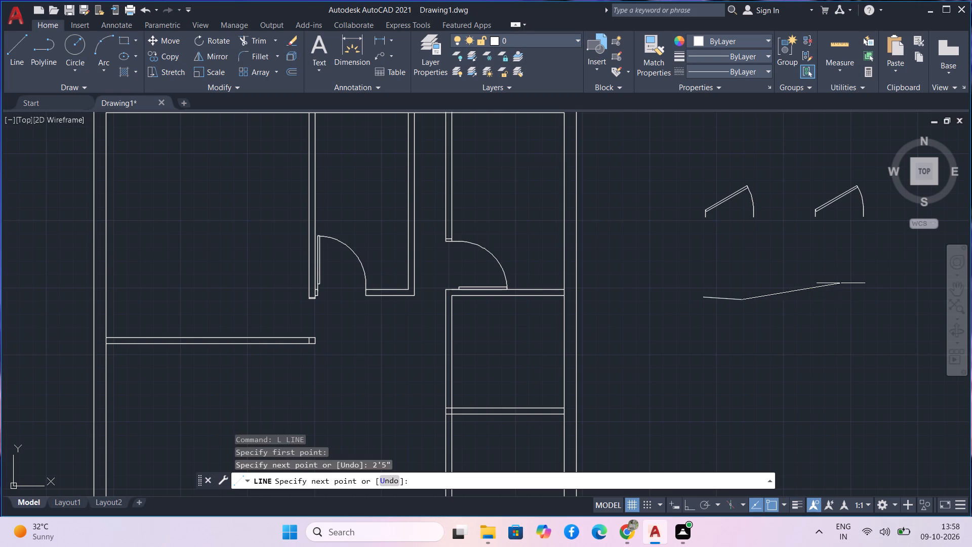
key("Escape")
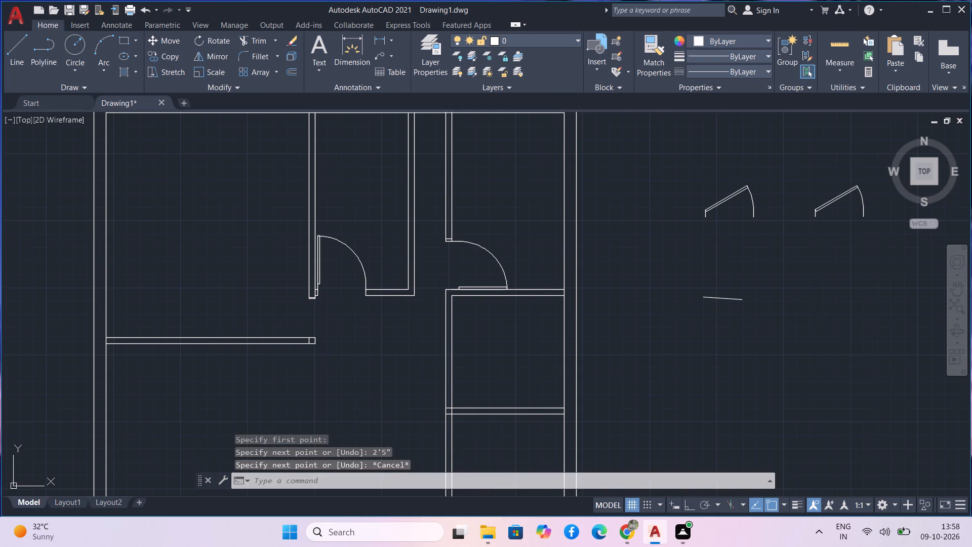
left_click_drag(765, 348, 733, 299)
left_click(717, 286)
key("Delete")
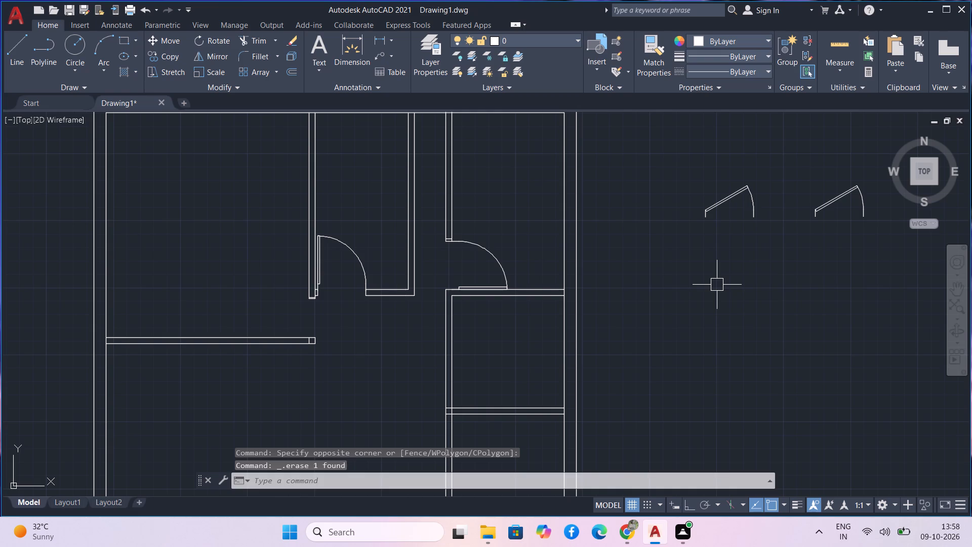
Draw a horizontal 2'5" reference line with Ortho on, in the empty space below the spare doors.
type("l")
key("space")
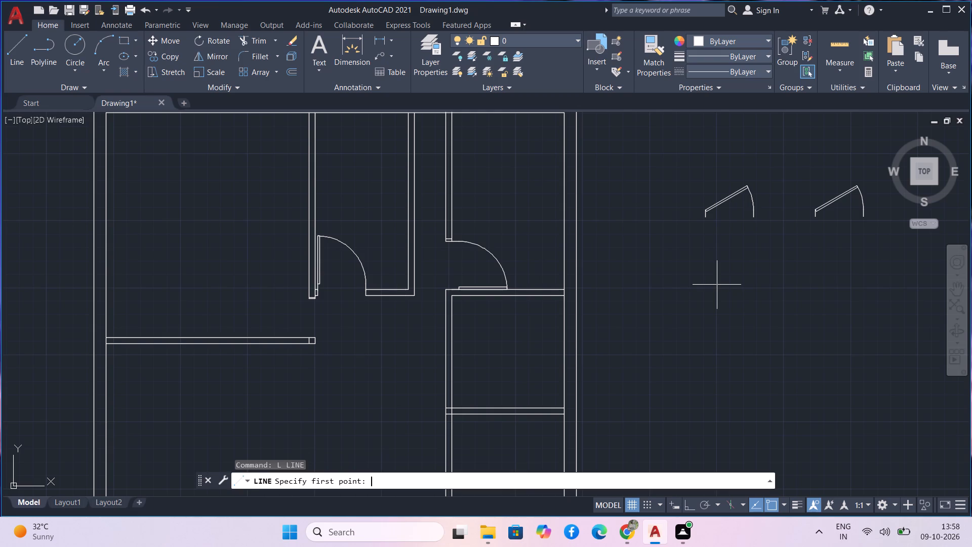
key("F8")
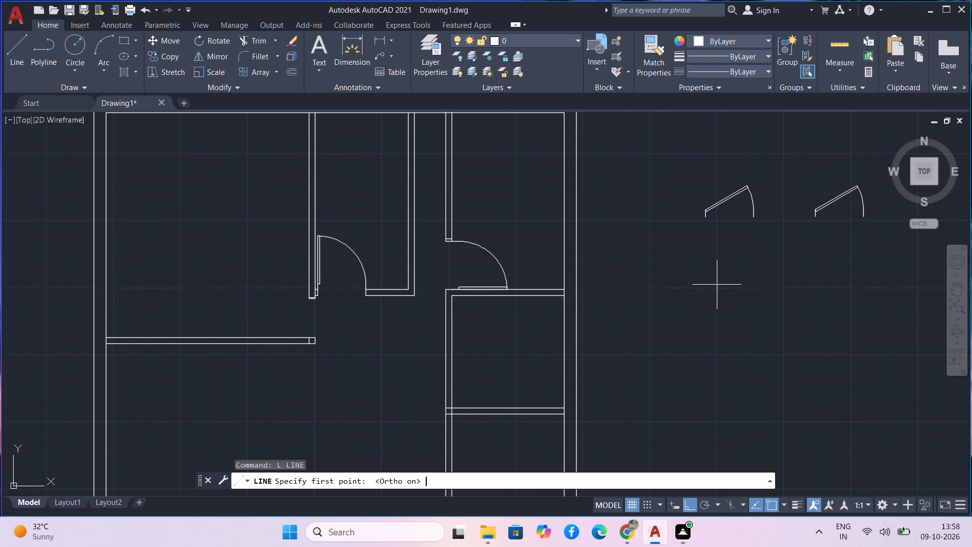
scroll(718, 356, "up", 3)
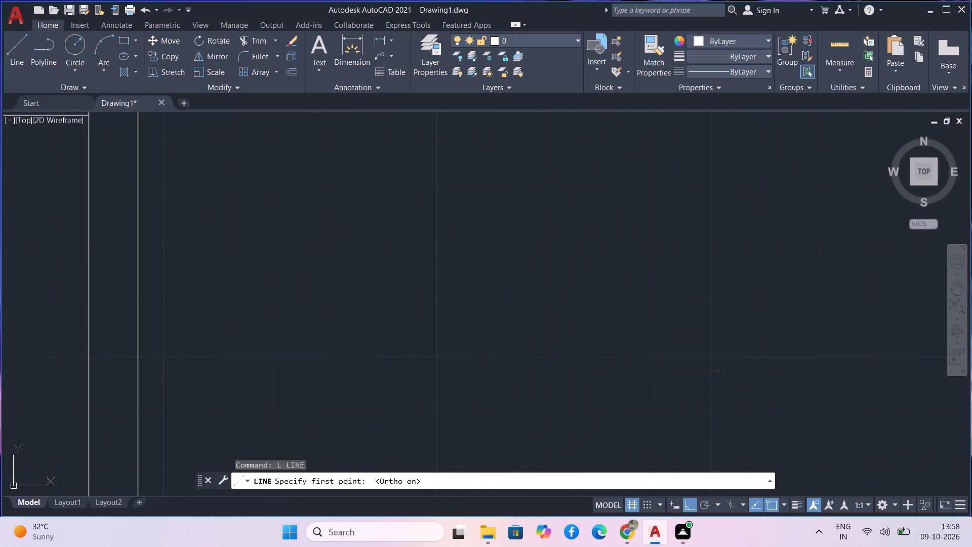
left_click(710, 357)
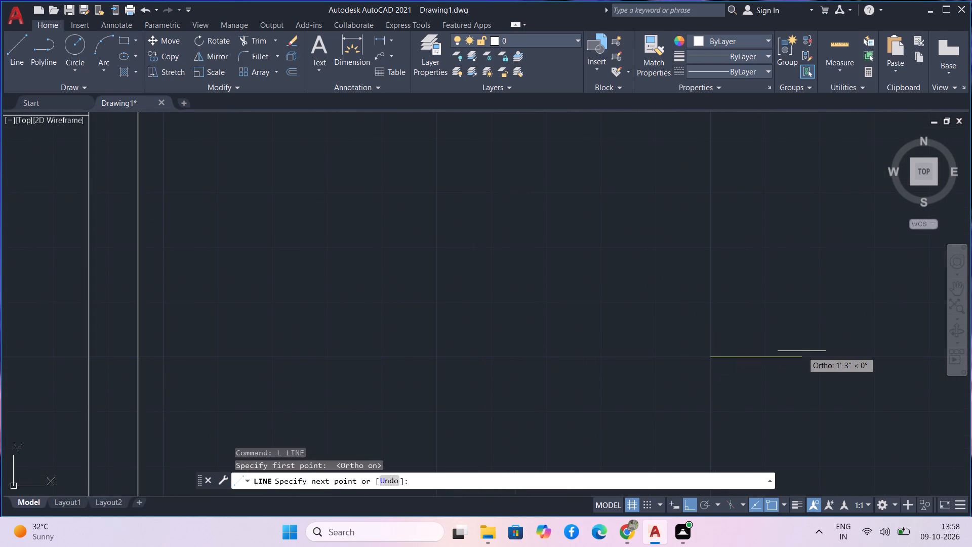
type("2'5\"")
key("Return")
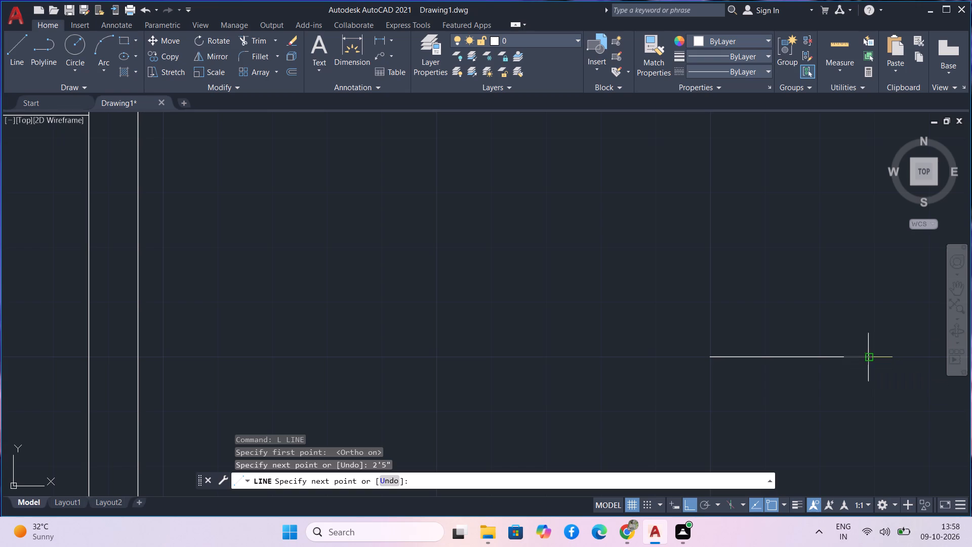
key("space")
scroll(867, 357, "down", 3)
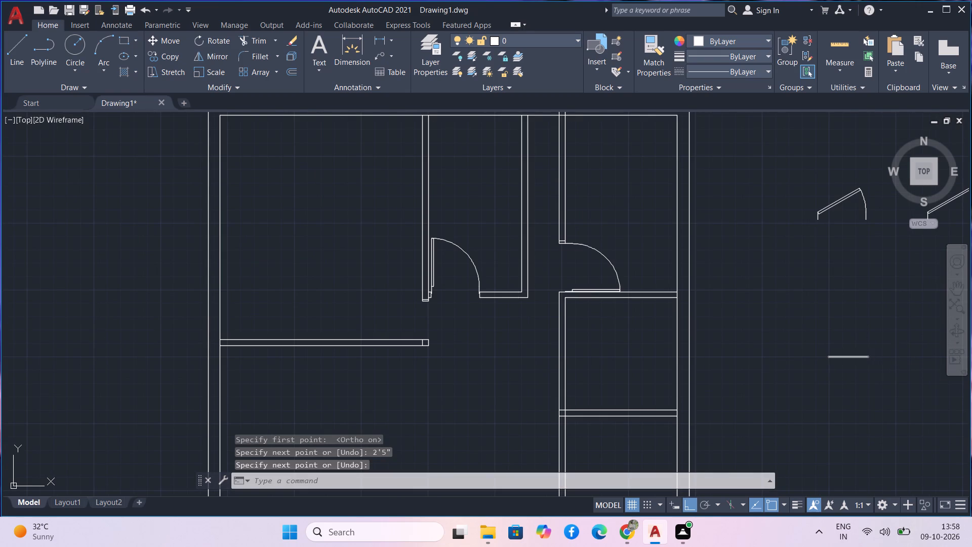
Check the reference line's length with a trial linear dimension between its endpoints.
middle_click_drag(873, 333, 647, 312)
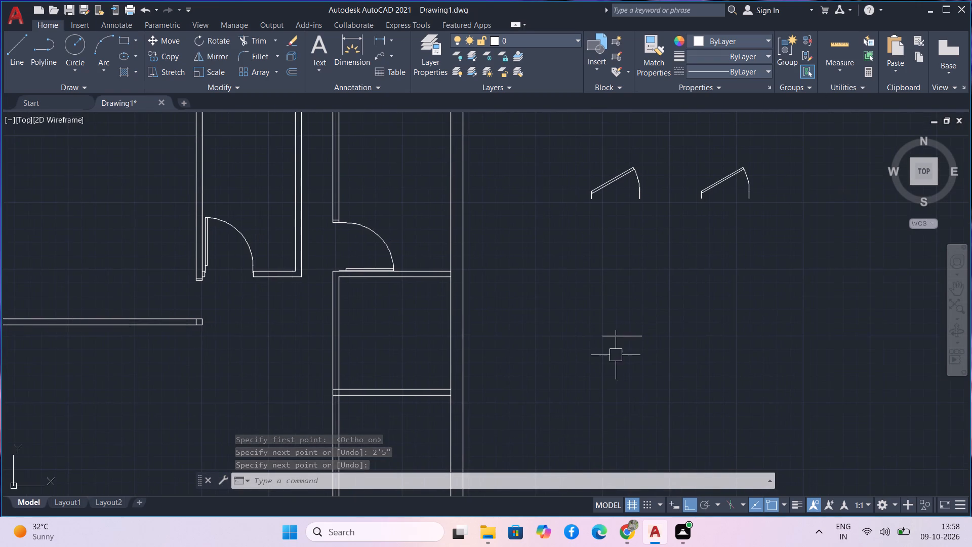
scroll(616, 355, "up", 3)
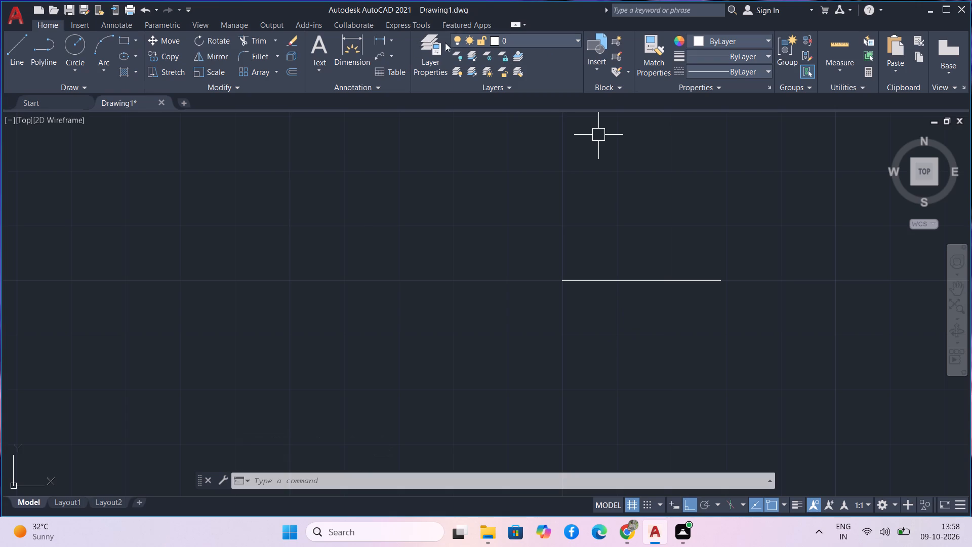
left_click(377, 44)
left_click(562, 281)
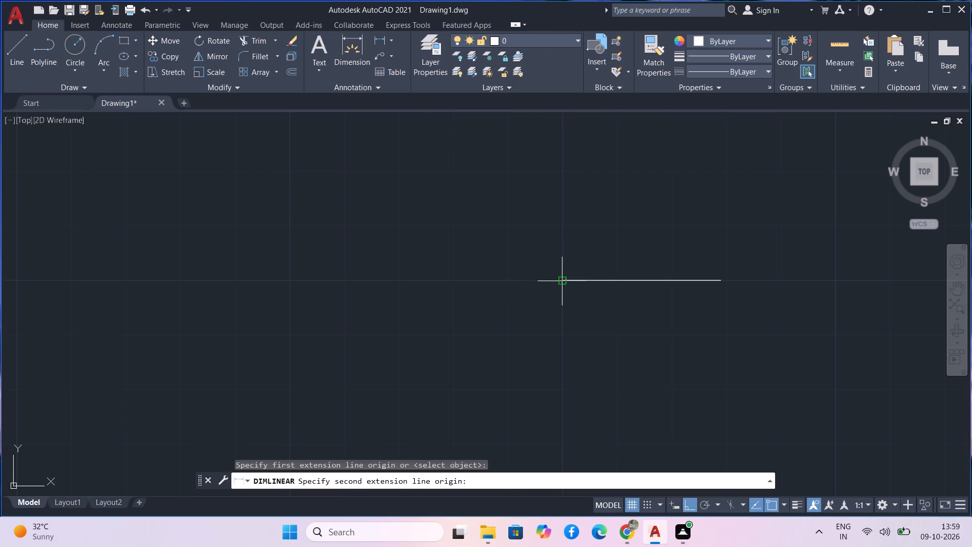
left_click(723, 281)
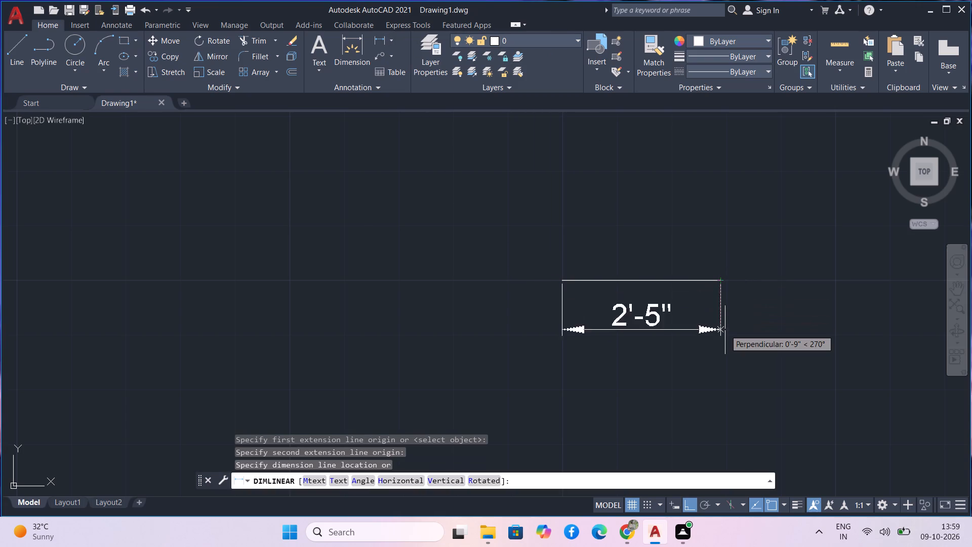
key("Escape")
left_click_drag(741, 326, 723, 303)
left_click(653, 220)
key("space")
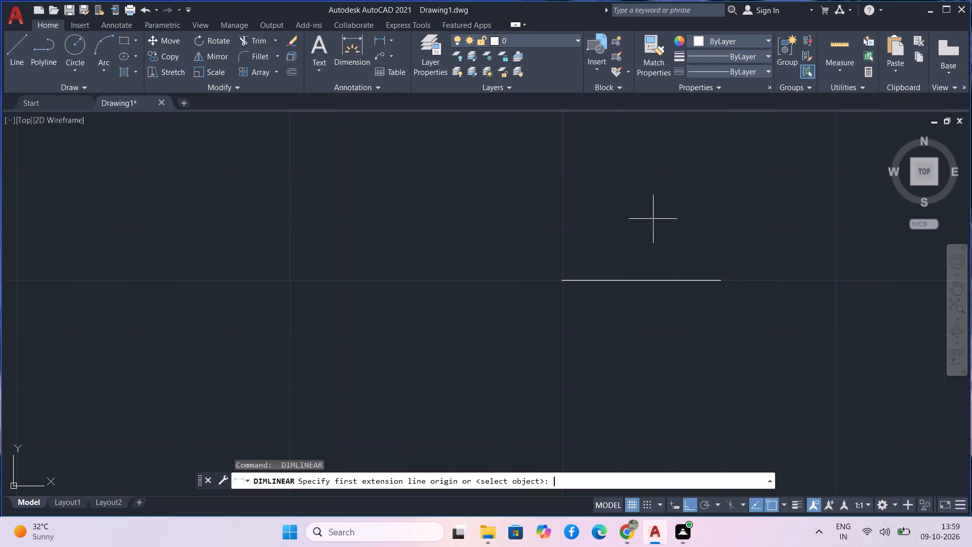
scroll(653, 219, "down", 3)
middle_click_drag(653, 219, 630, 268)
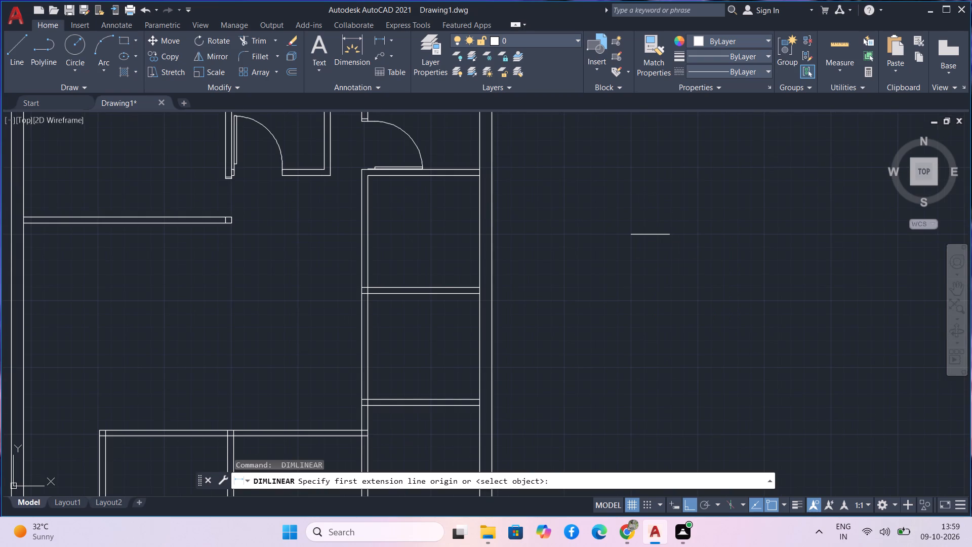
middle_click_drag(630, 268, 602, 332)
key("Escape")
Move the right-hand spare door with Ortho off, placing the bottom of its hinge-side frame on the reference line's left end.
middle_click_drag(667, 272, 663, 359)
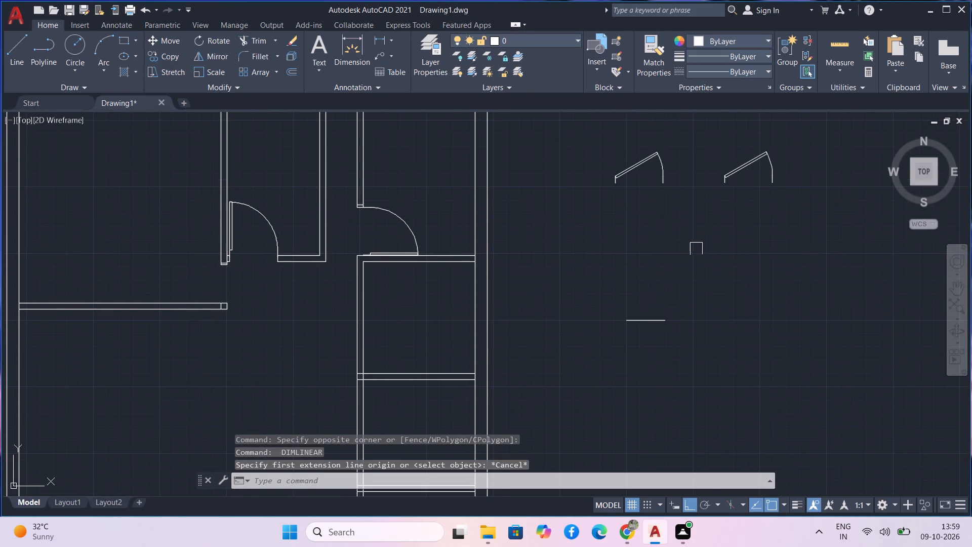
left_click_drag(775, 222, 764, 177)
left_click(703, 137)
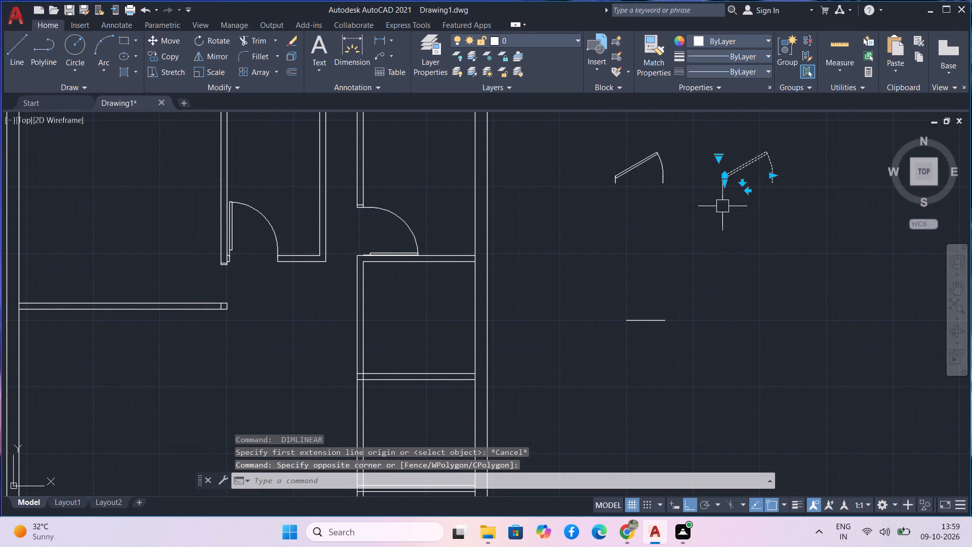
type("m")
key("space")
left_click_drag(733, 173, 733, 175)
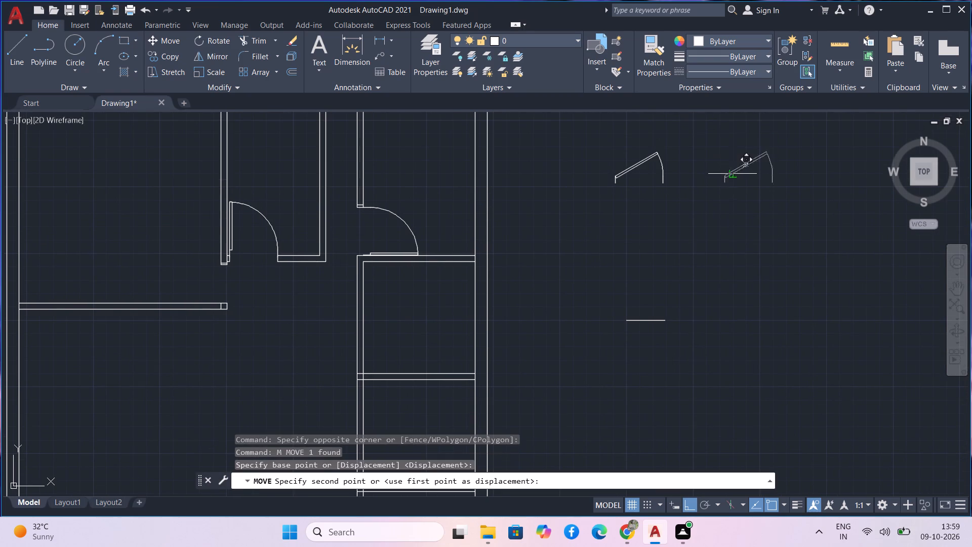
left_click_drag(733, 175, 733, 179)
key("F8")
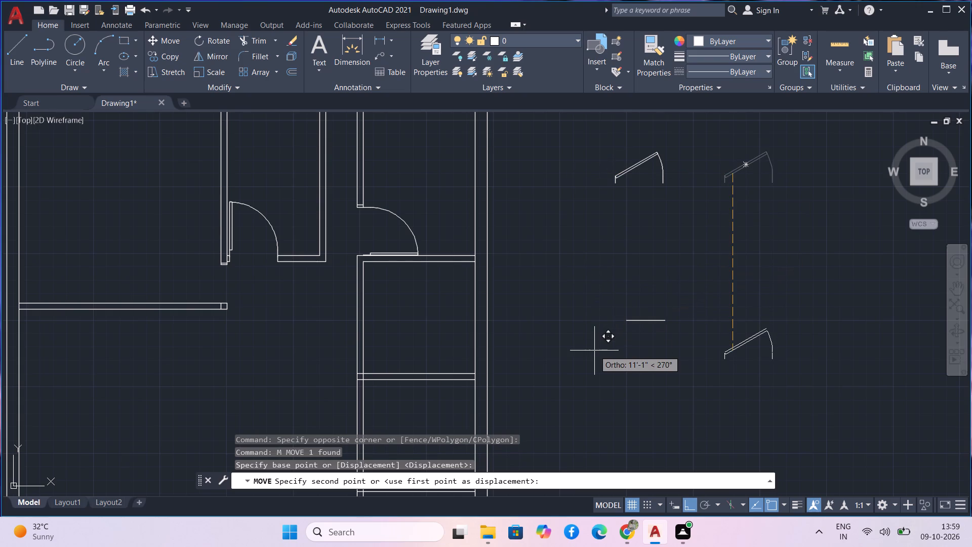
scroll(621, 321, "up", 5)
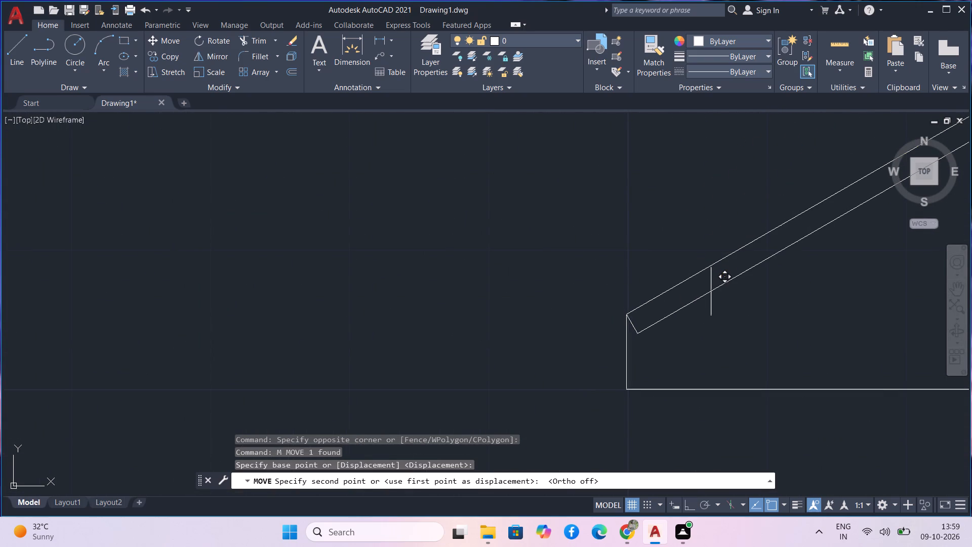
left_click(711, 291)
scroll(717, 309, "down", 2)
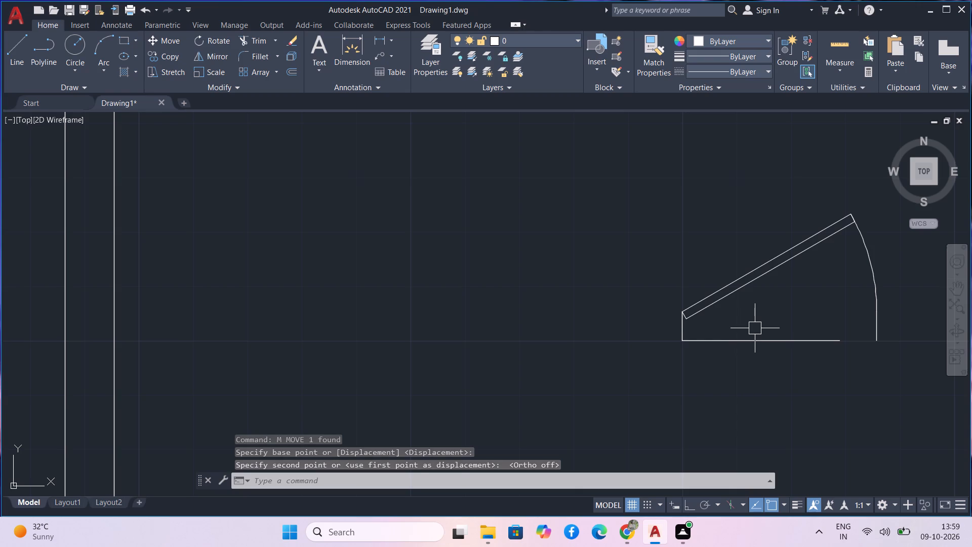
Scale the moved door about the reference line's left end so its width matches the 2'5" line.
left_click_drag(755, 328, 748, 315)
left_click(708, 264)
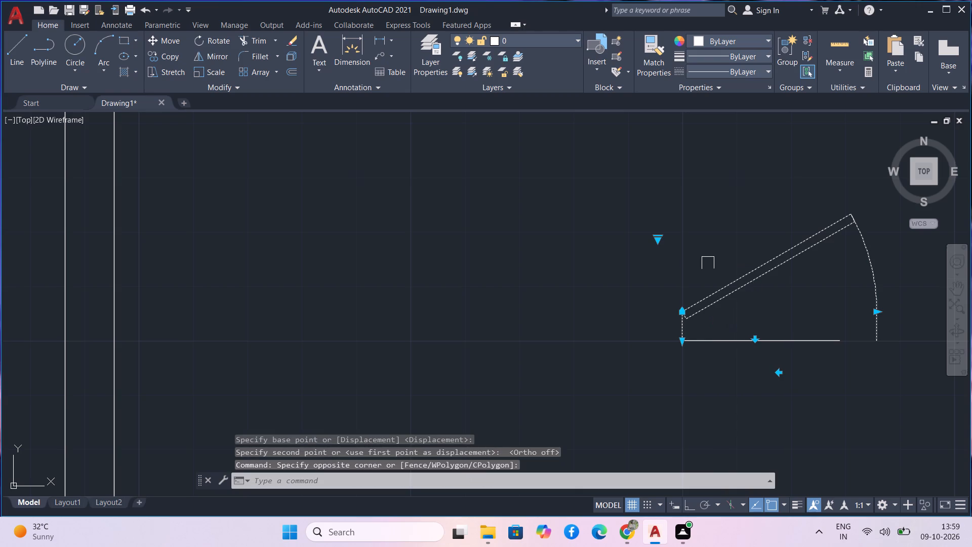
type("sc")
key("space")
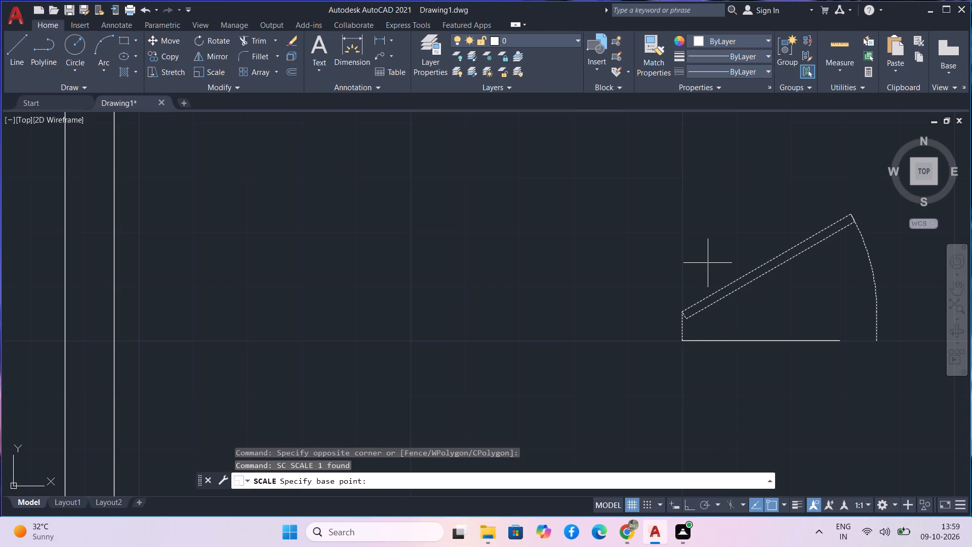
scroll(678, 343, "up", 4)
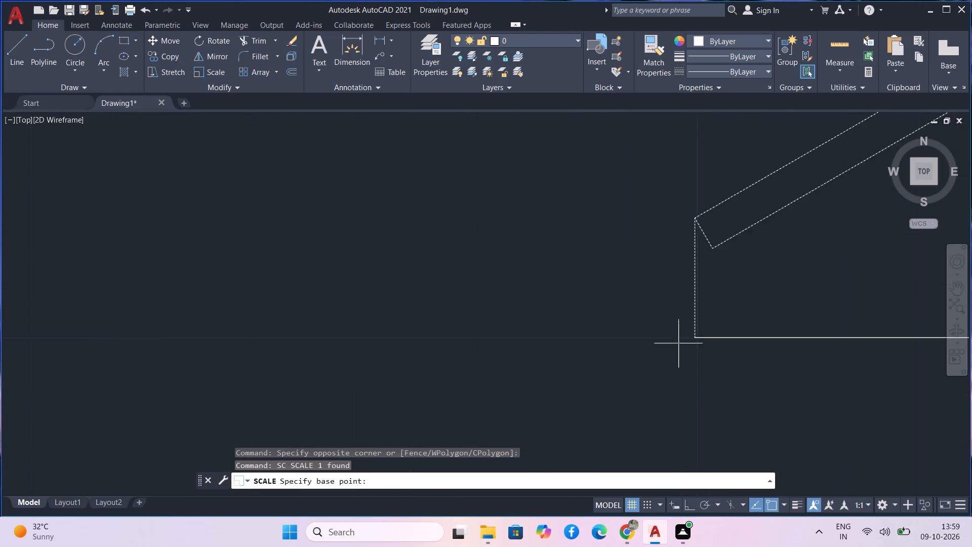
left_click(711, 333)
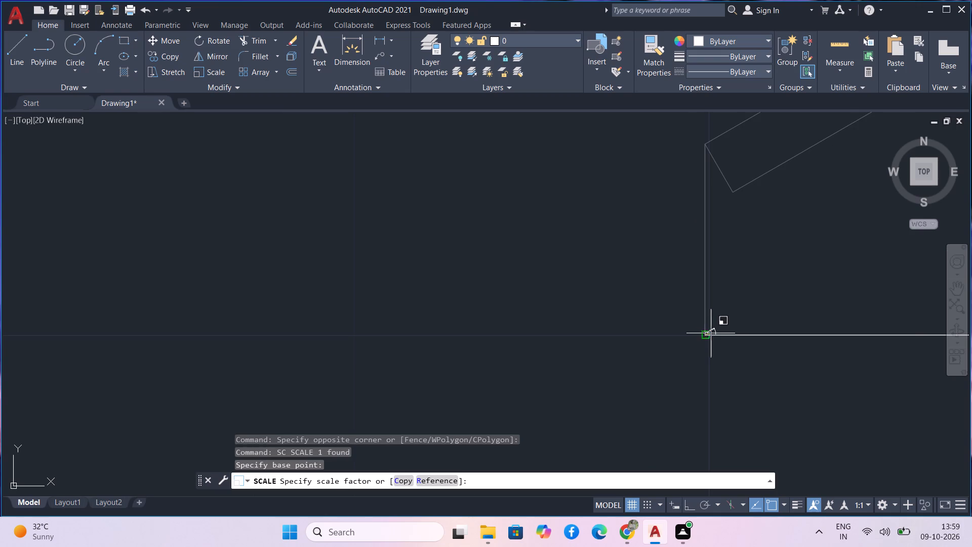
scroll(787, 315, "down", 2)
middle_click_drag(787, 315, 598, 342)
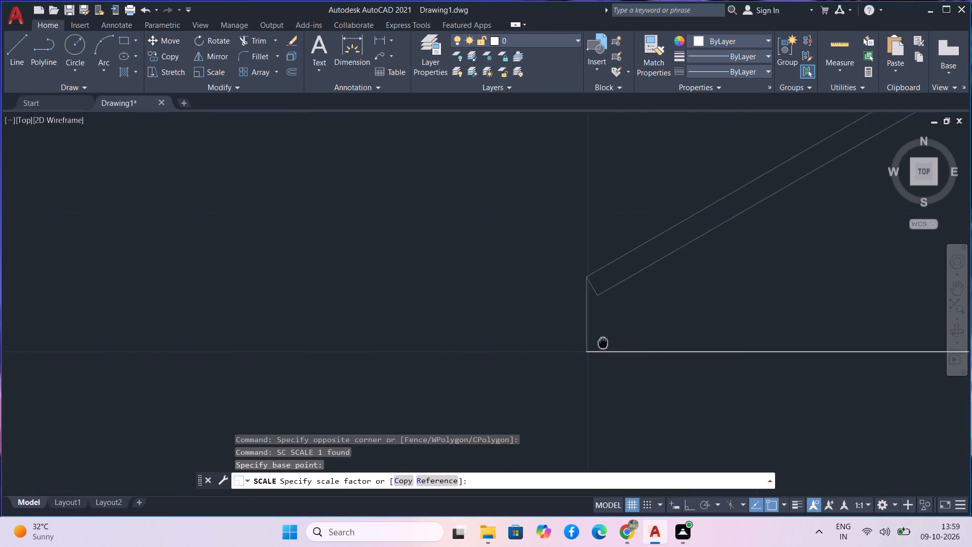
middle_click_drag(598, 342, 315, 312)
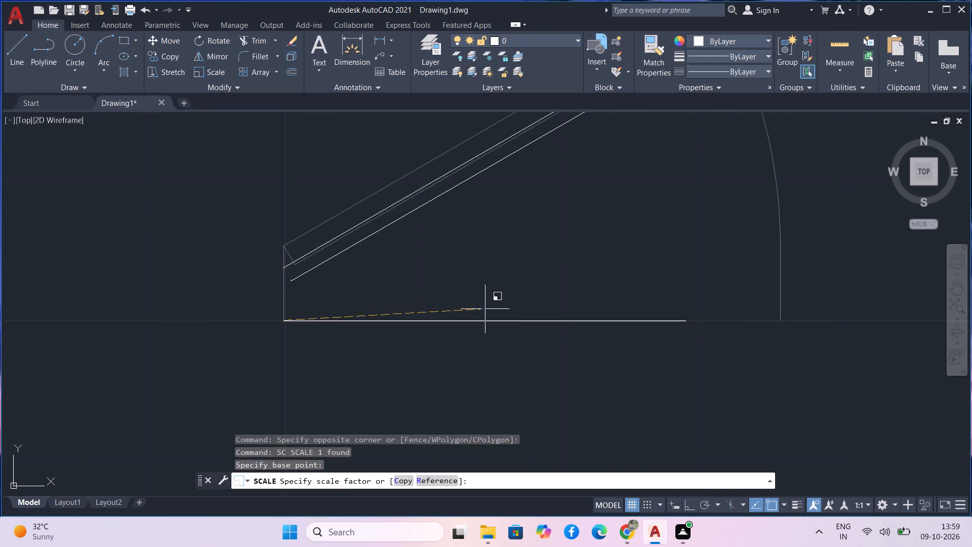
left_click(515, 319)
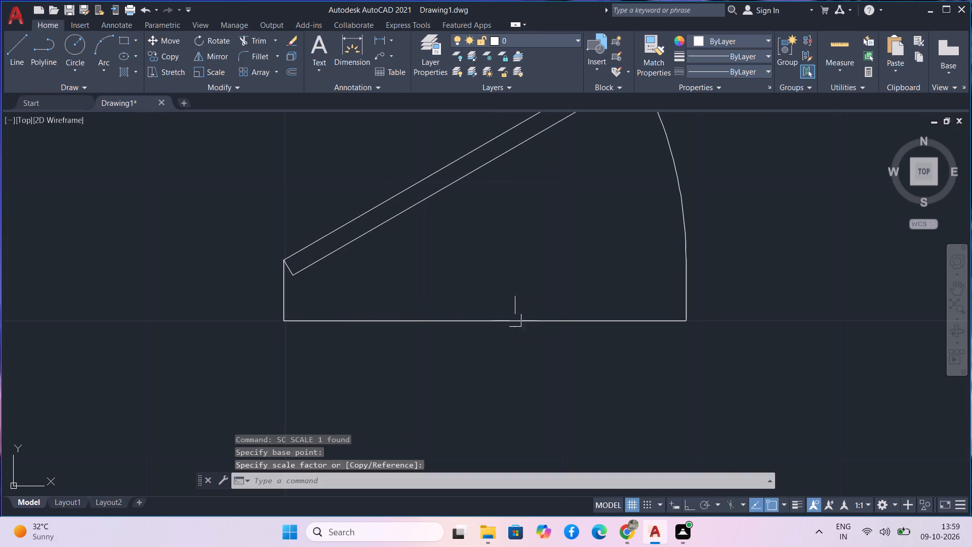
Erase the 2'5" reference line under the scaled door.
left_click_drag(563, 319, 558, 304)
left_click(549, 289)
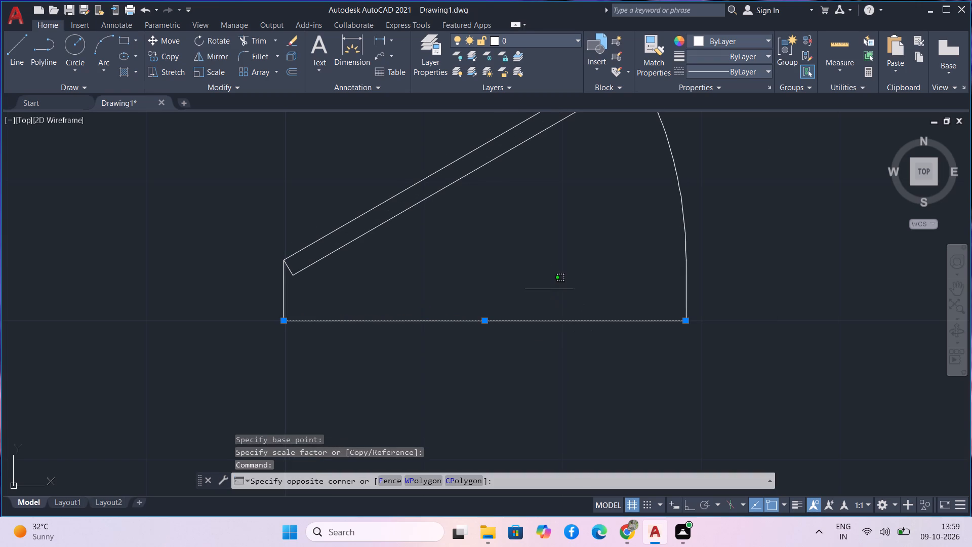
key("Delete")
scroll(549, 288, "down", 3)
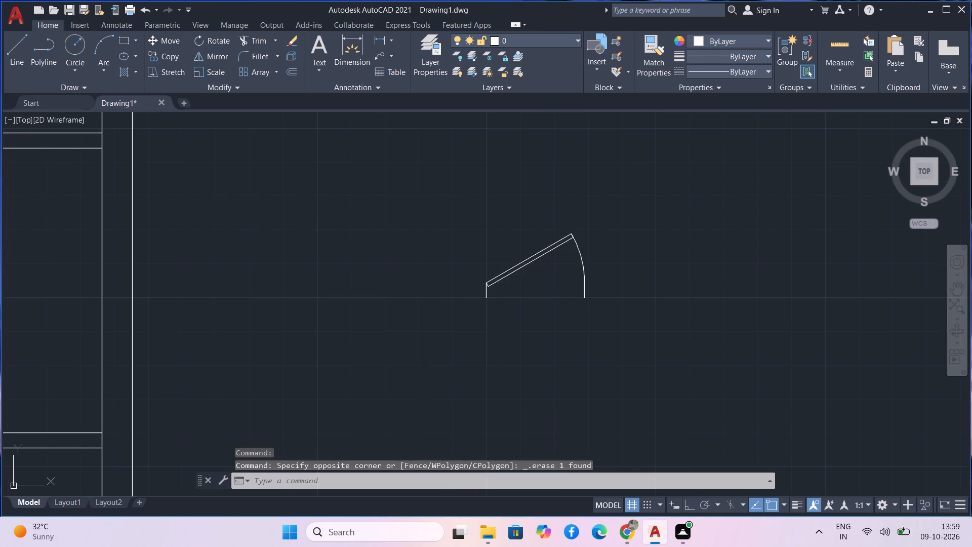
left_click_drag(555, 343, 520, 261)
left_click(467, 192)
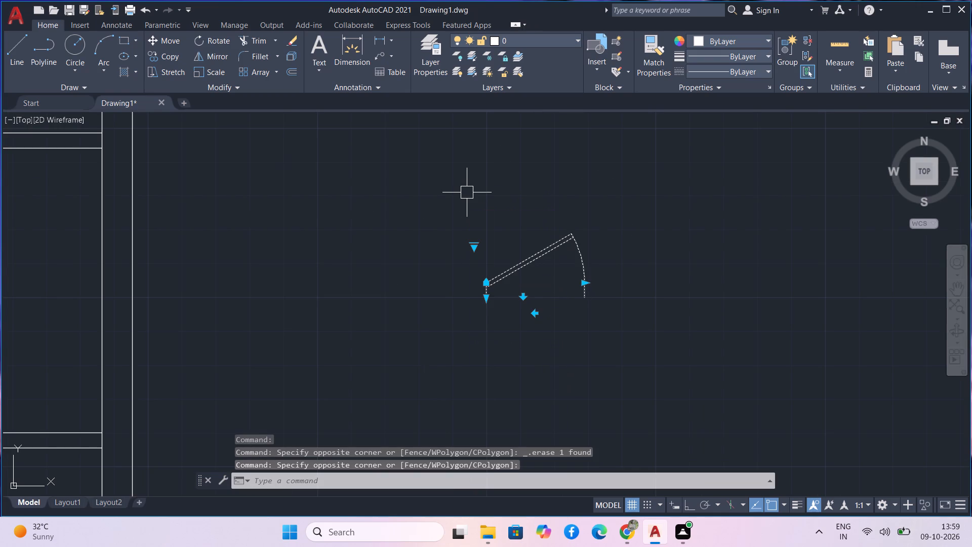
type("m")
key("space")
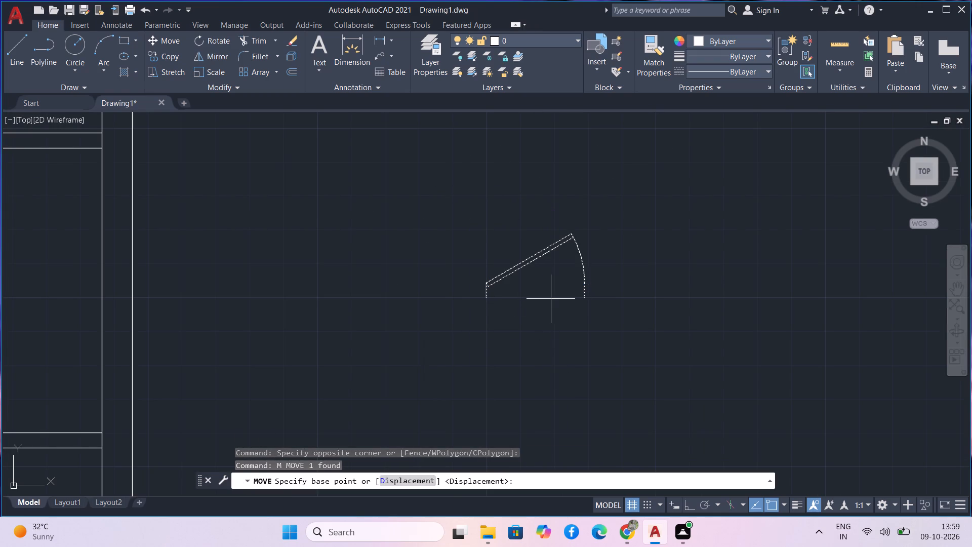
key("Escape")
Rotate the scaled door 90° counterclockwise with Ortho on, about the bottom end of its hinge-side frame.
left_click_drag(582, 296, 535, 219)
left_click(508, 198)
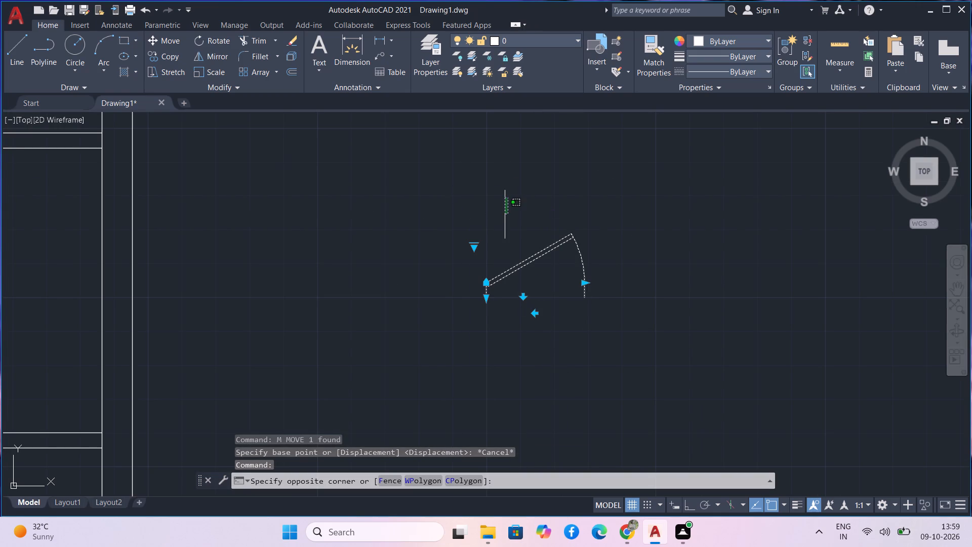
type("ro")
key("space")
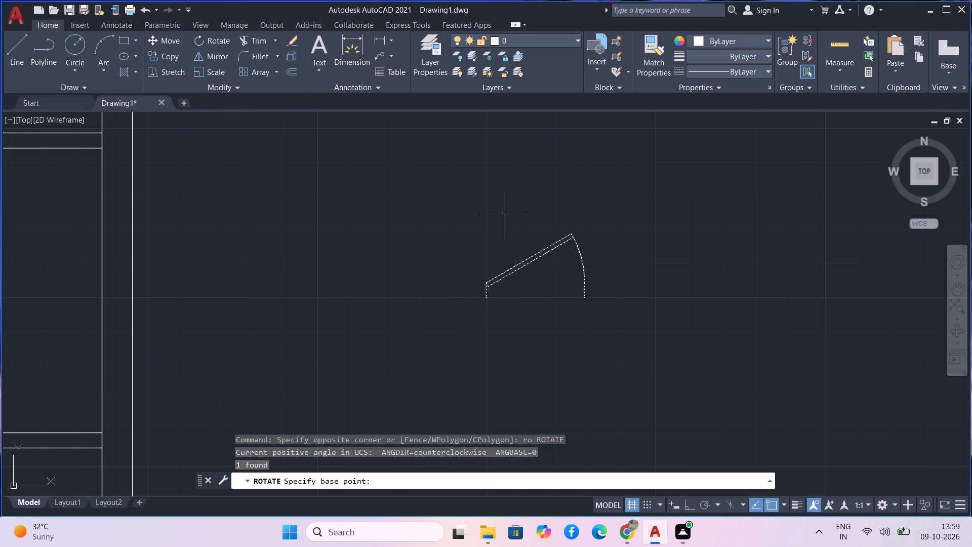
scroll(521, 288, "down", 3)
scroll(513, 301, "up", 3)
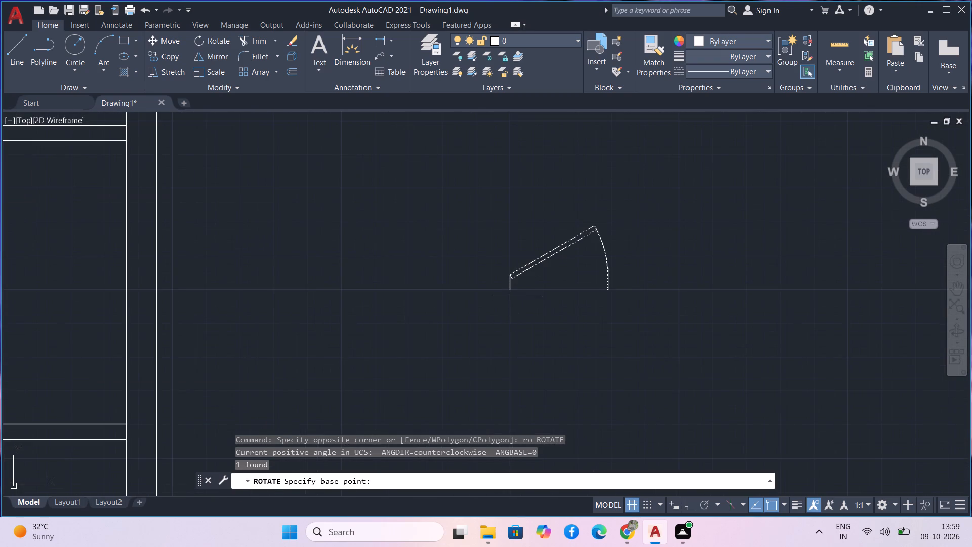
left_click(512, 292)
key("F8")
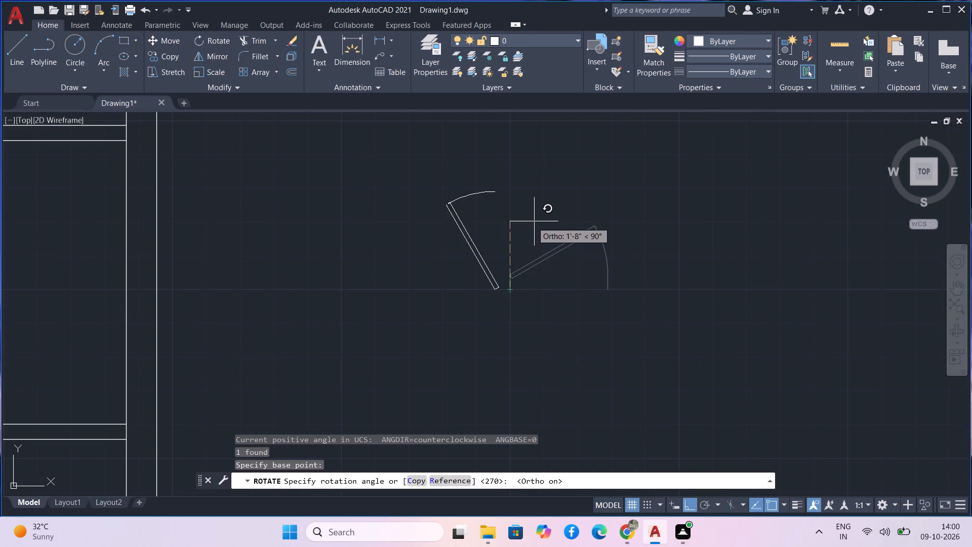
left_click(570, 203)
Move the rotated door with Ortho off into the upper-left room's opening, placing its hinge-side frame end on the horizontal wall's upper edge at the short cross line.
left_click_drag(570, 297, 561, 288)
left_click(421, 172)
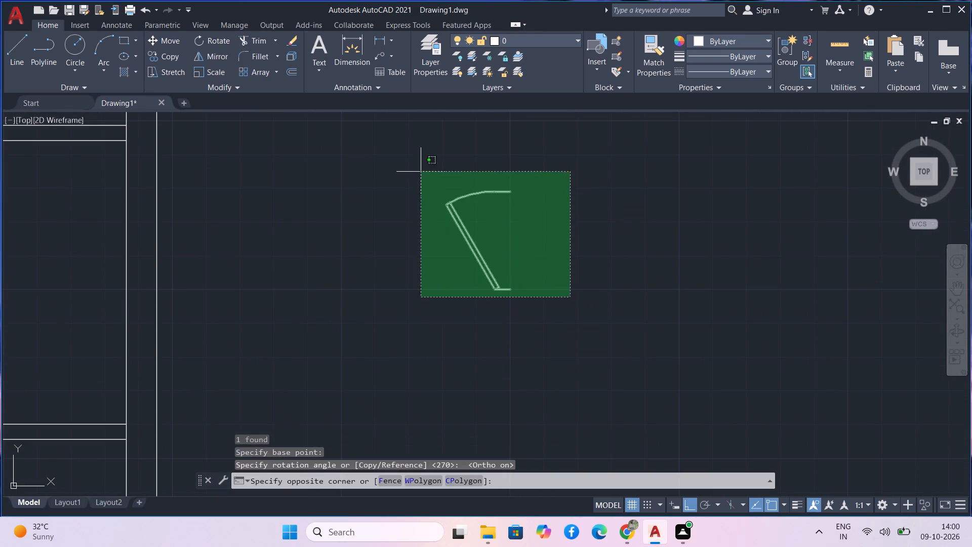
type("m")
key("space")
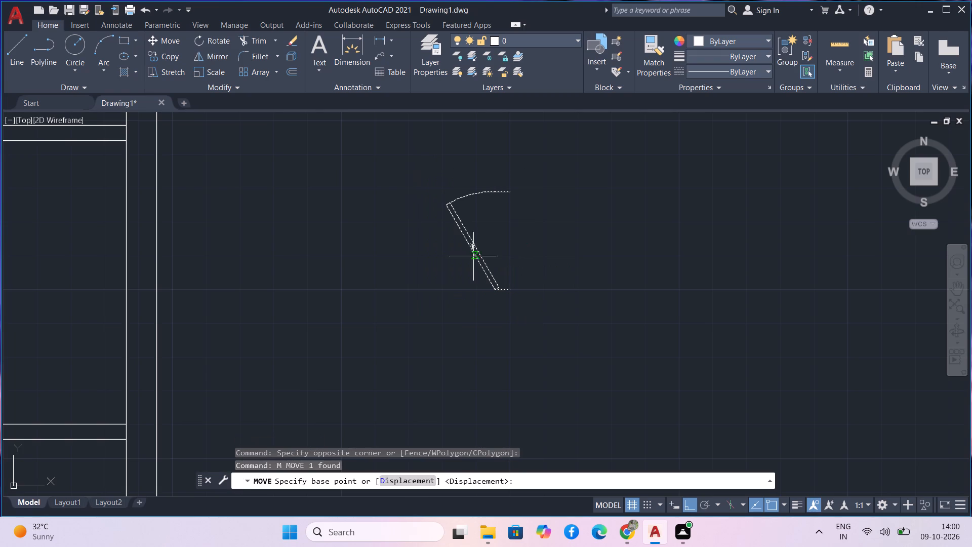
left_click(510, 294)
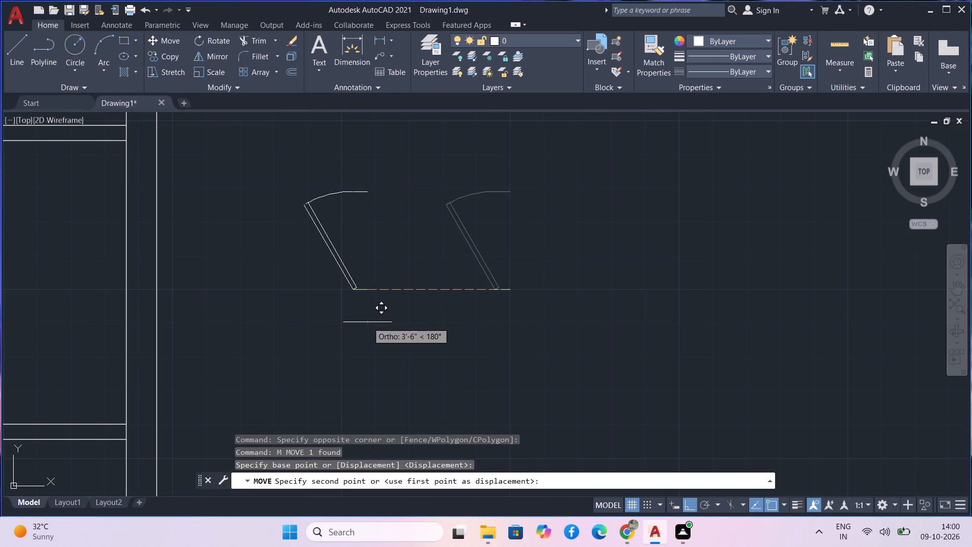
key("F8")
scroll(368, 322, "down", 3)
middle_click_drag(64, 322, 264, 307)
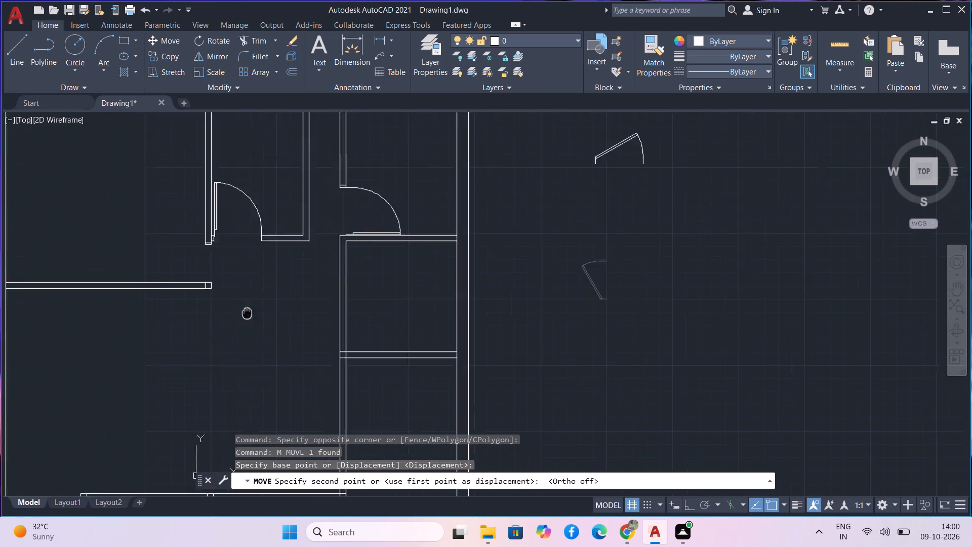
middle_click_drag(264, 307, 277, 300)
scroll(222, 252, "up", 2)
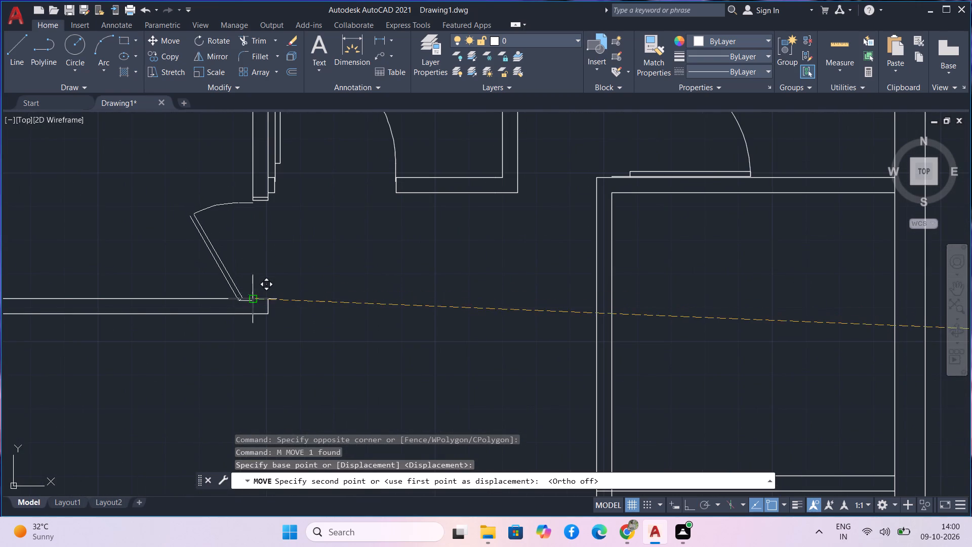
scroll(253, 301, "up", 3)
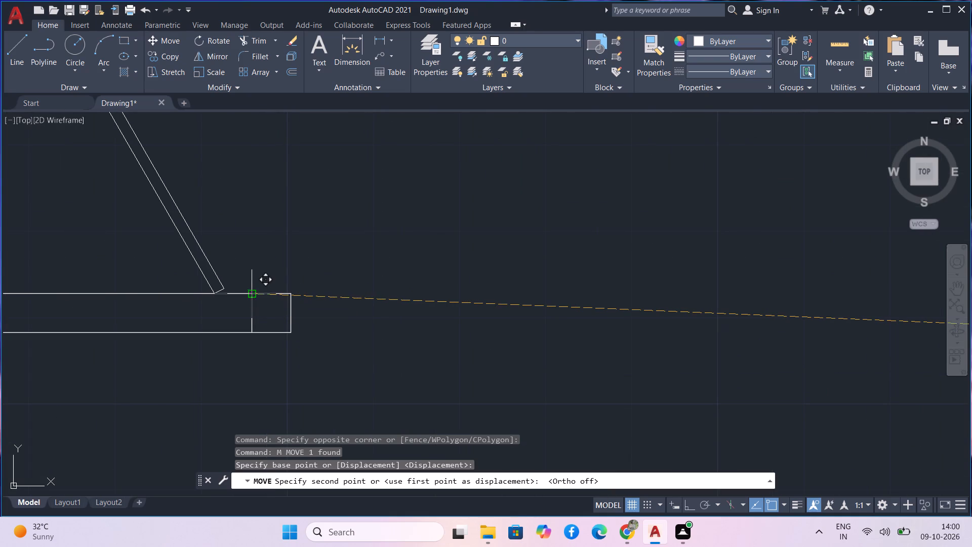
left_click(255, 296)
Set the newly placed door's opening angle to Open 90º.
scroll(255, 296, "down", 3)
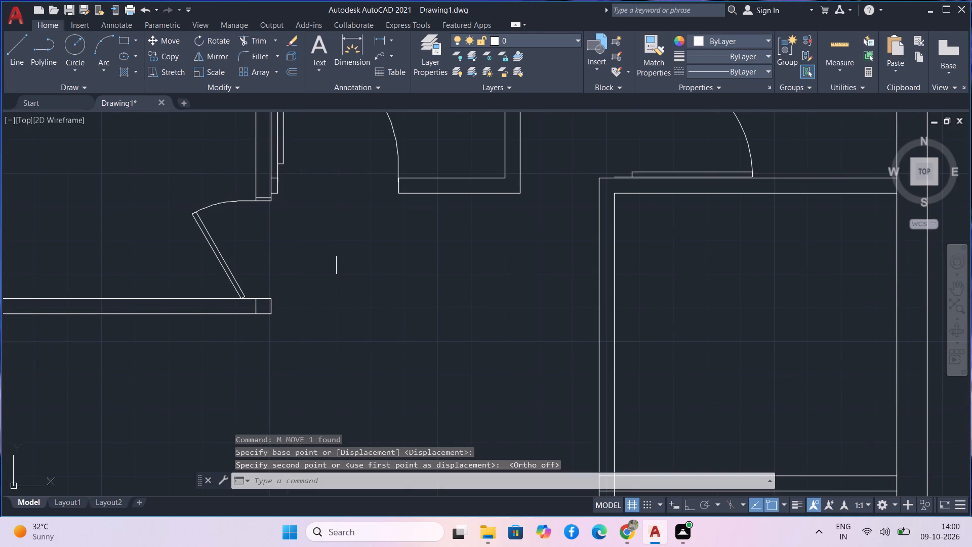
left_click(227, 263)
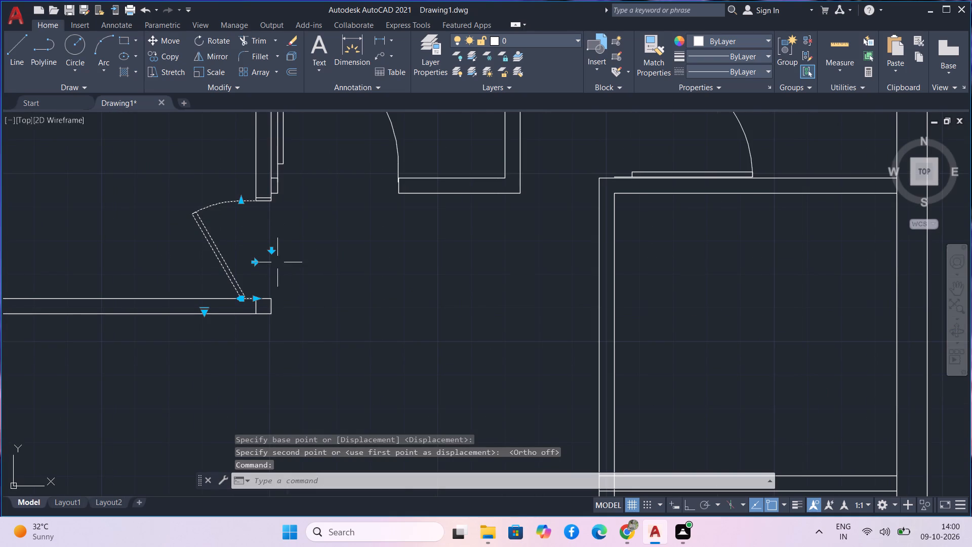
left_click(205, 311)
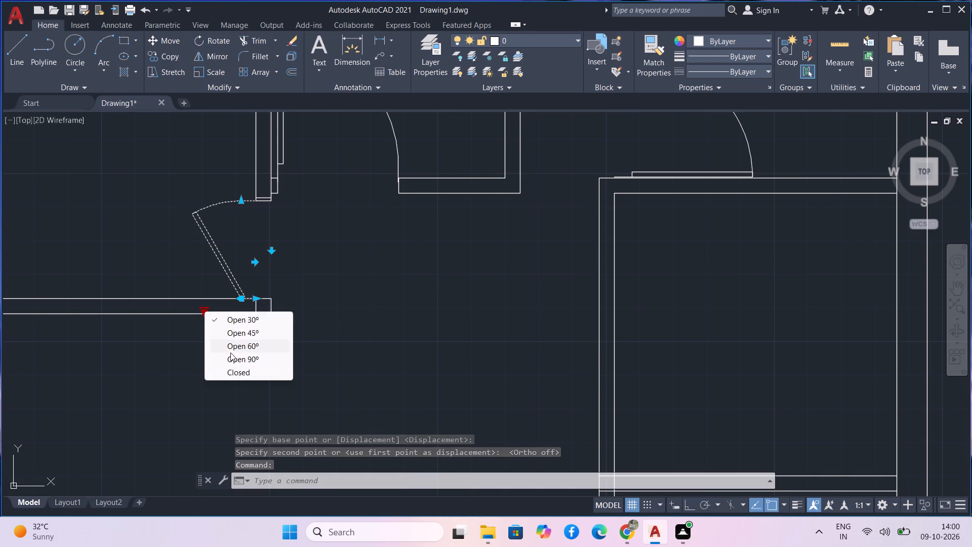
left_click(234, 360)
key("Escape")
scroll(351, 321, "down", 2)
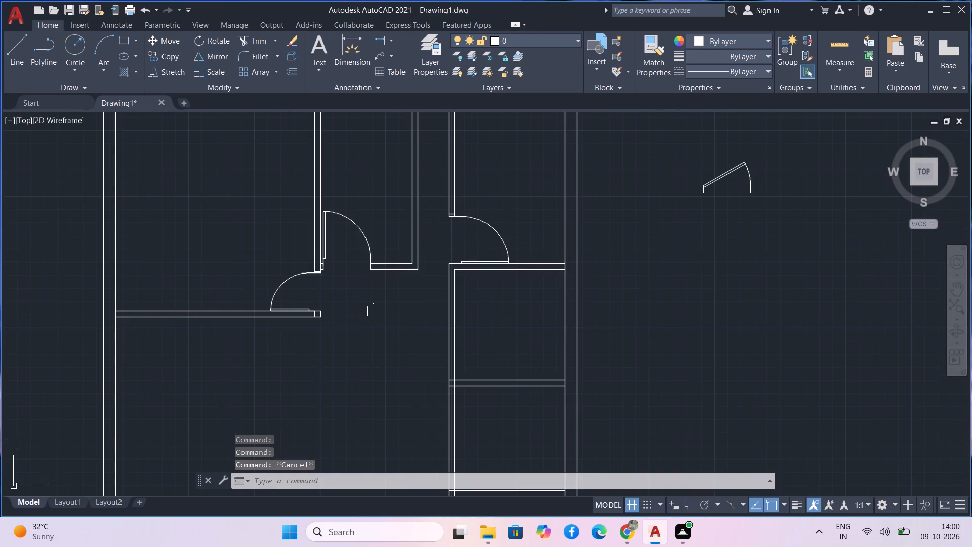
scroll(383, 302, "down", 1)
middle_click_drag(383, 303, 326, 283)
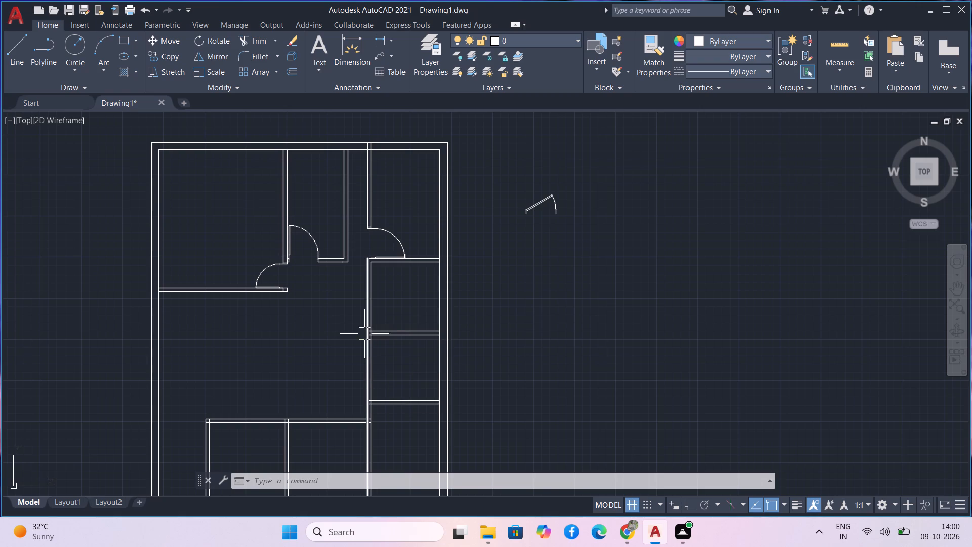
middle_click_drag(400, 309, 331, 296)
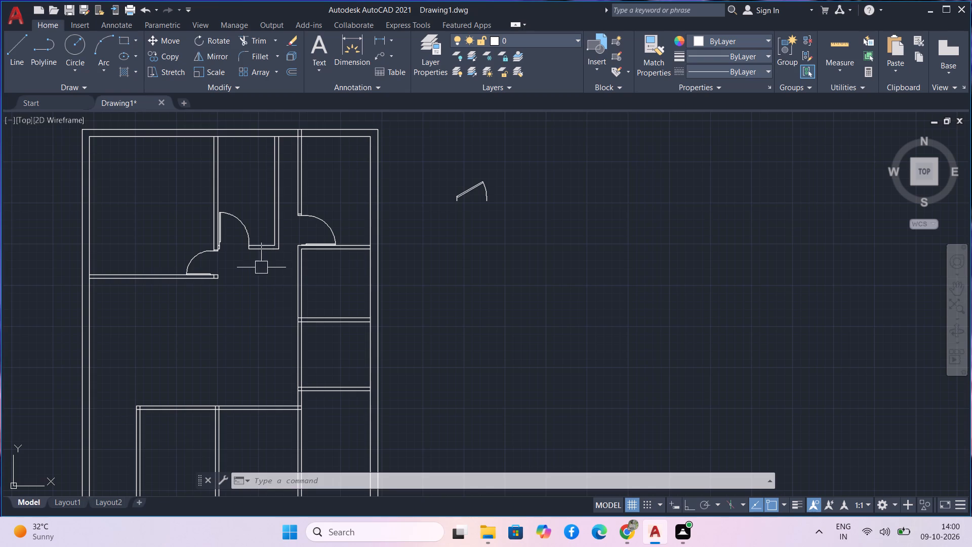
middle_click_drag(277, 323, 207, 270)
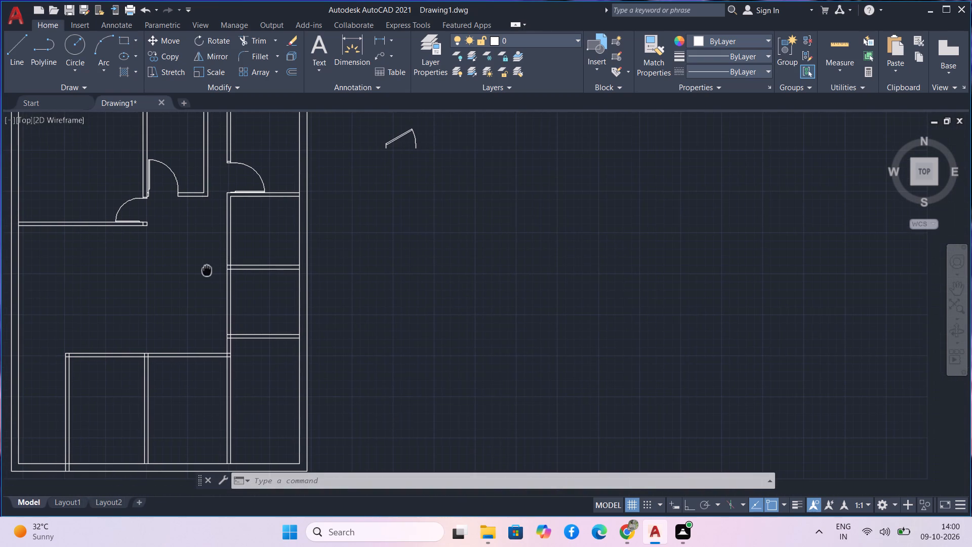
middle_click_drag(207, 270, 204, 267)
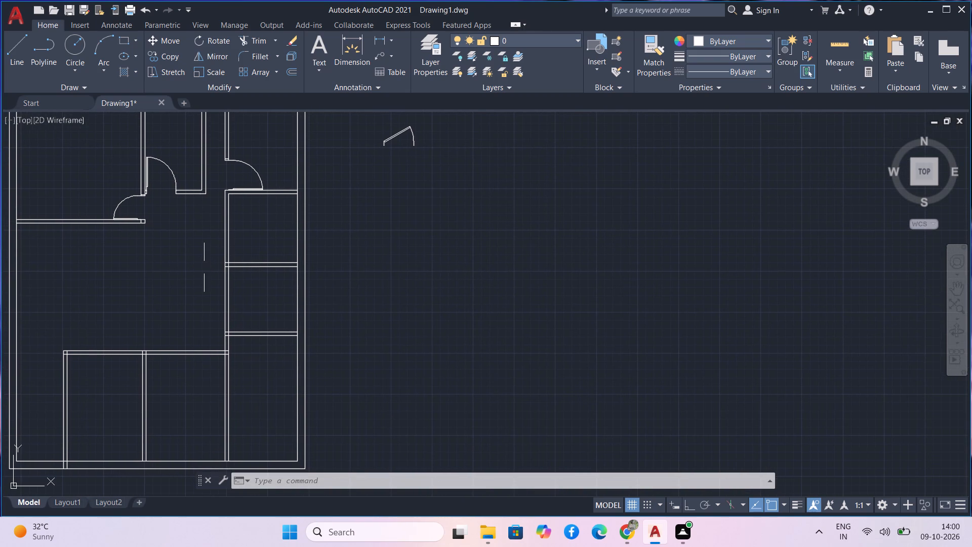
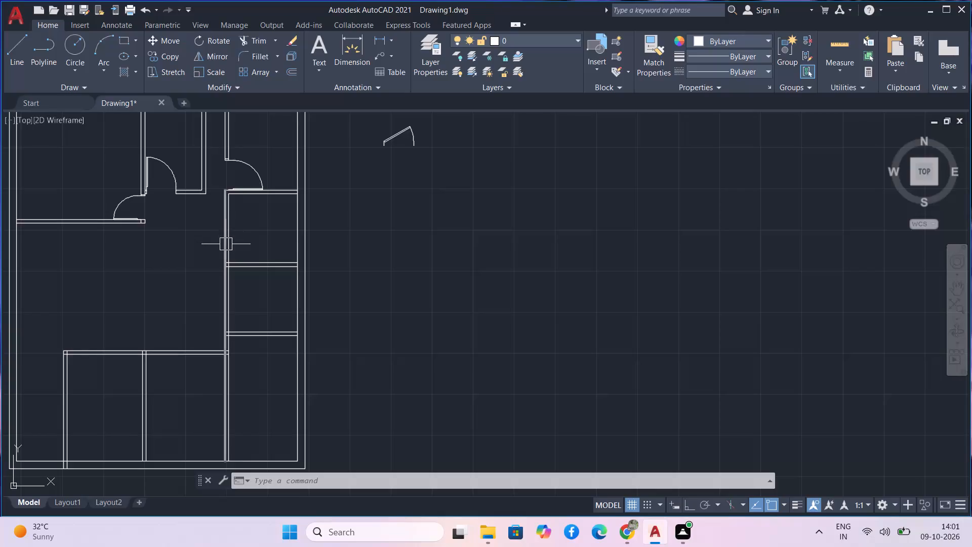
Offset the upper line of the partition below the right-hand room 4' upward into that room.
scroll(226, 244, "up", 2)
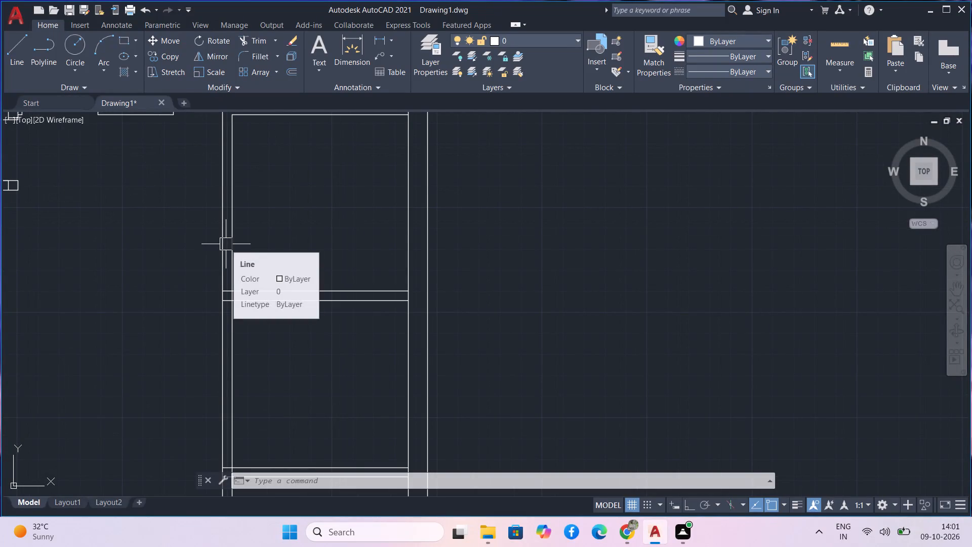
type("o")
key("space")
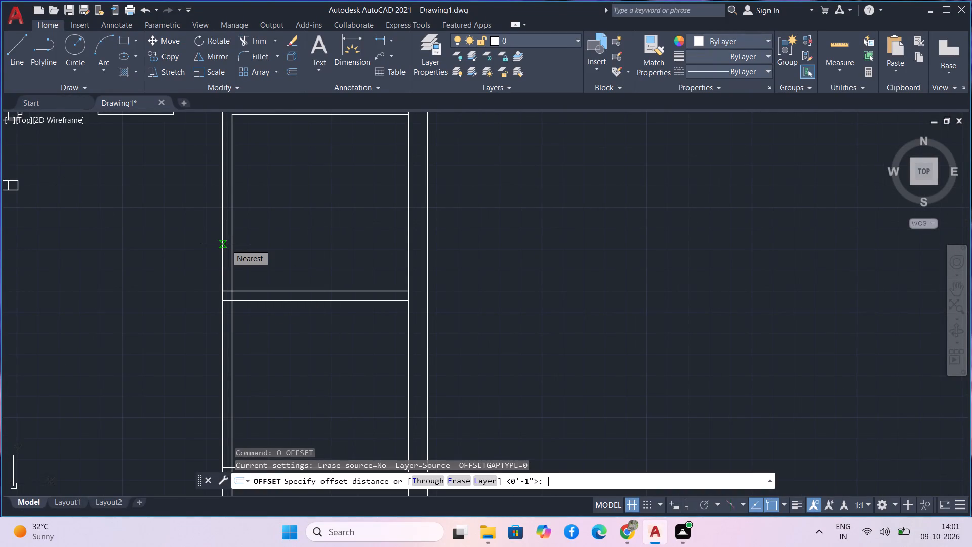
type("4'")
key("Return")
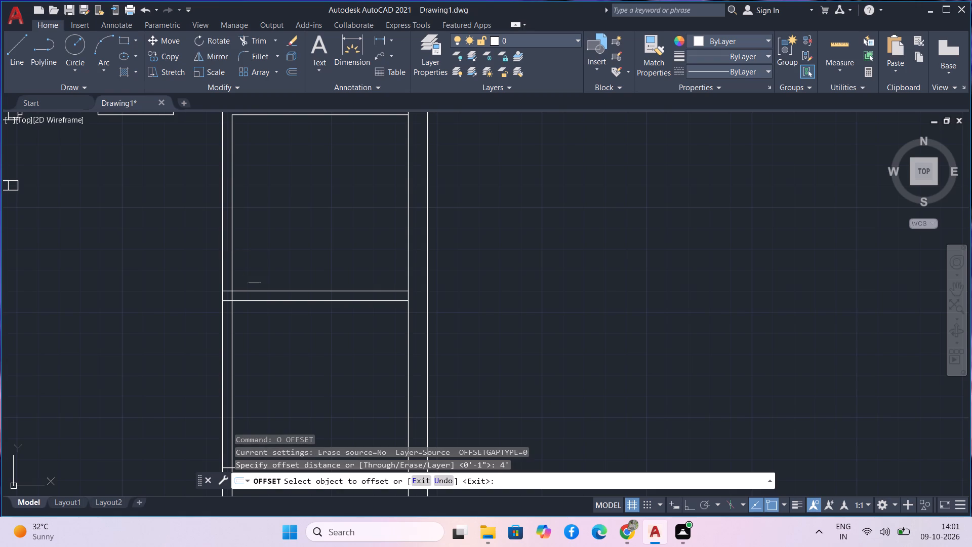
left_click(262, 286)
left_click(268, 247)
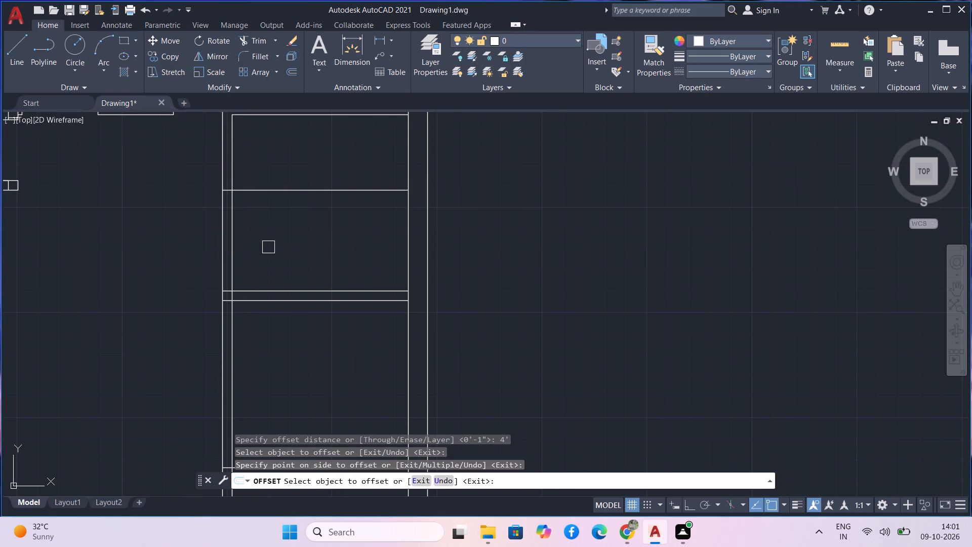
key("Escape")
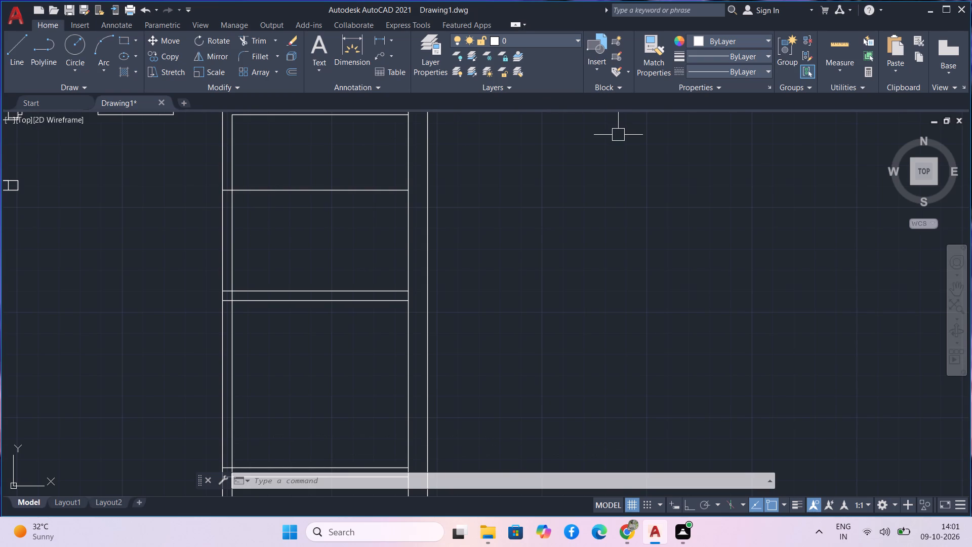
key("Escape")
Trim the offset line back to the wall thickness and cut away both wall lines below it, forming the 4' opening.
type("tr")
key("space")
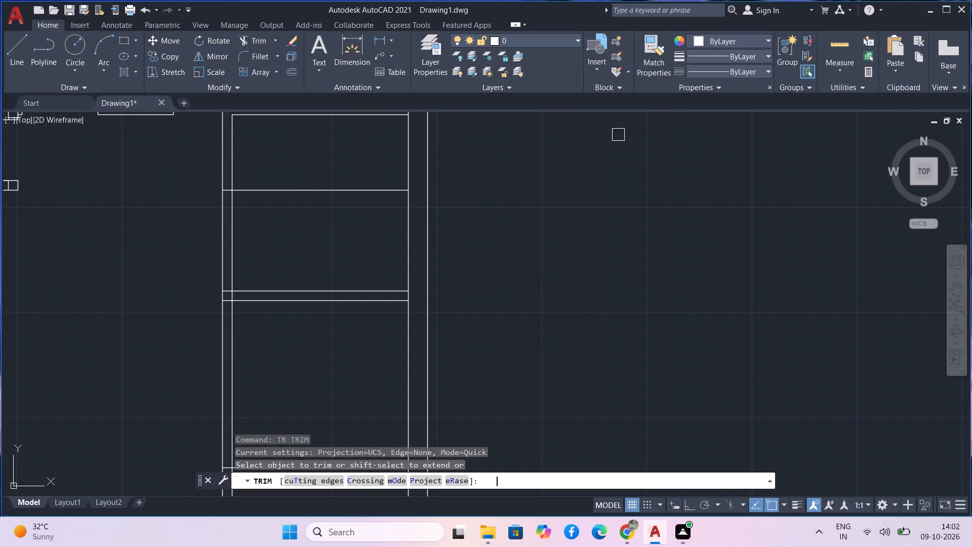
left_click_drag(373, 207, 353, 159)
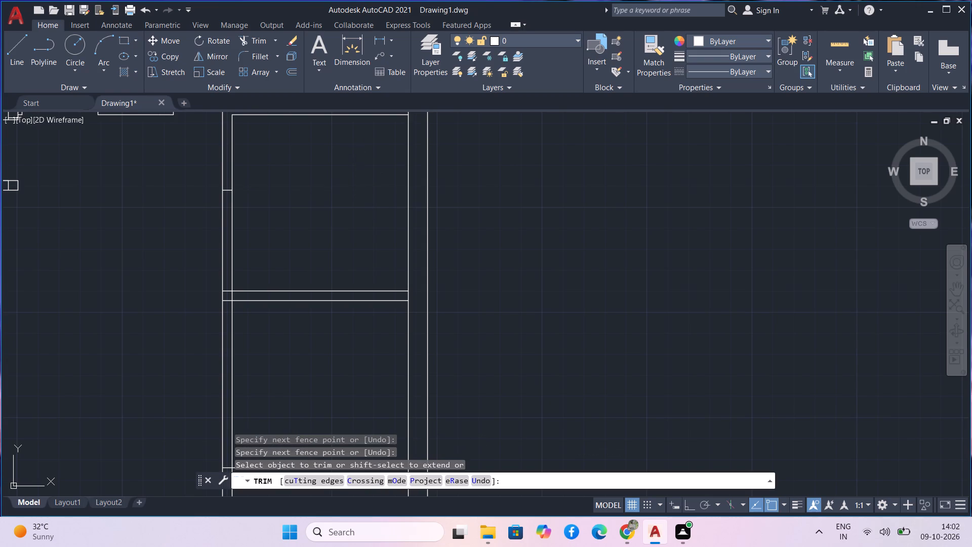
middle_click_drag(326, 184, 379, 203)
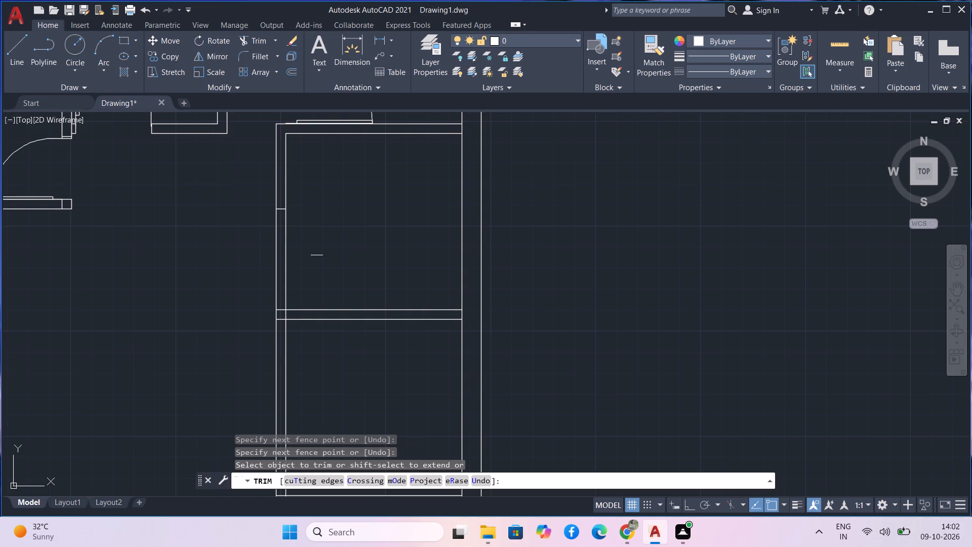
left_click(290, 271)
left_click(278, 278)
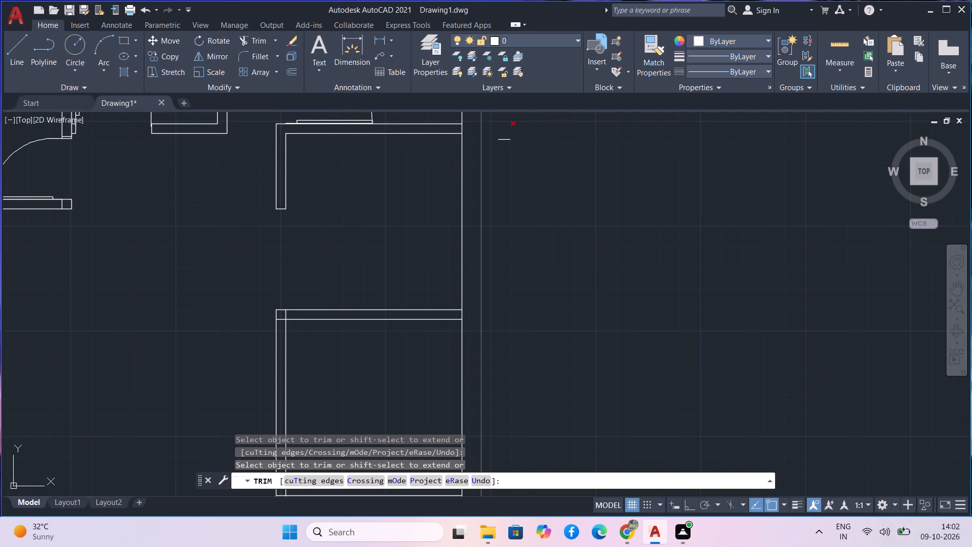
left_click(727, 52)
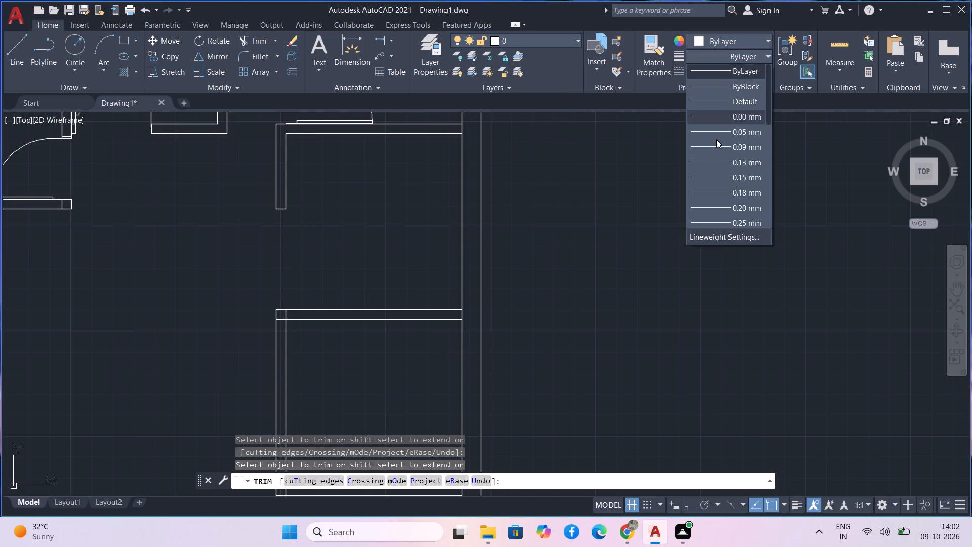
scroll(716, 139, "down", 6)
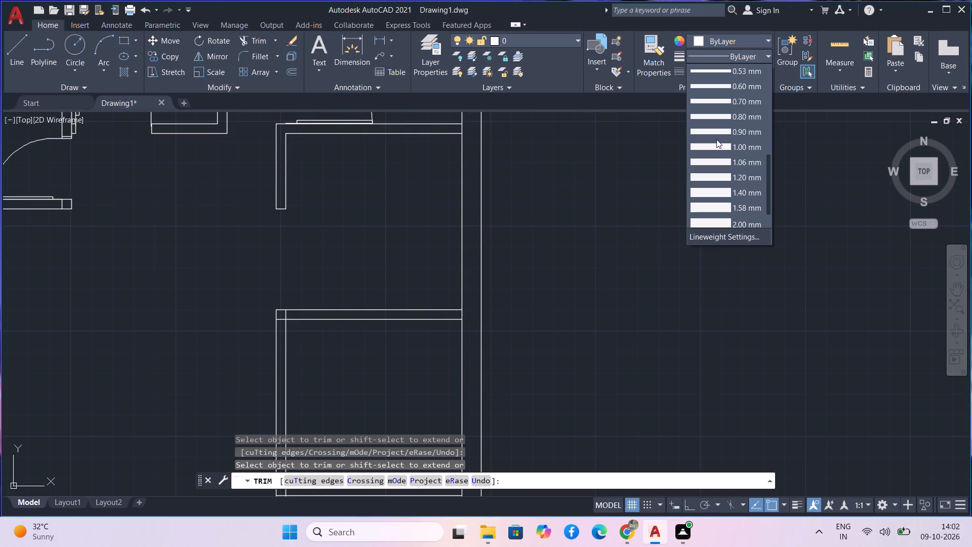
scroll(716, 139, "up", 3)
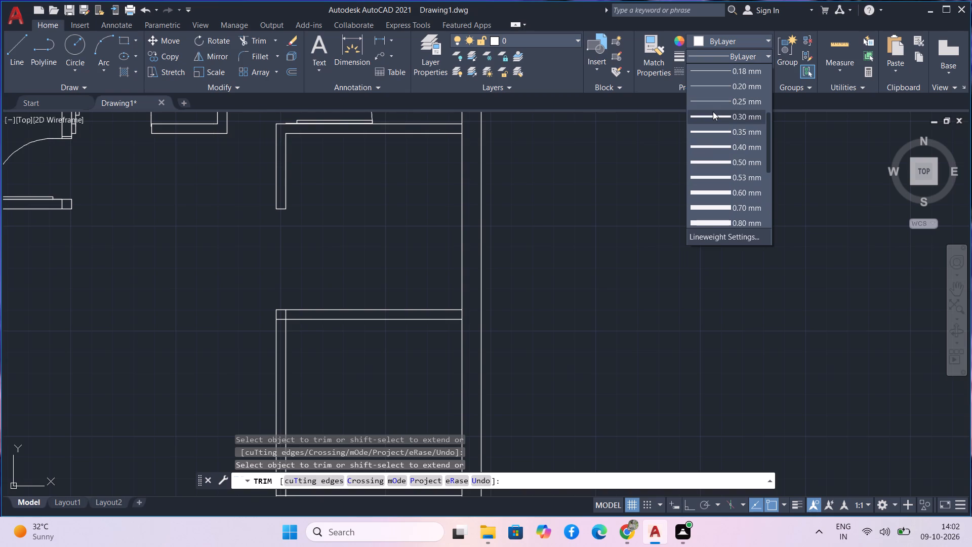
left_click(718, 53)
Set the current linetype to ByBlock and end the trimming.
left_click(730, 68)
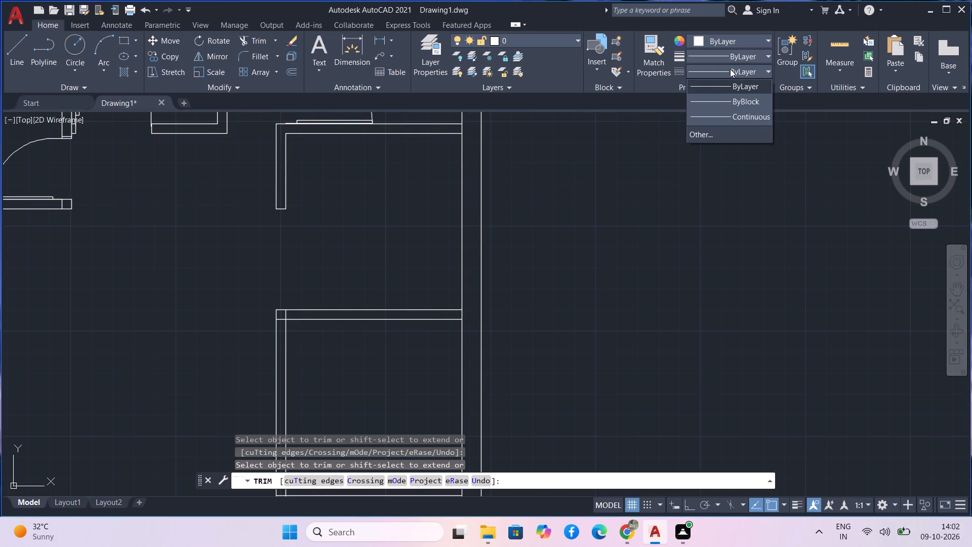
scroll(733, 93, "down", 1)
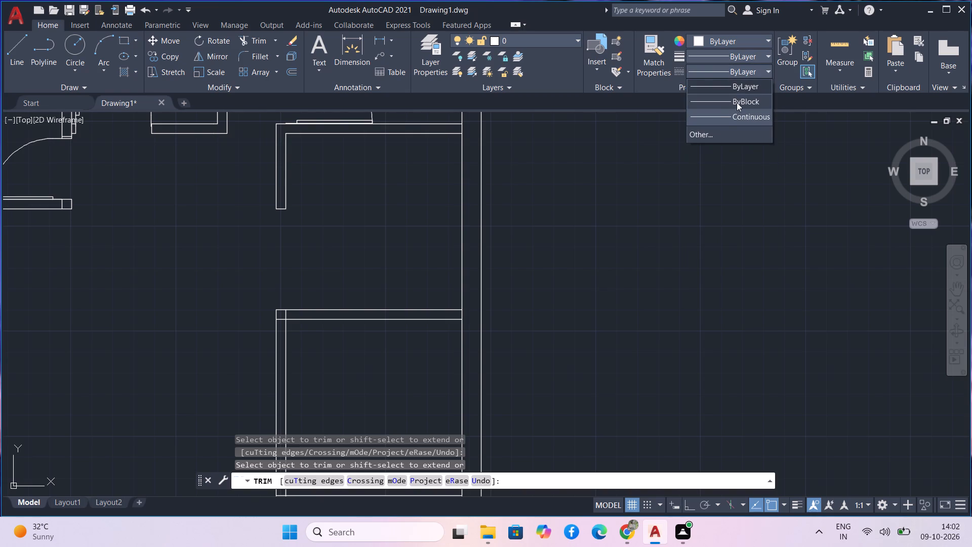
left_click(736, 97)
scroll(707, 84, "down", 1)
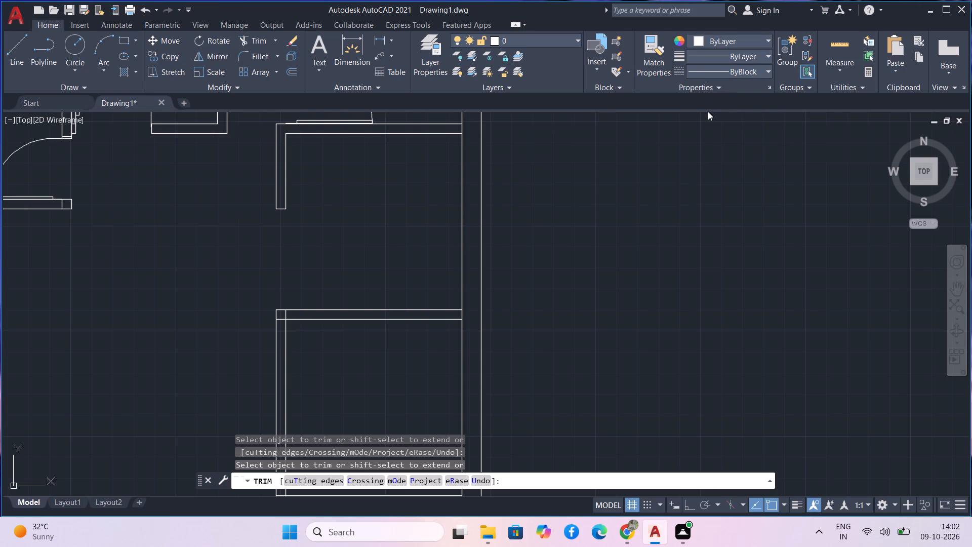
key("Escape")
Open the Linetype Manager and filter its list to show all Xref dependent linetypes.
key("l")
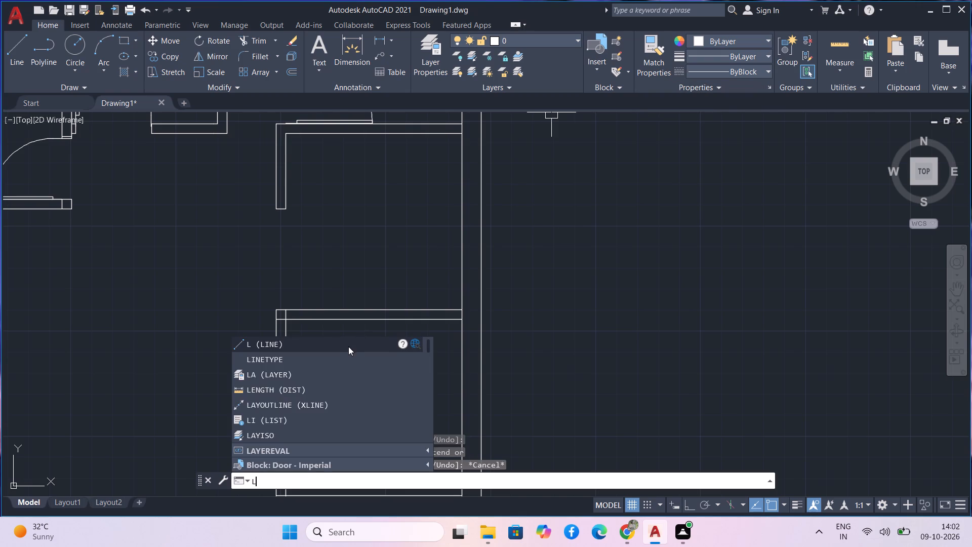
left_click(345, 360)
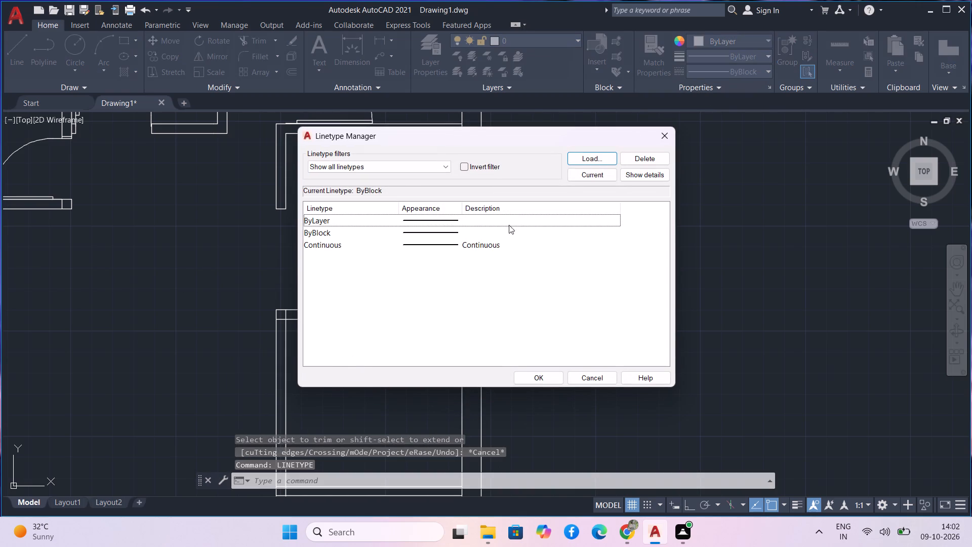
left_click(408, 169)
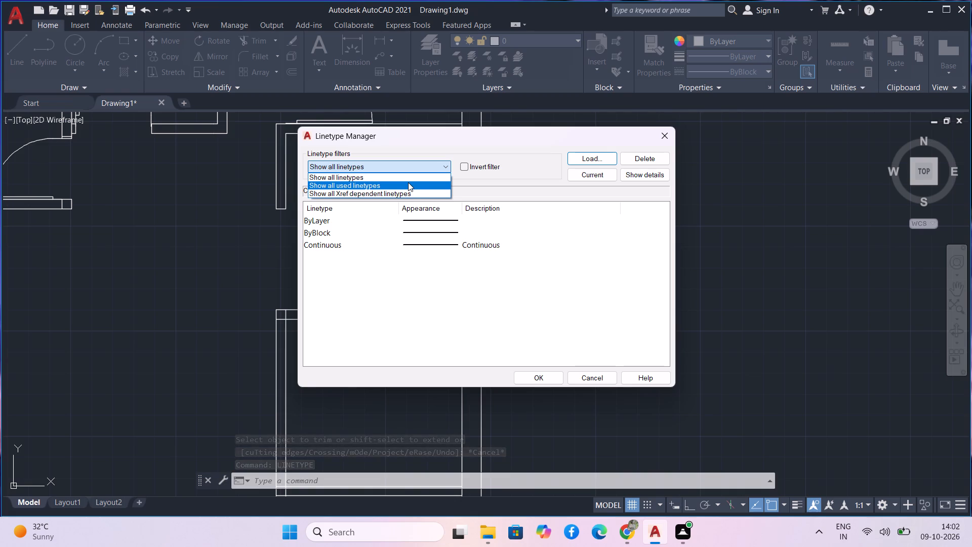
left_click(409, 194)
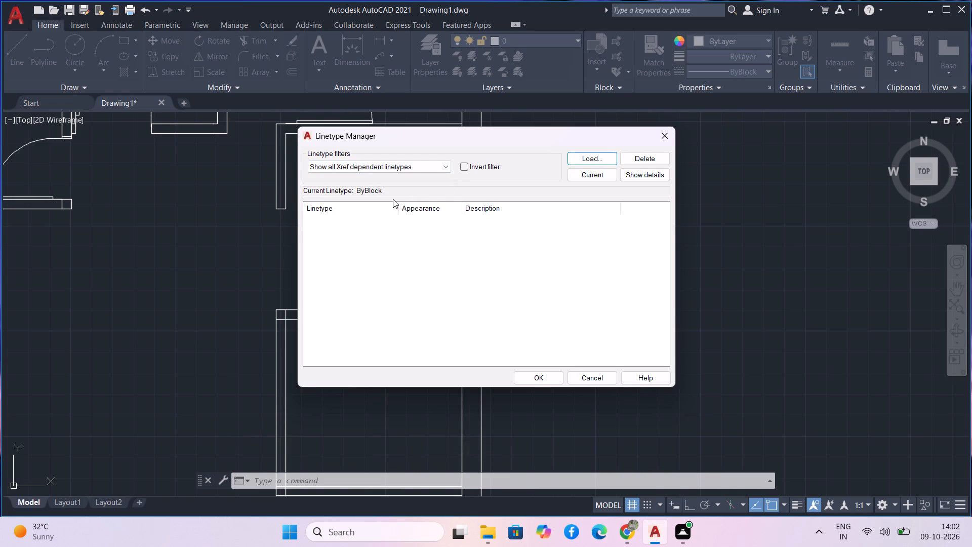
left_click(384, 188)
left_click(327, 203)
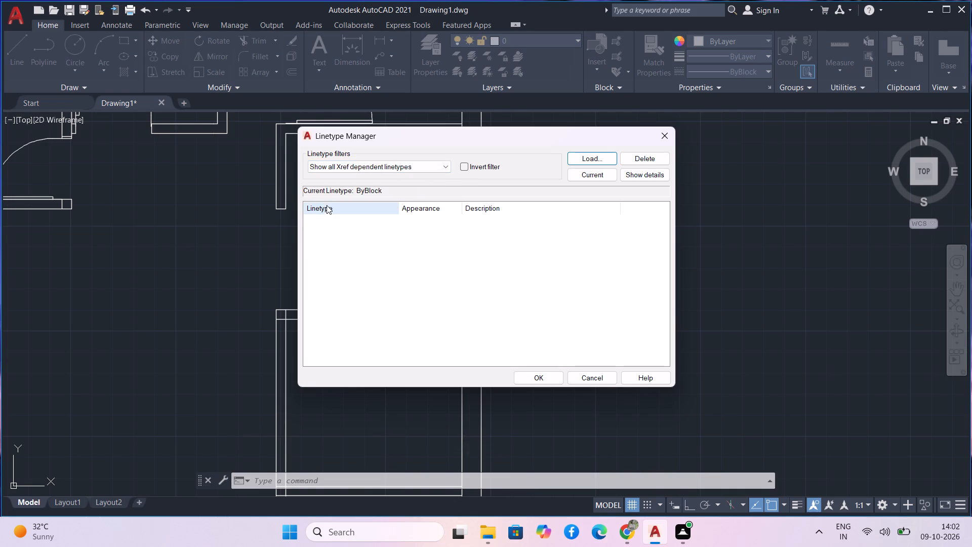
left_click(329, 208)
left_click(409, 214)
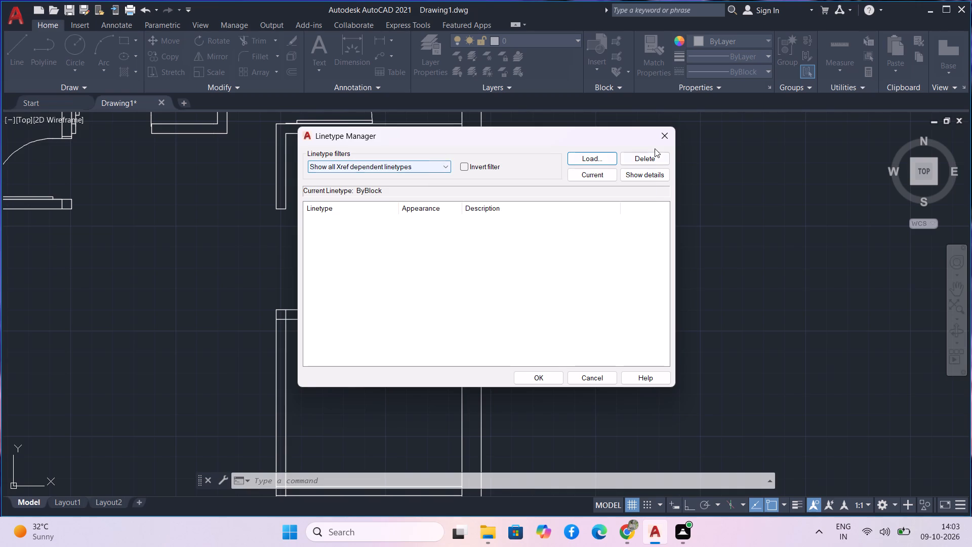
Load the DOT linetype from acadiso.lin and close the Linetype Manager.
left_click(586, 157)
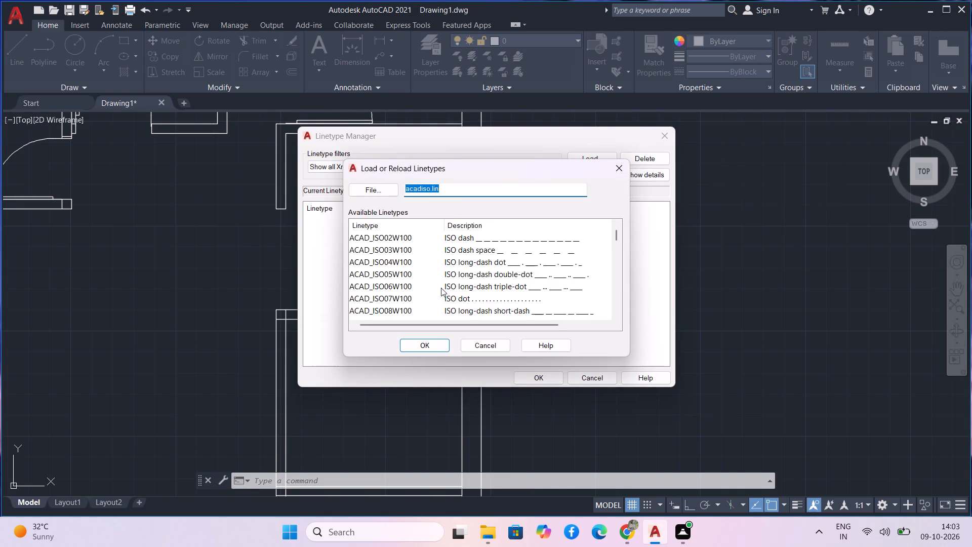
left_click(400, 235)
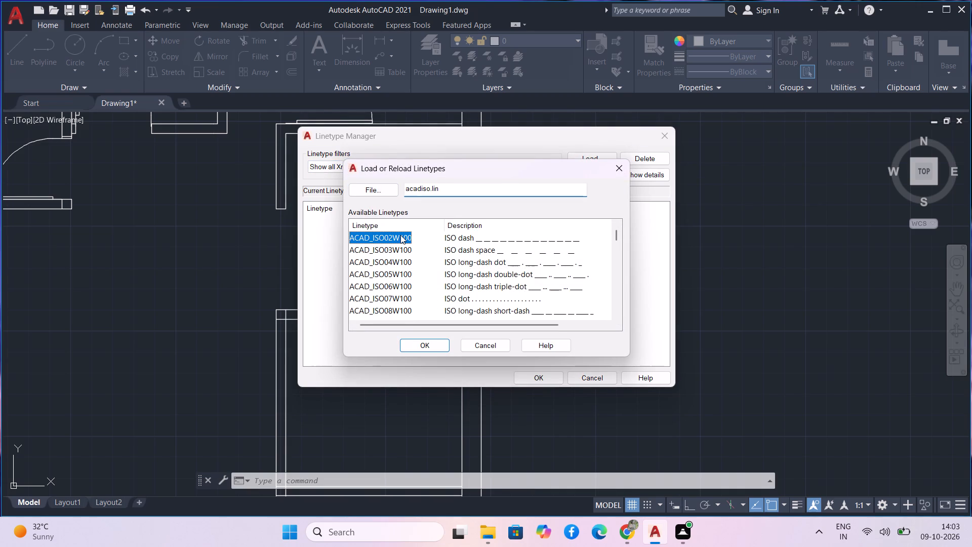
left_click(399, 246)
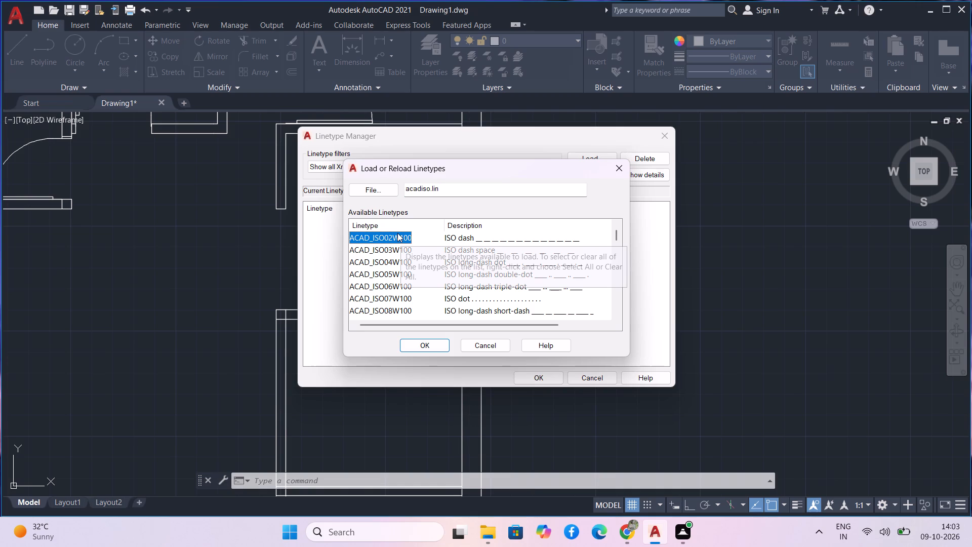
left_click(397, 233)
scroll(482, 240, "down", 1)
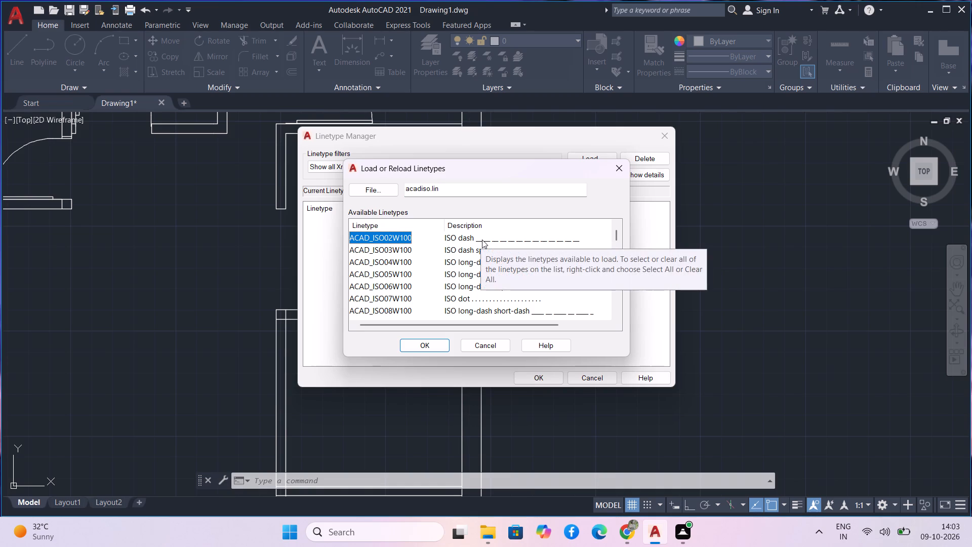
scroll(483, 244, "down", 3)
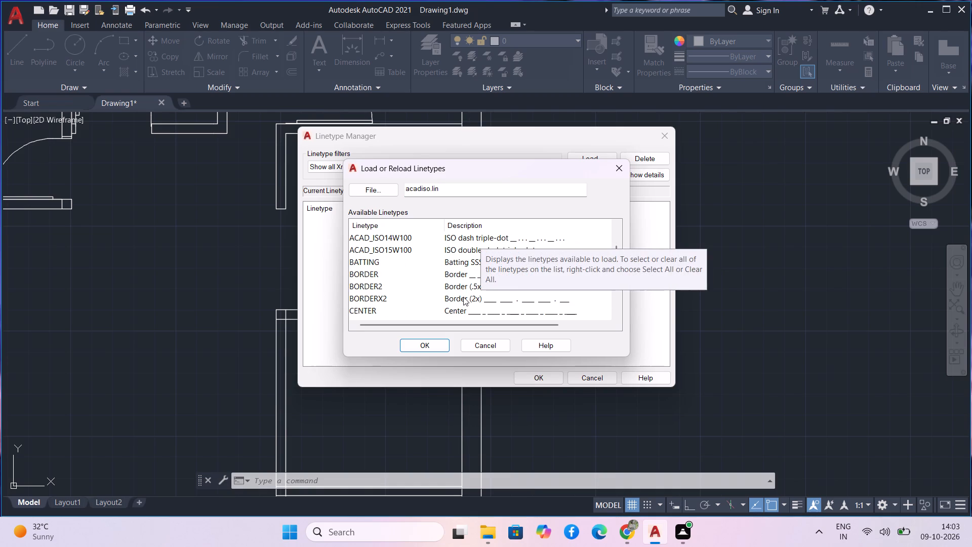
scroll(464, 298, "down", 4)
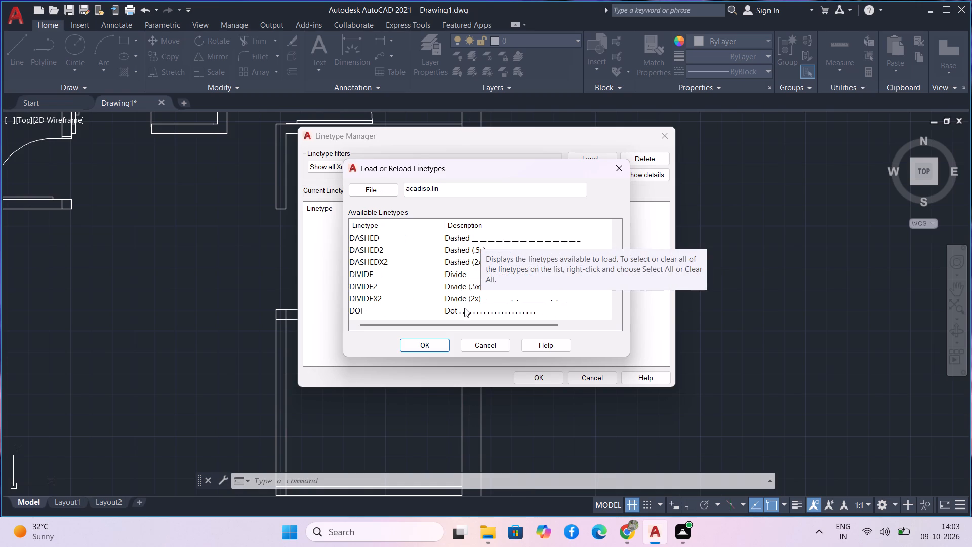
left_click(464, 312)
left_click(464, 312)
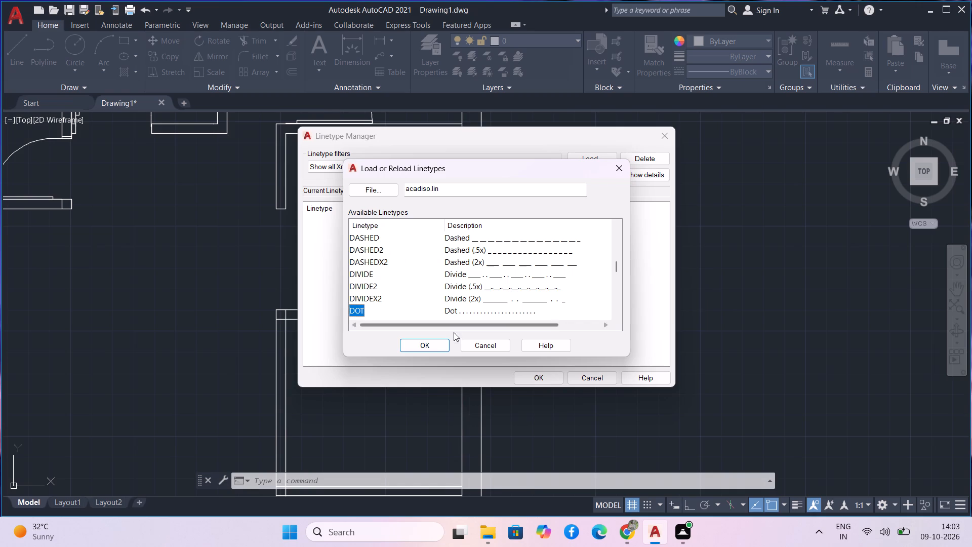
left_click(437, 346)
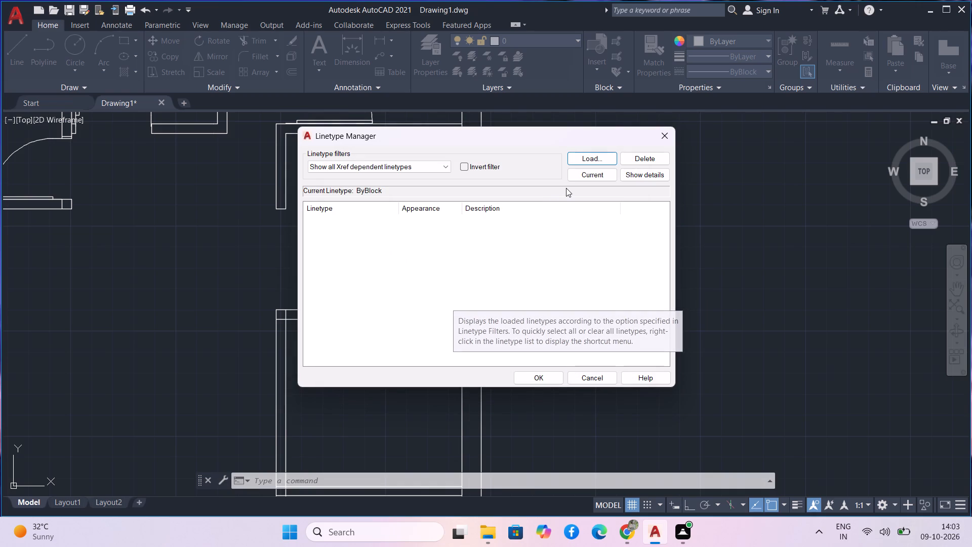
left_click(536, 381)
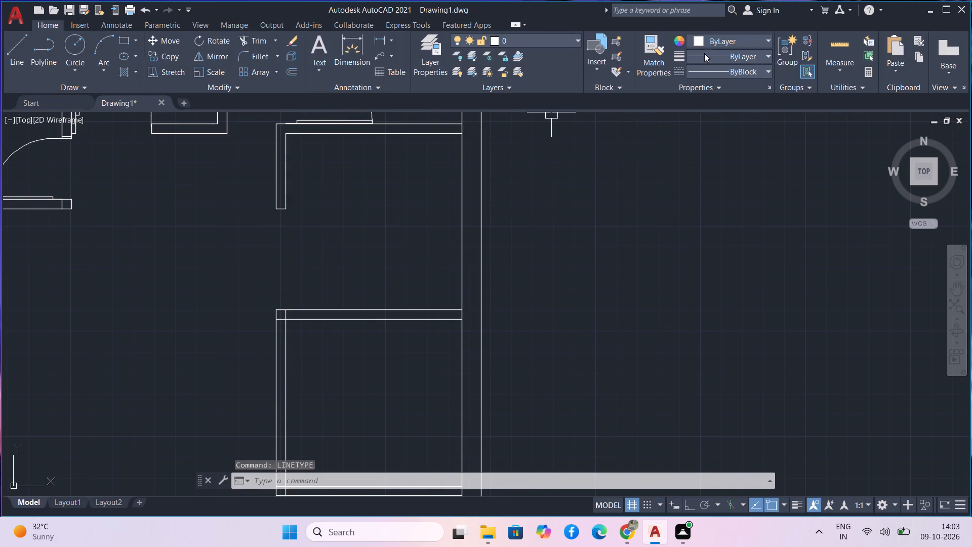
Set the current linetype to DOT.
left_click(741, 71)
left_click(734, 135)
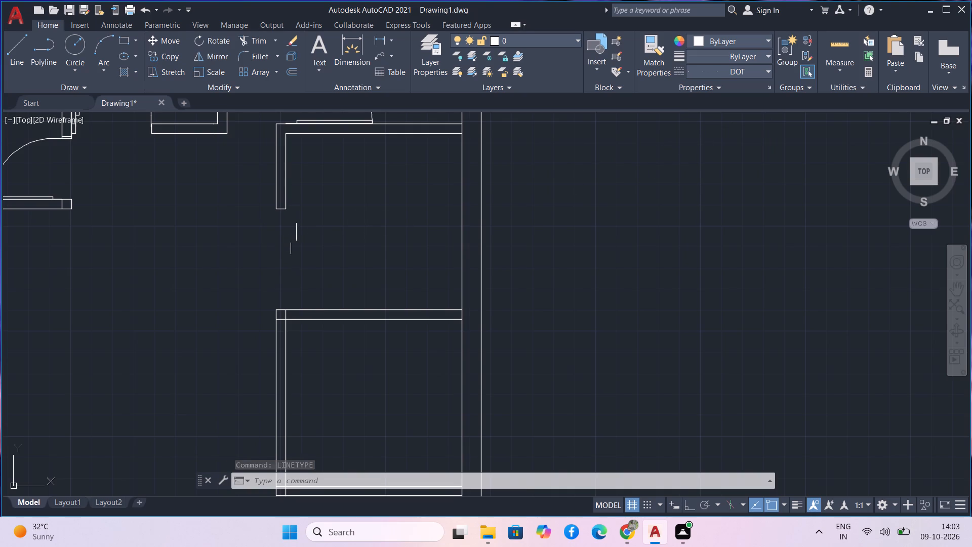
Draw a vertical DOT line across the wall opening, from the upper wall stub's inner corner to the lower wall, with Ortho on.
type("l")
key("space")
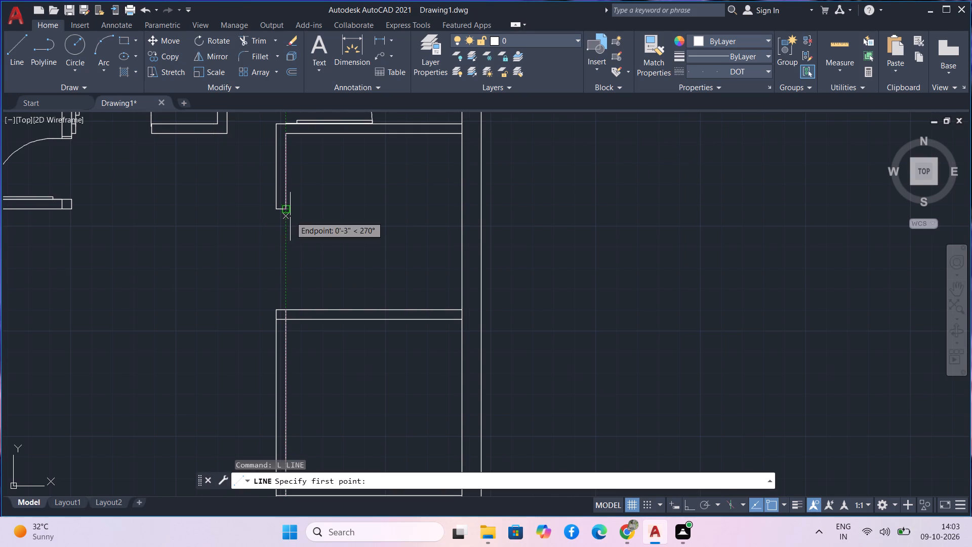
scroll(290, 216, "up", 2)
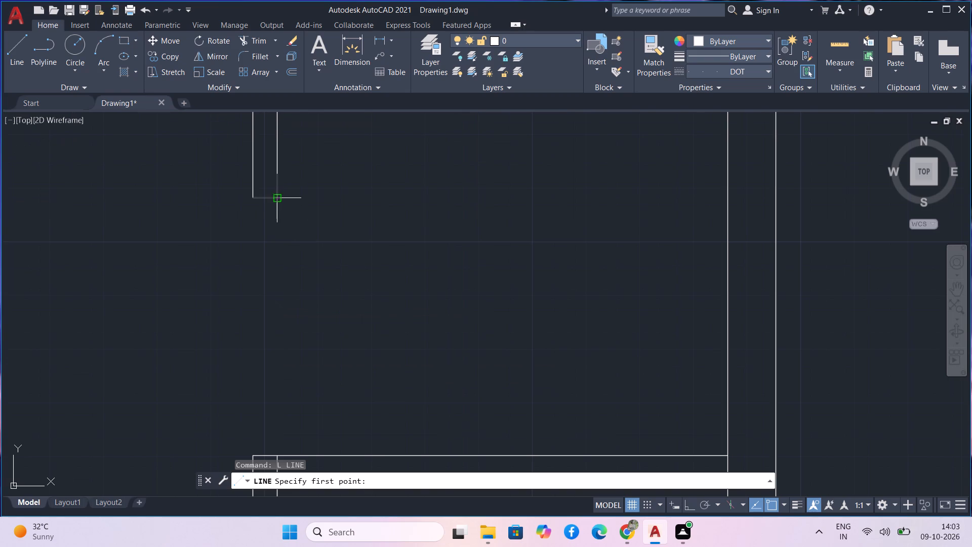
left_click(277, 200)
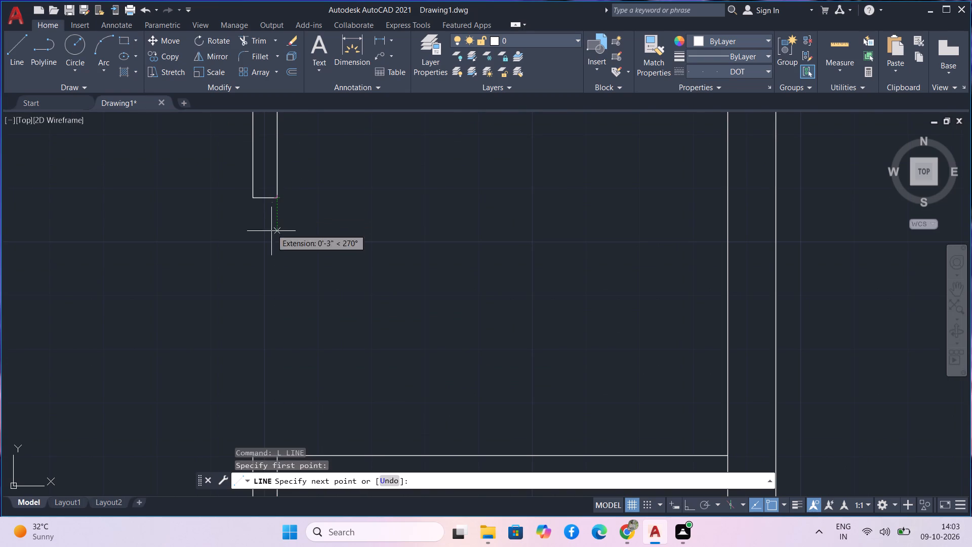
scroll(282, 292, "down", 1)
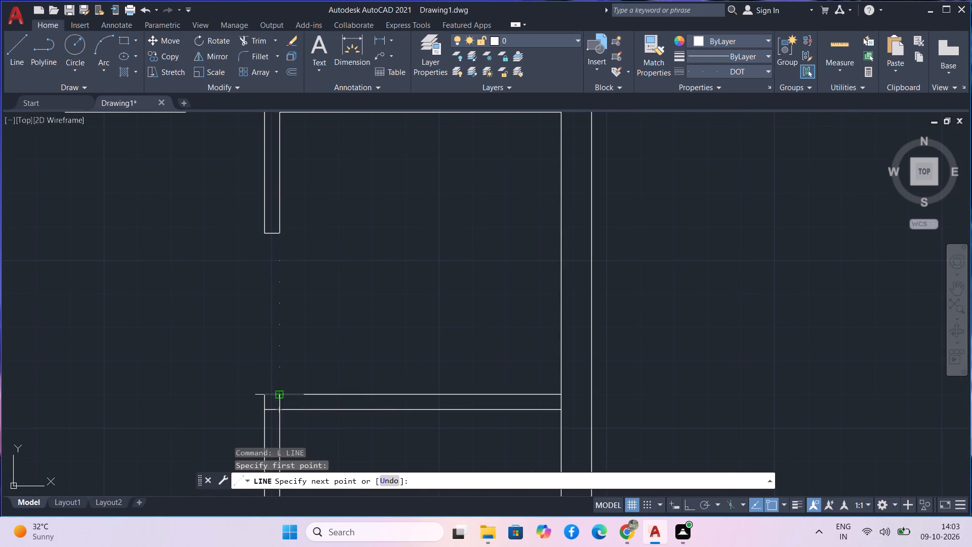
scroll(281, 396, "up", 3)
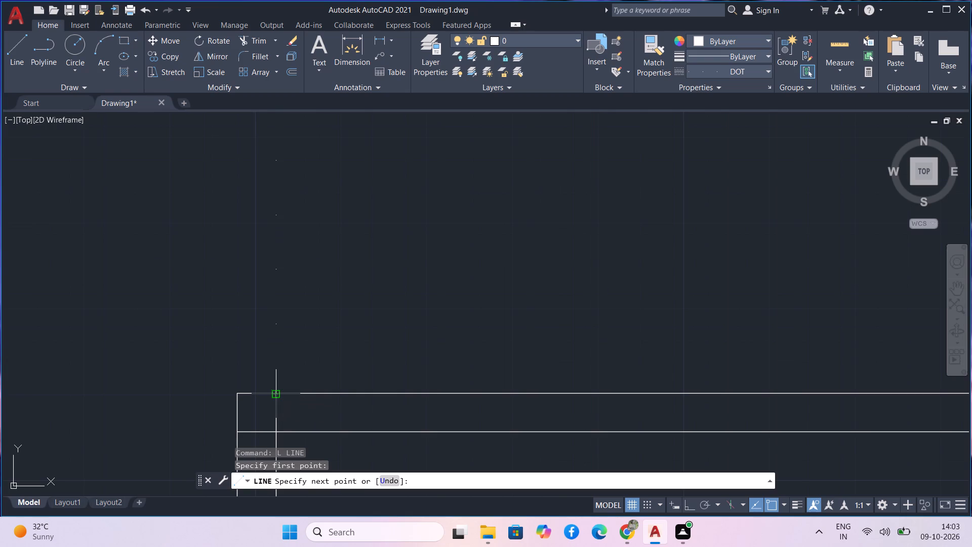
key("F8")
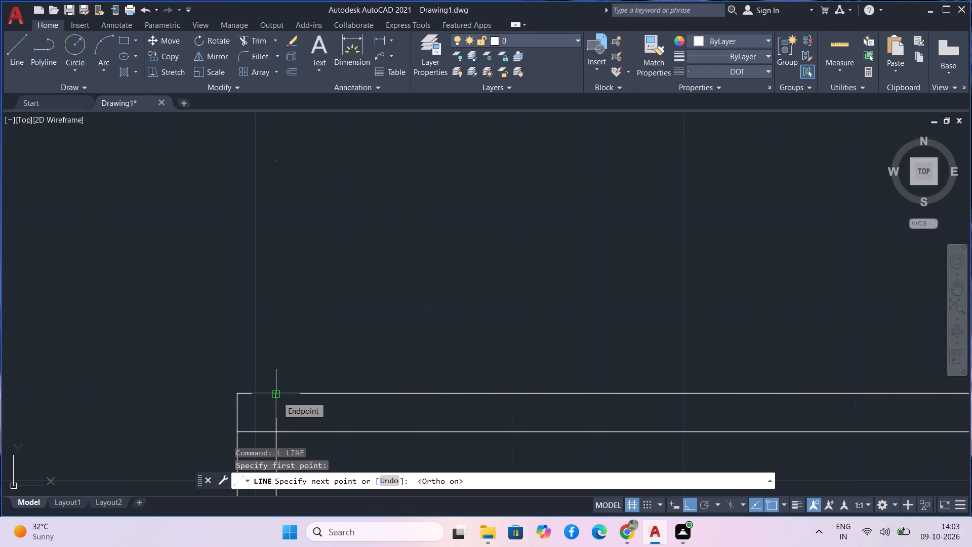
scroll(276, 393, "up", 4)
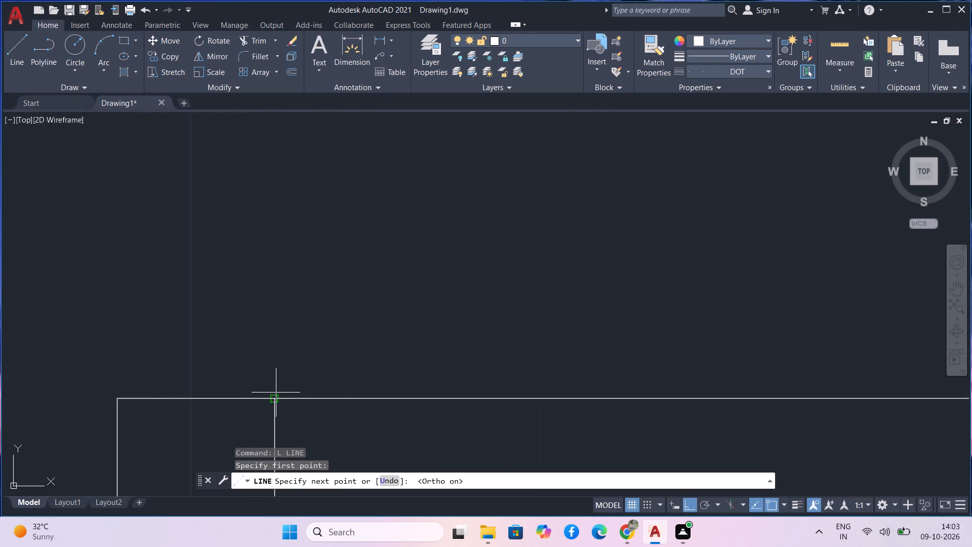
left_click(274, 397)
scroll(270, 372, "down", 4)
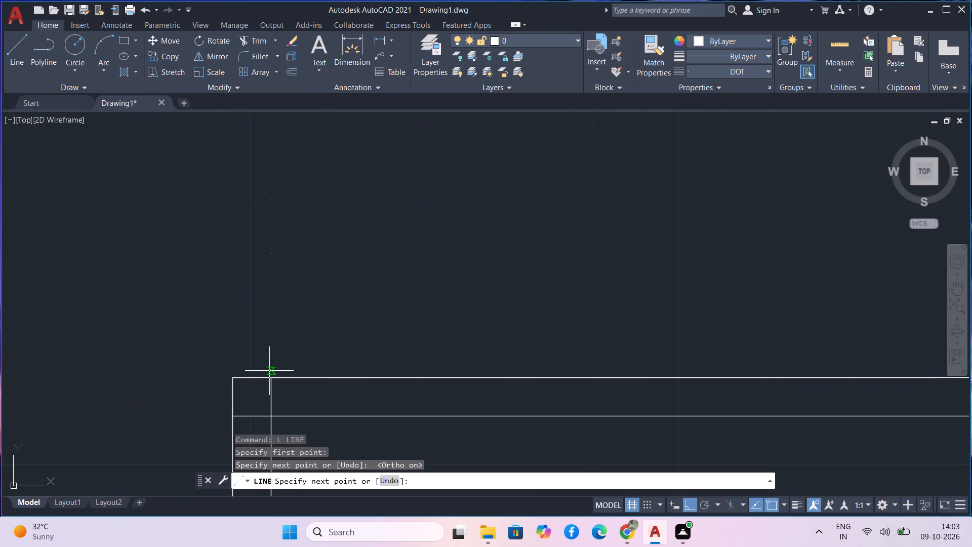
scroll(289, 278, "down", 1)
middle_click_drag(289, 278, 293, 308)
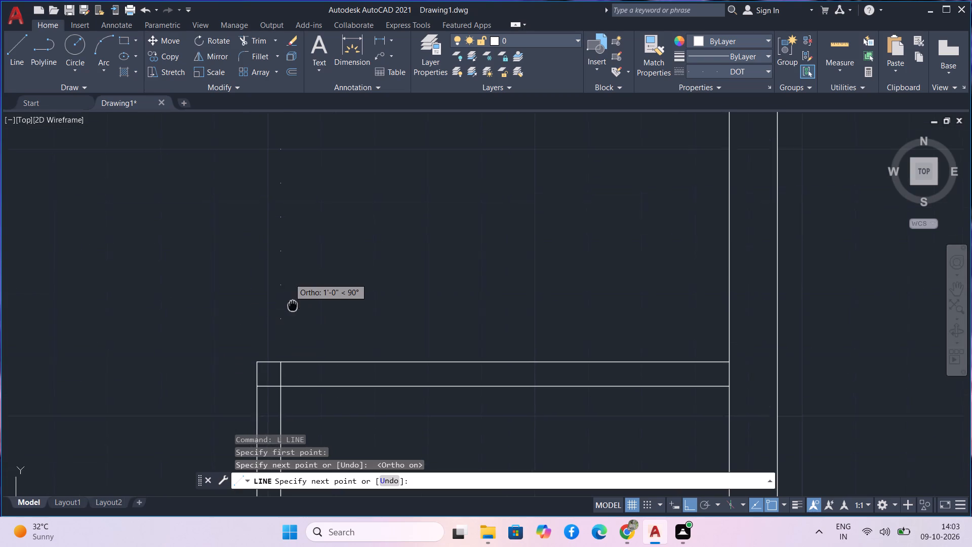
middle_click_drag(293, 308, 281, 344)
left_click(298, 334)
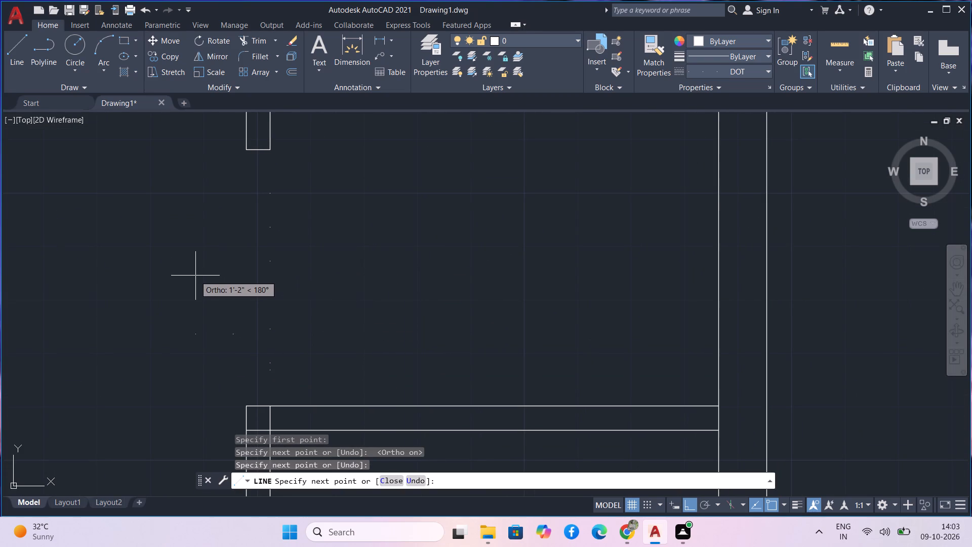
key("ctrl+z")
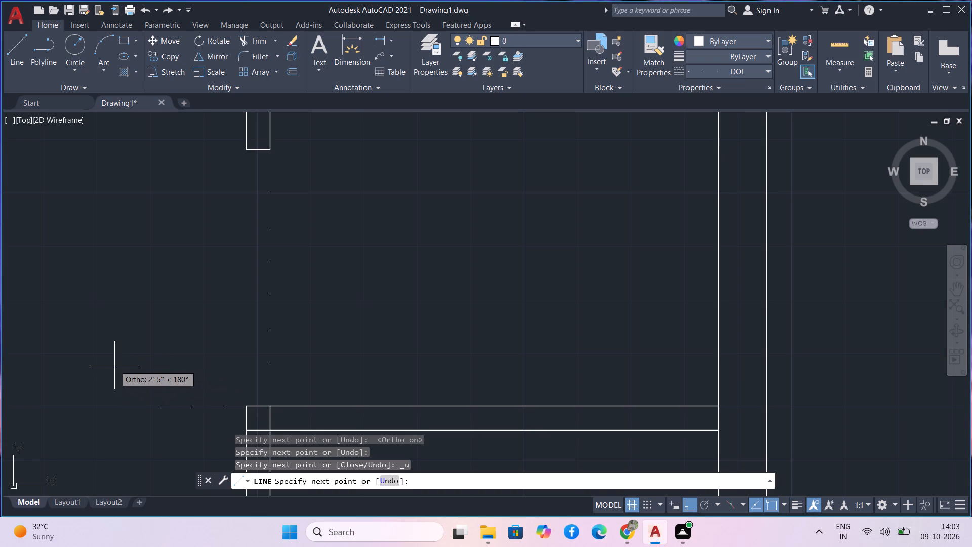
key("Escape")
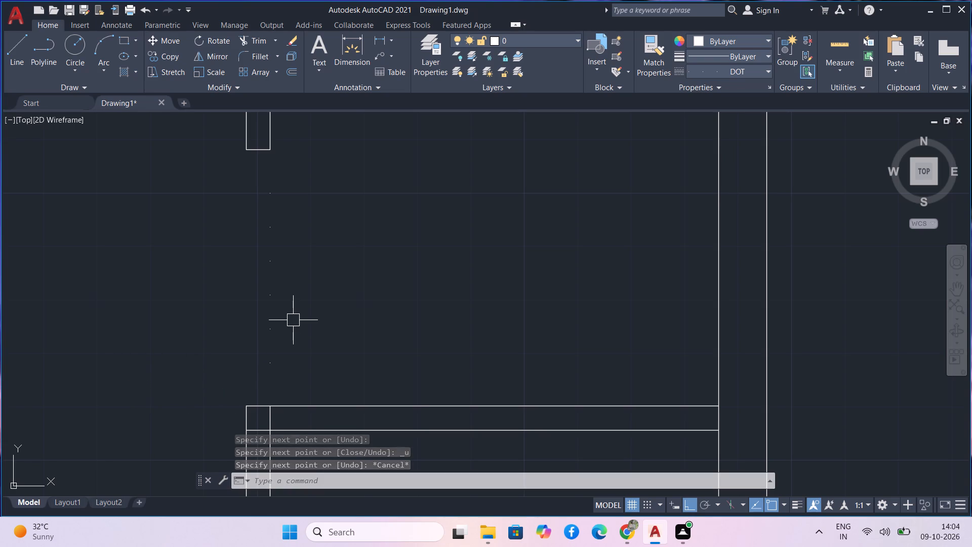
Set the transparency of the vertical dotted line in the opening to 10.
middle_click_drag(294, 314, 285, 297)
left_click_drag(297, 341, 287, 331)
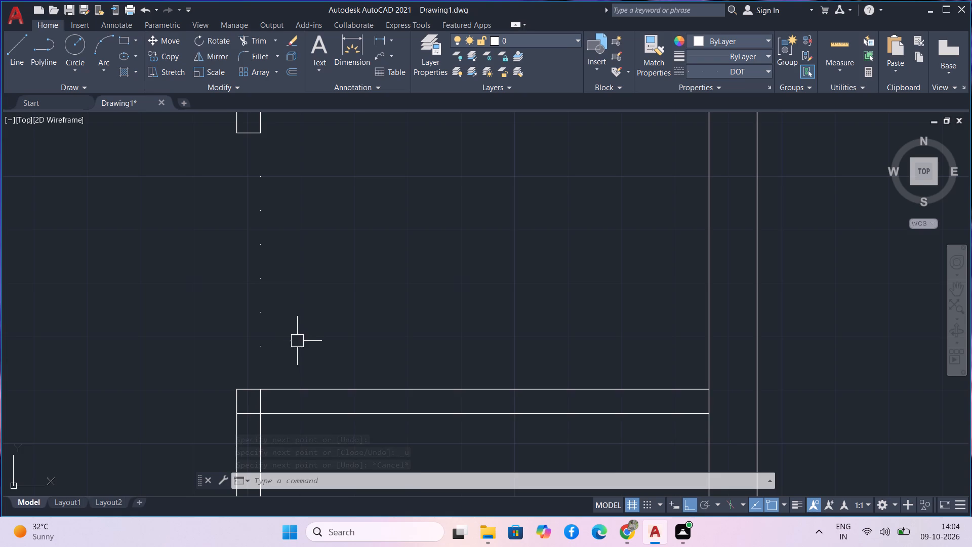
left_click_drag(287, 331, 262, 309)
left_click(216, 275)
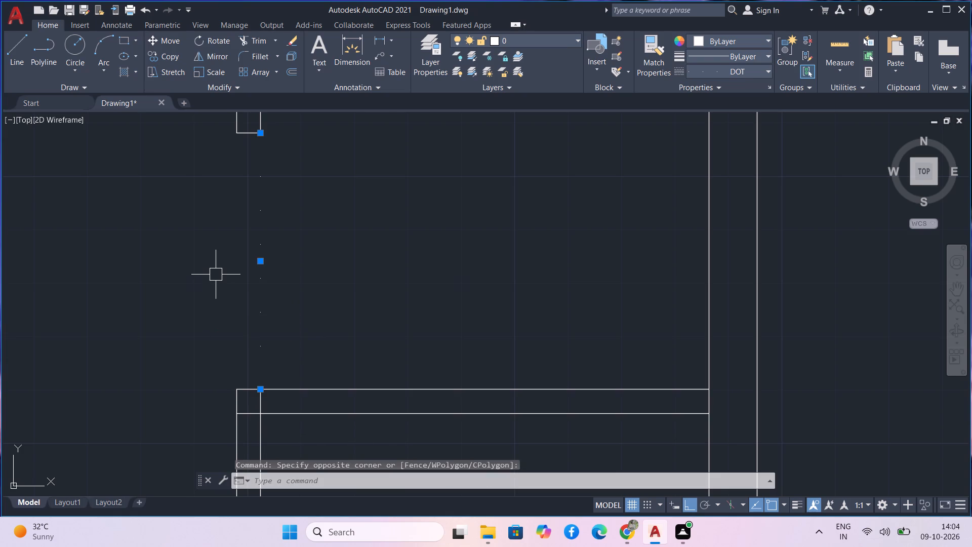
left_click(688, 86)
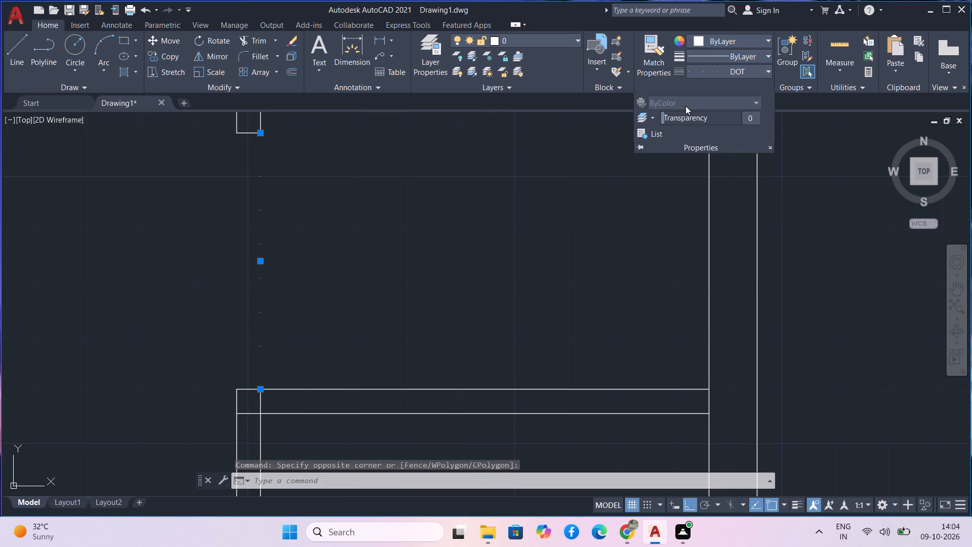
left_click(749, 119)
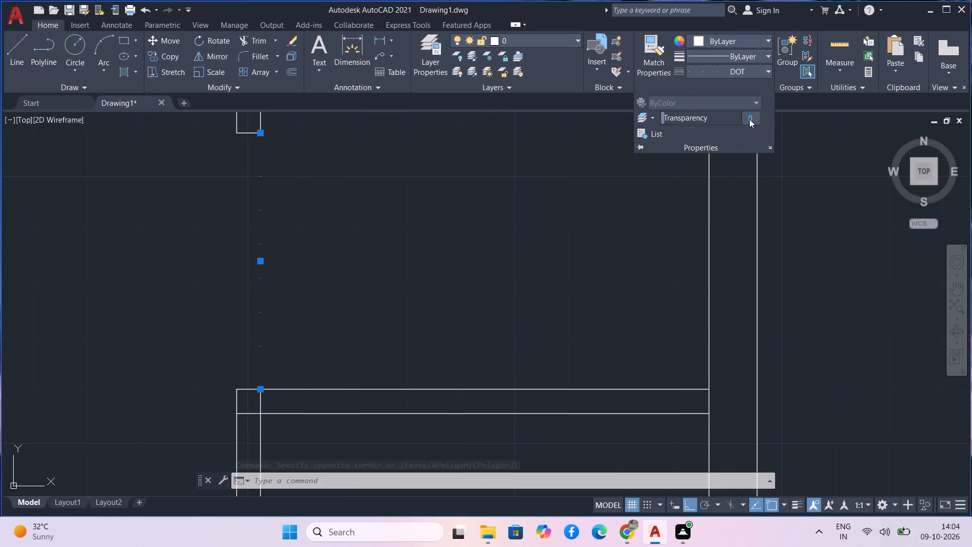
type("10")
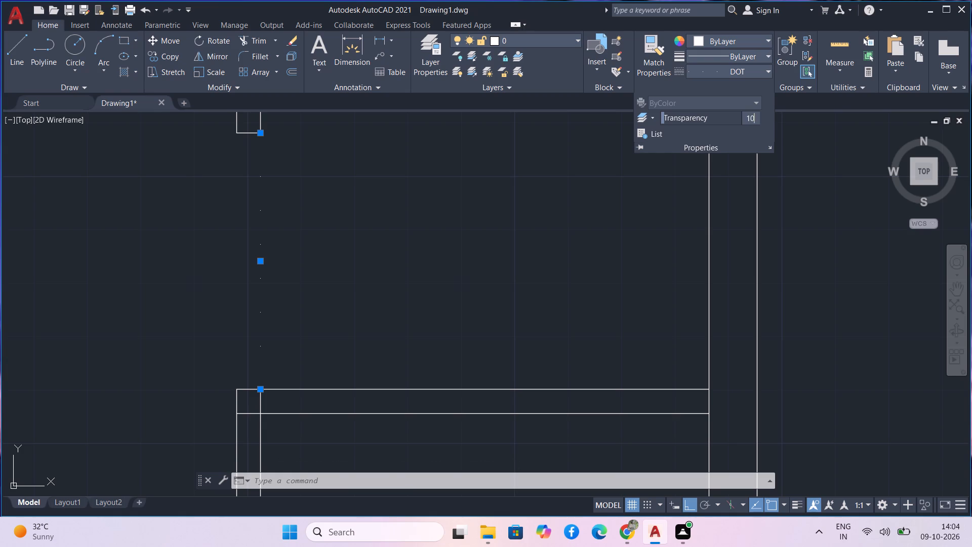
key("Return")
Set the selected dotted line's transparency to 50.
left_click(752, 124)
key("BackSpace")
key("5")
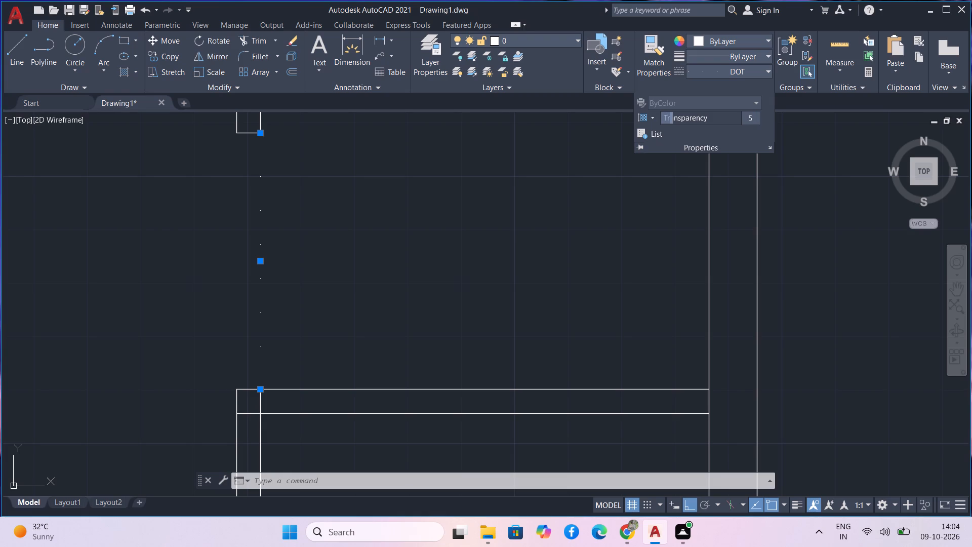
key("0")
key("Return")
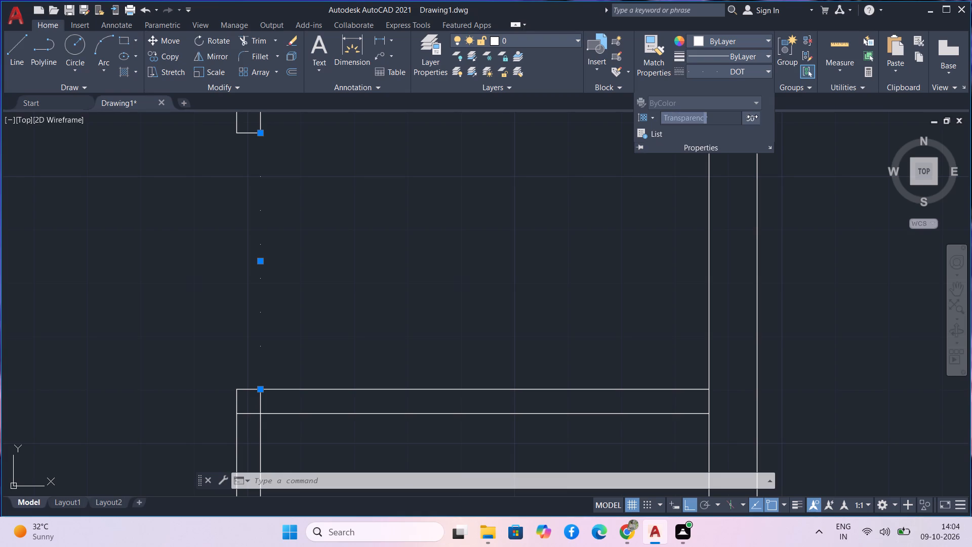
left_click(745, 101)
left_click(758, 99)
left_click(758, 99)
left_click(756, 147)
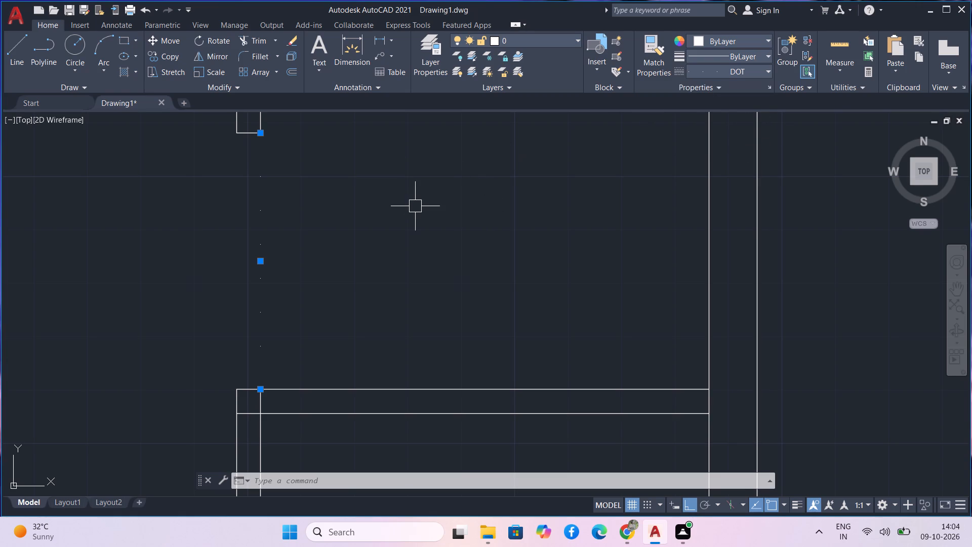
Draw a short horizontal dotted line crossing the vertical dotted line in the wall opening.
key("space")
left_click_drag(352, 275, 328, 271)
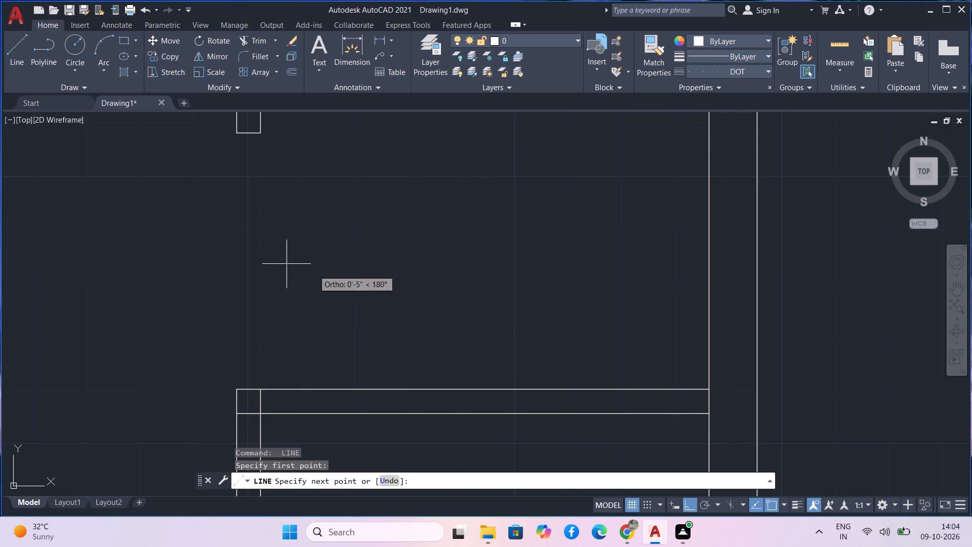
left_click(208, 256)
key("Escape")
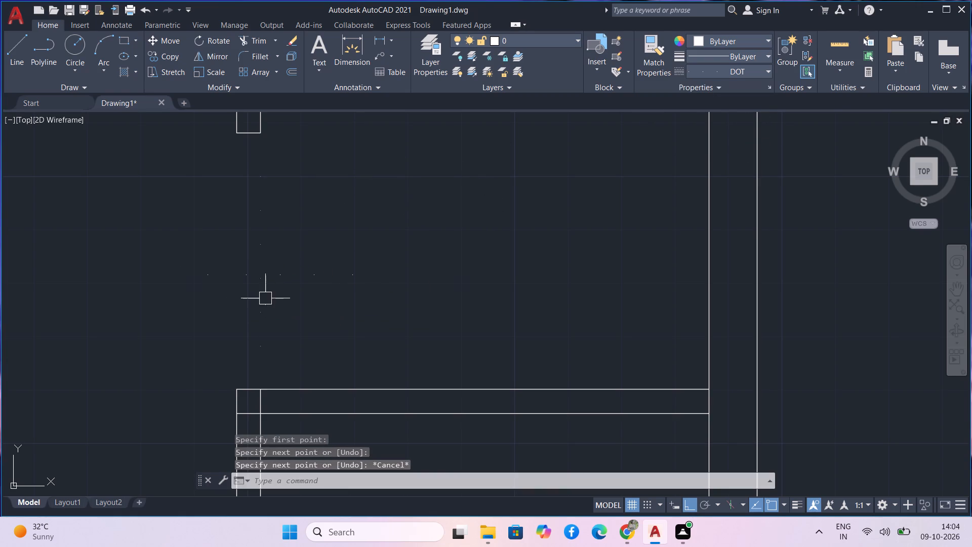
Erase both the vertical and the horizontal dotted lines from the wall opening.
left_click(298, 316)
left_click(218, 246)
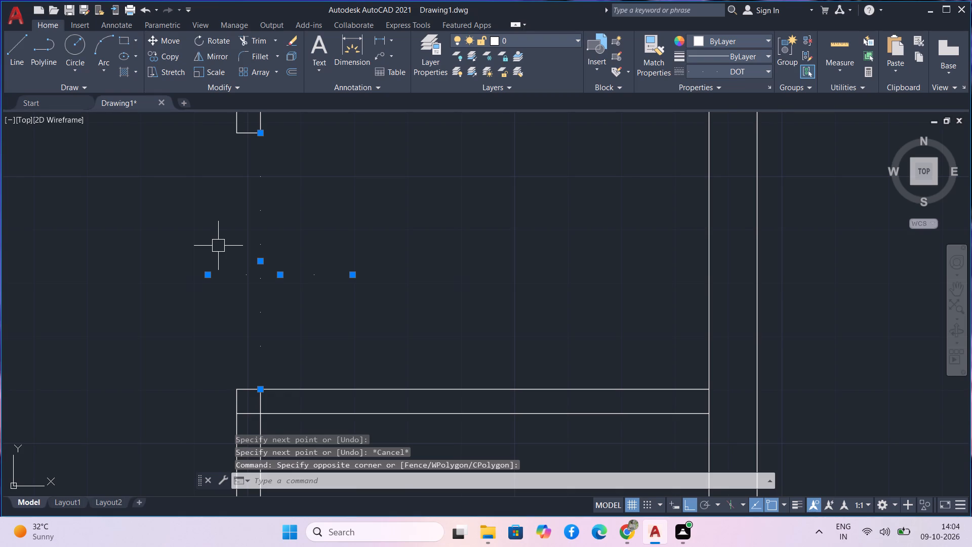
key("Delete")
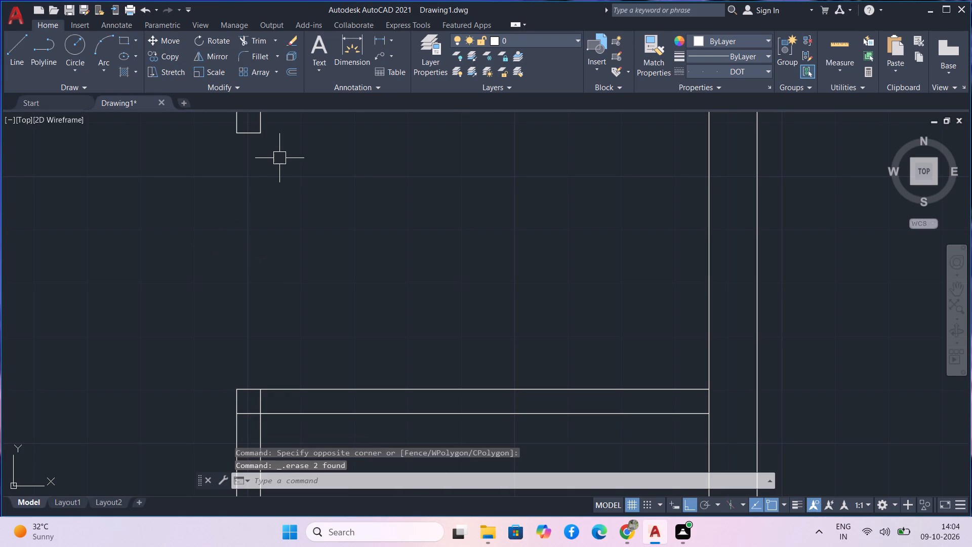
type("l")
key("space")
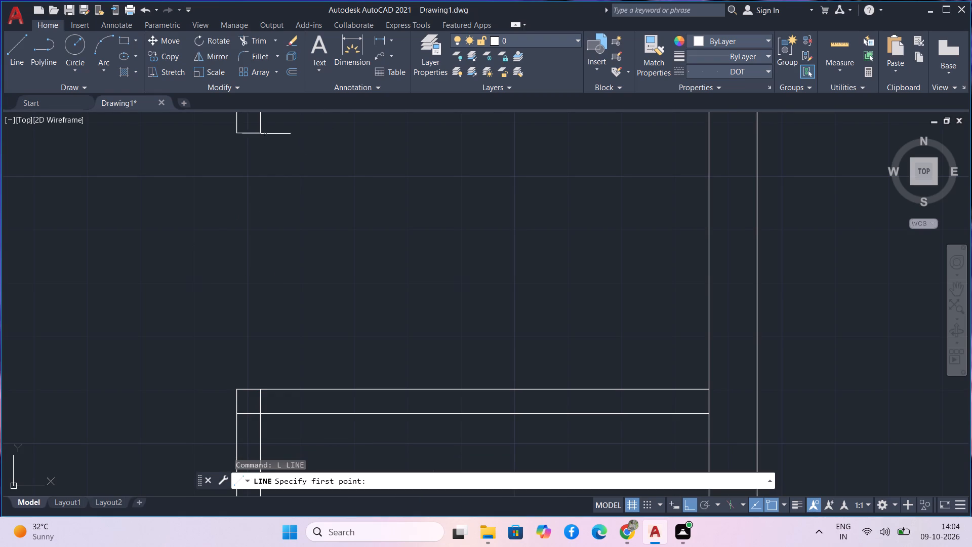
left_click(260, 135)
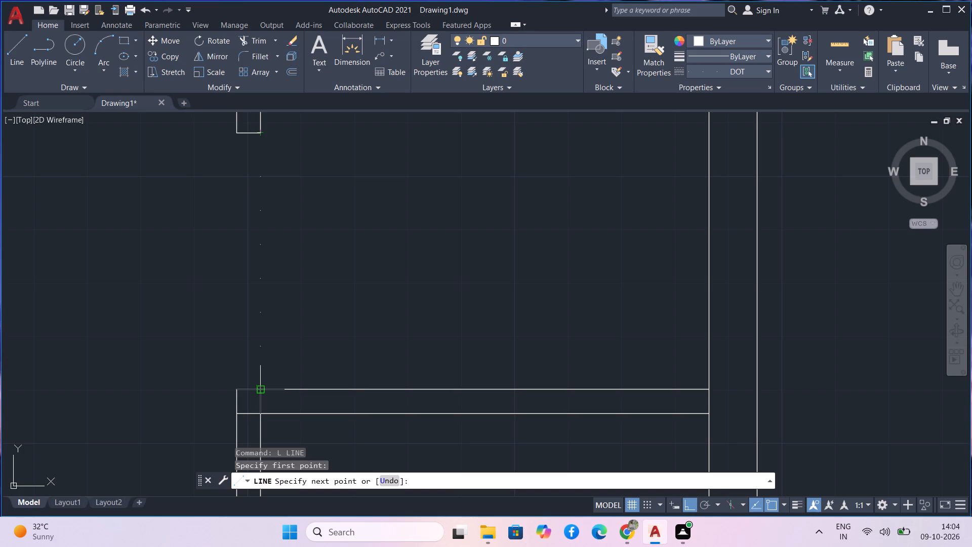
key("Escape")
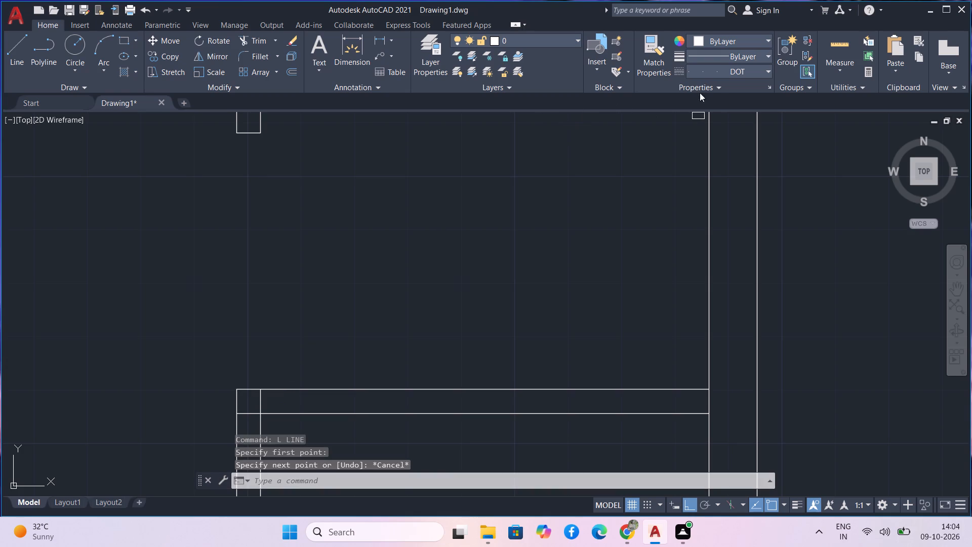
Set the current lineweight to 0.35 mm.
left_click(750, 63)
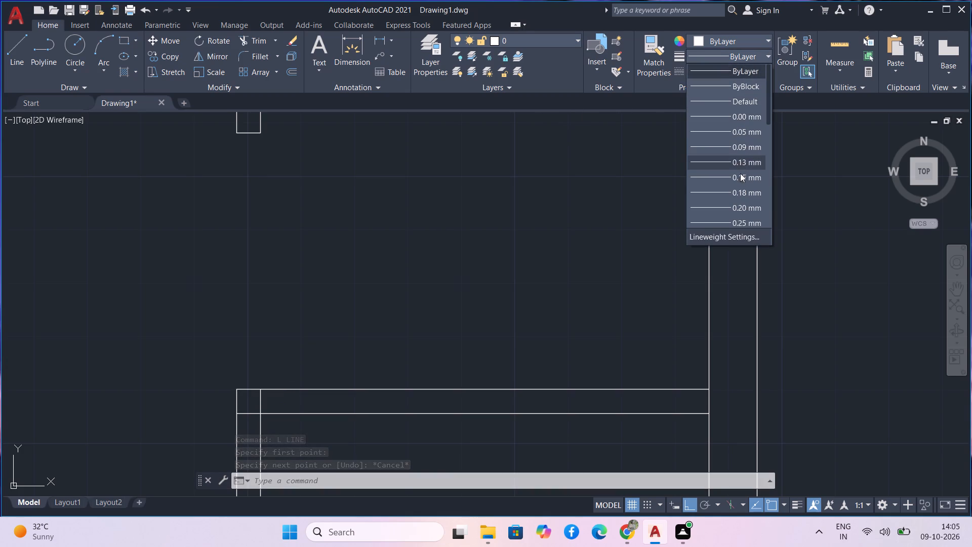
scroll(741, 130, "down", 5)
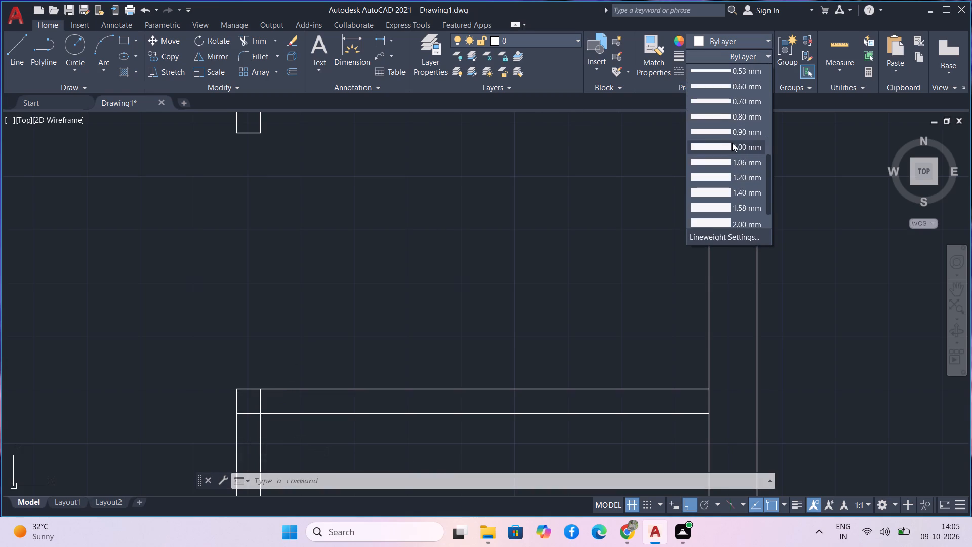
scroll(731, 109, "up", 2)
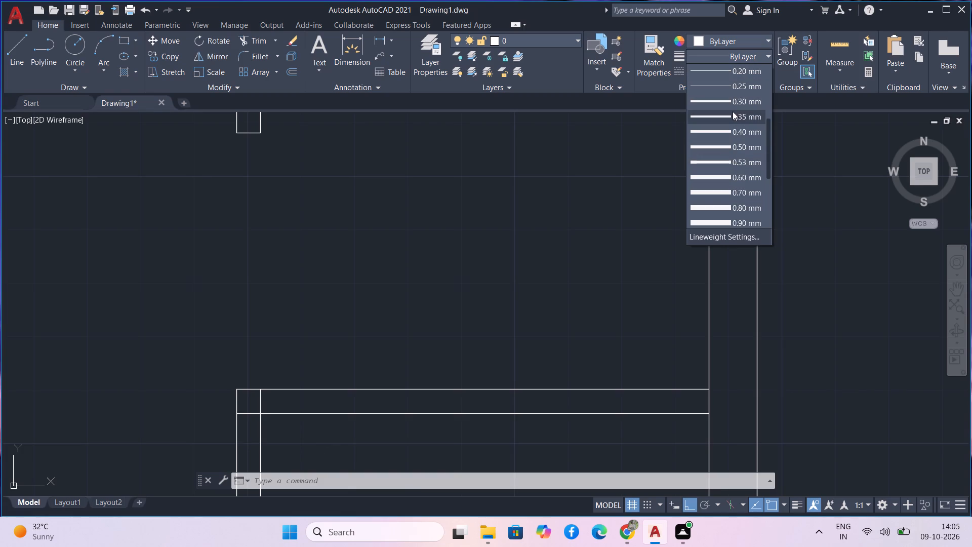
left_click(732, 112)
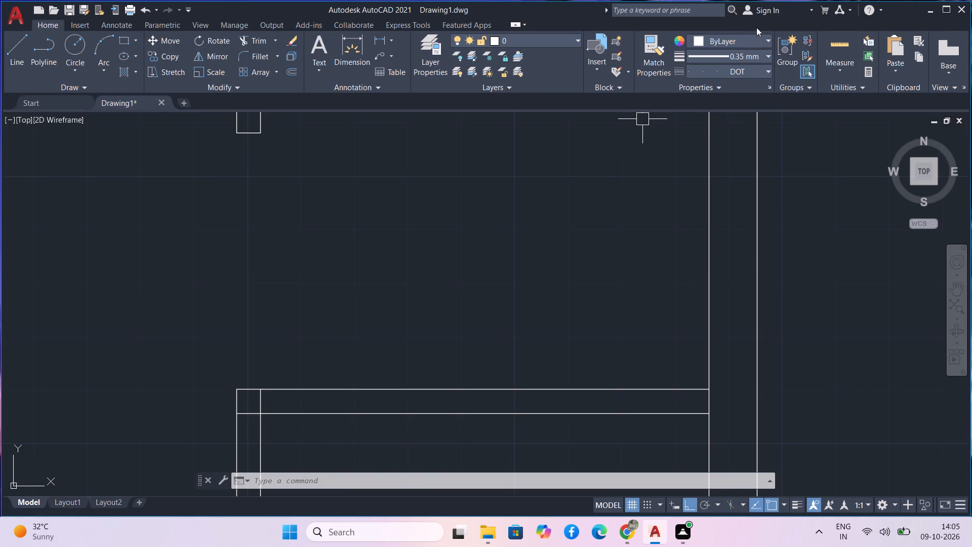
Set the current lineweight back to ByLayer.
left_click(747, 59)
scroll(740, 84, "up", 9)
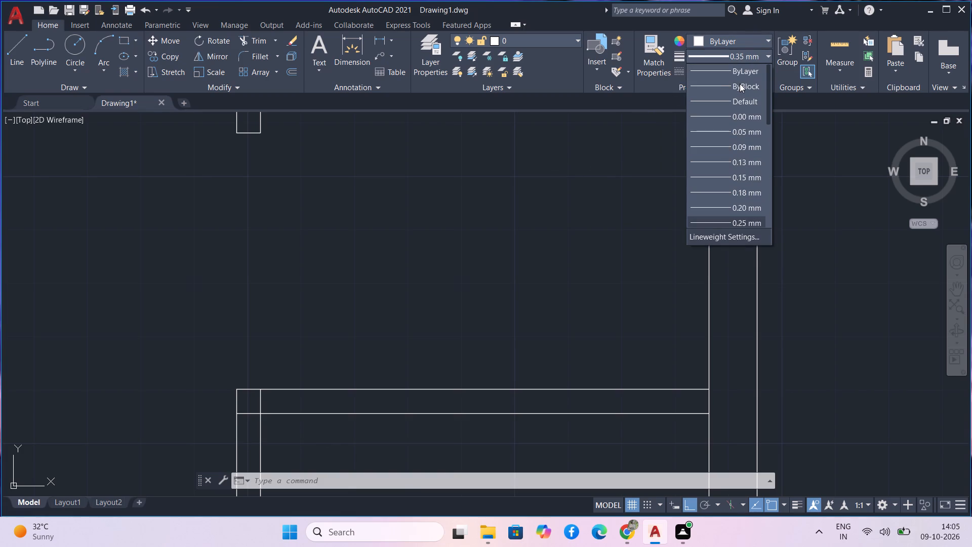
left_click(739, 74)
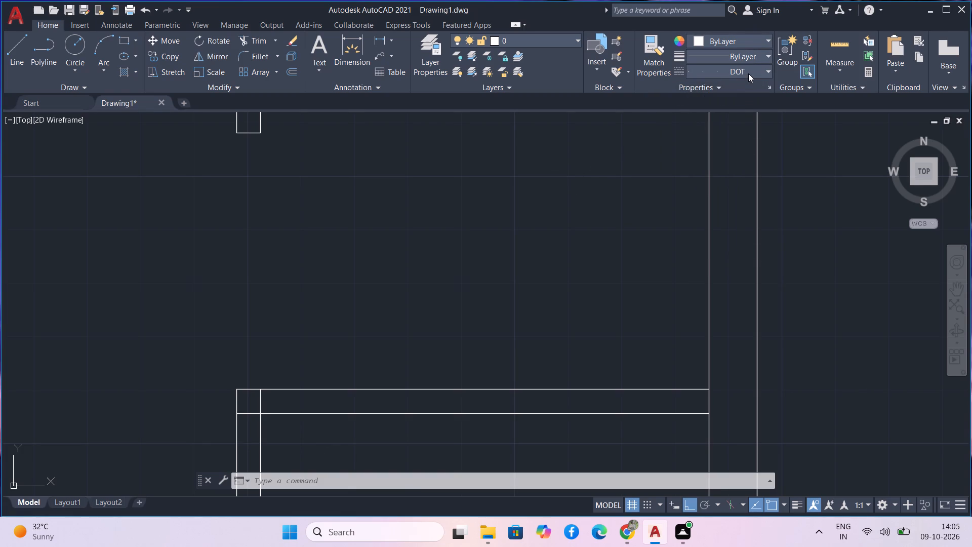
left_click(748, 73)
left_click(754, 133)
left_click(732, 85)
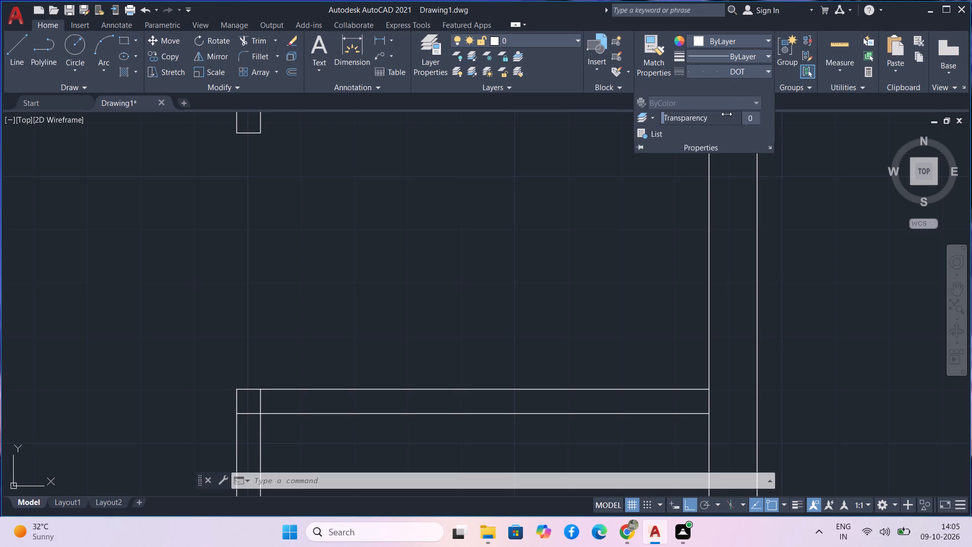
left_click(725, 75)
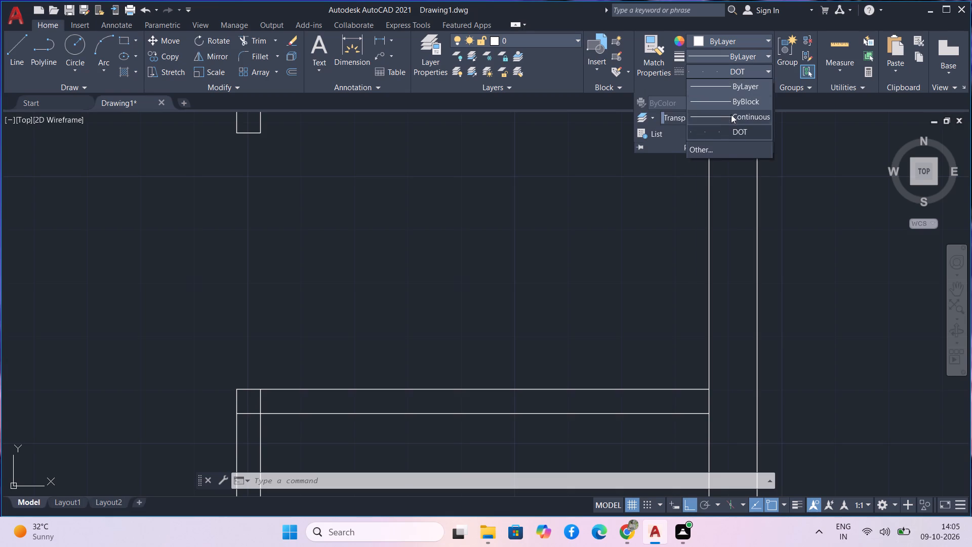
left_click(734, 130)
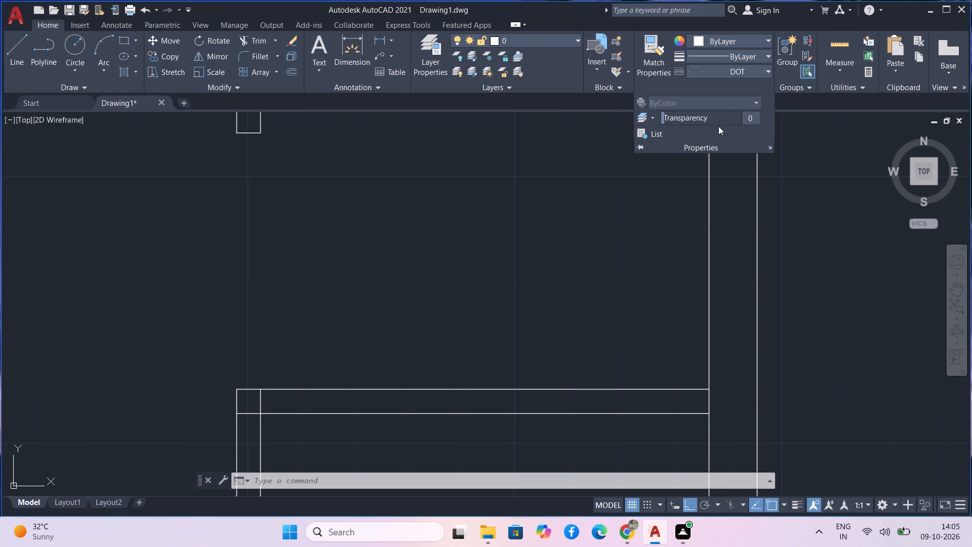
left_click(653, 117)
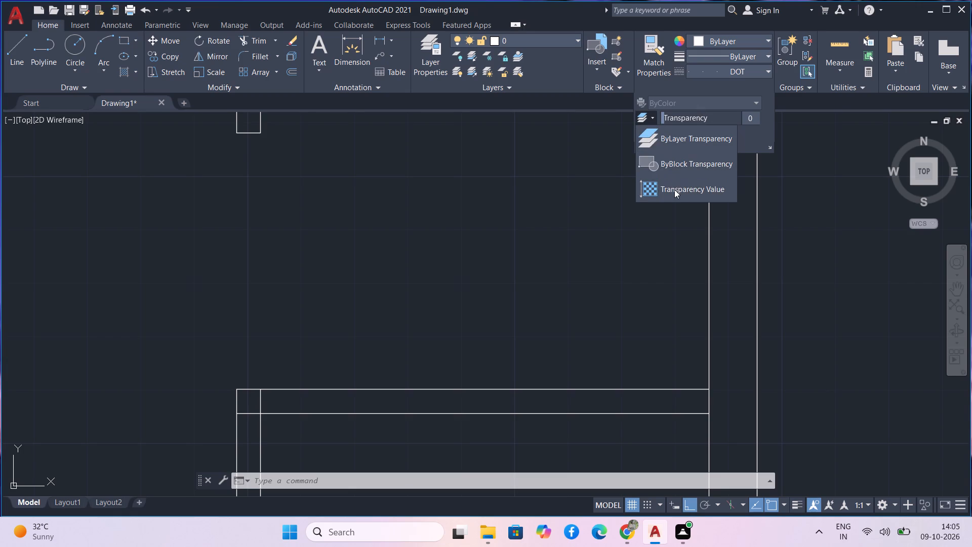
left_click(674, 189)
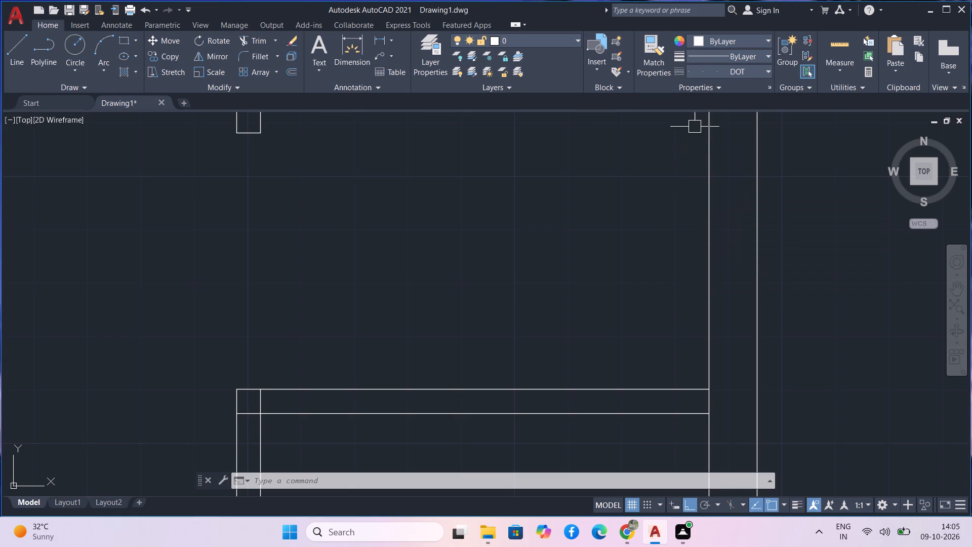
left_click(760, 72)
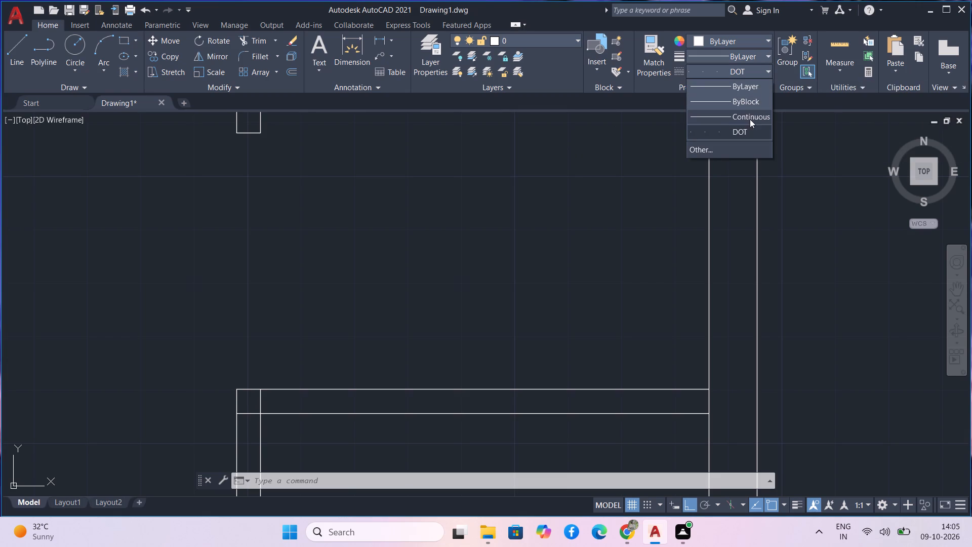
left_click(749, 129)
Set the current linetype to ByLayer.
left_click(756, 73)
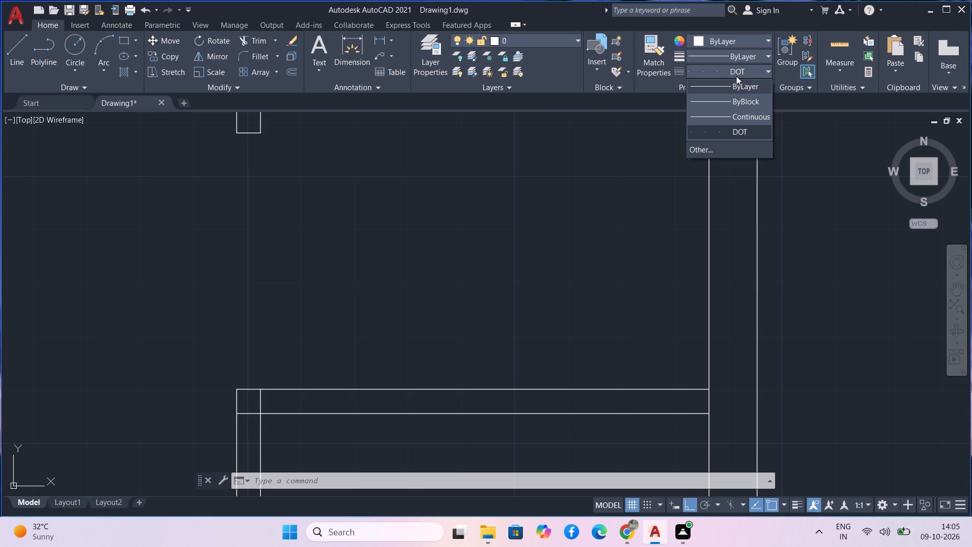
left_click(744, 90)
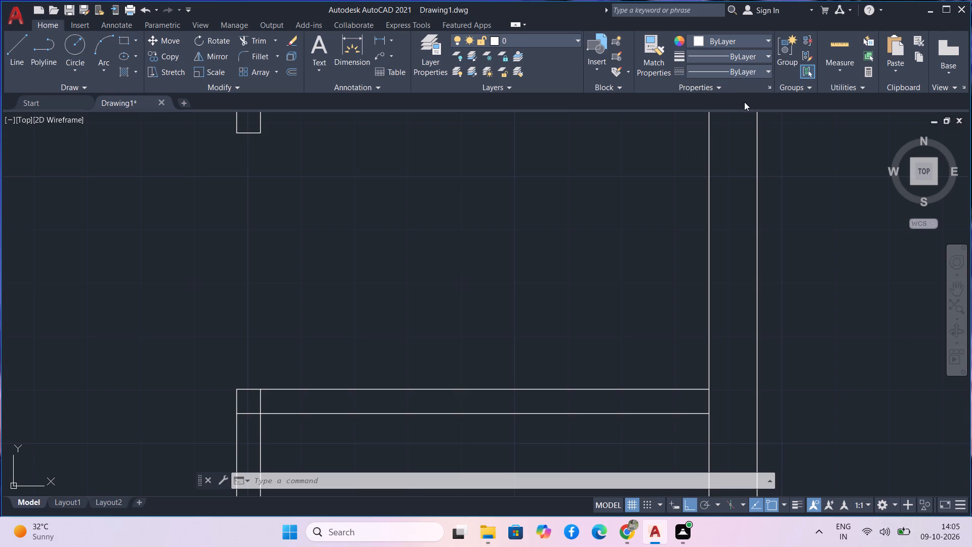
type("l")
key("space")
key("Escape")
Load the HIDDEN linetype from acadiso.lin with the Linetype Manager.
left_click(461, 477)
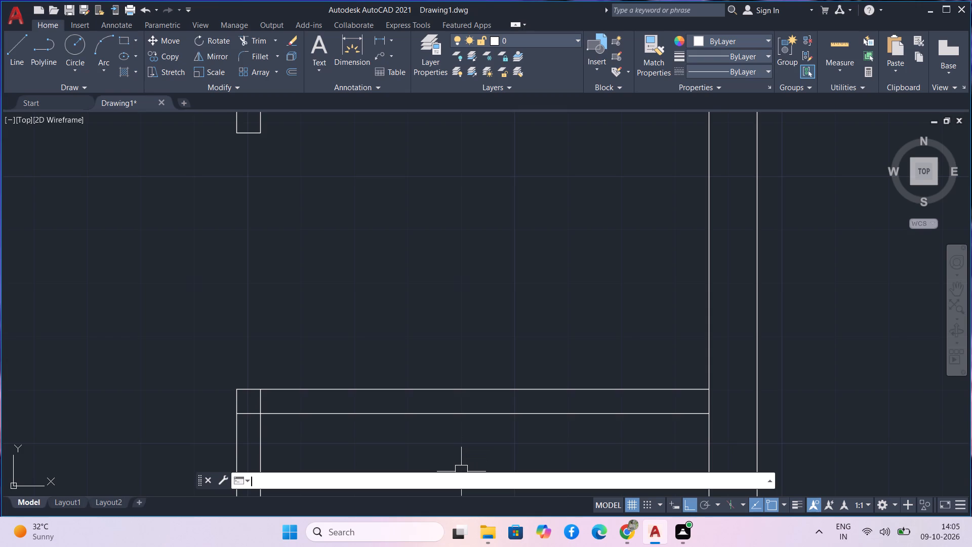
type("line")
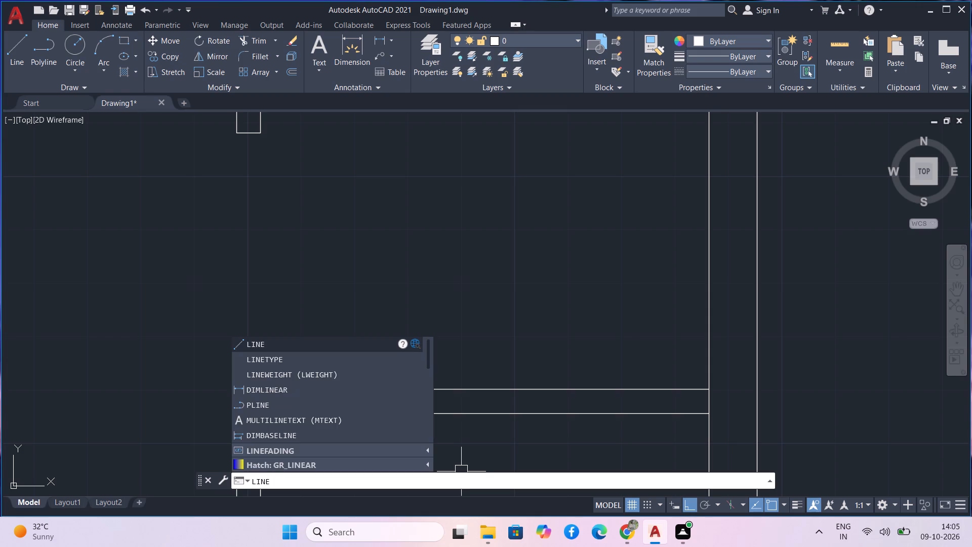
type("ty")
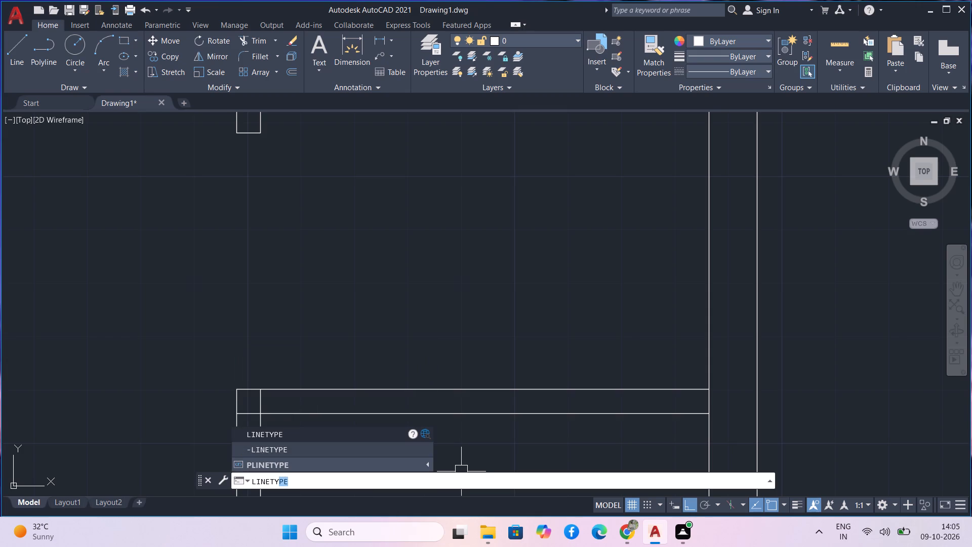
key("Return")
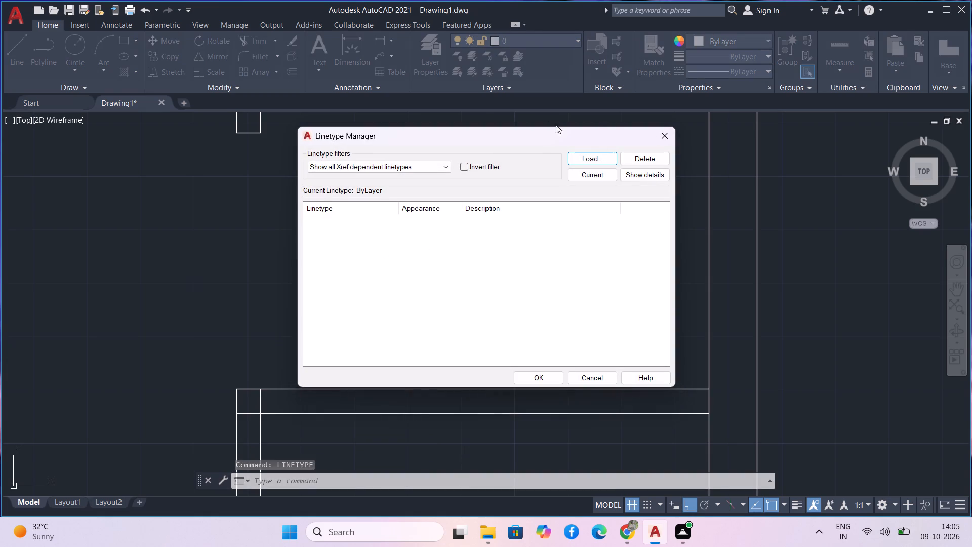
left_click(435, 168)
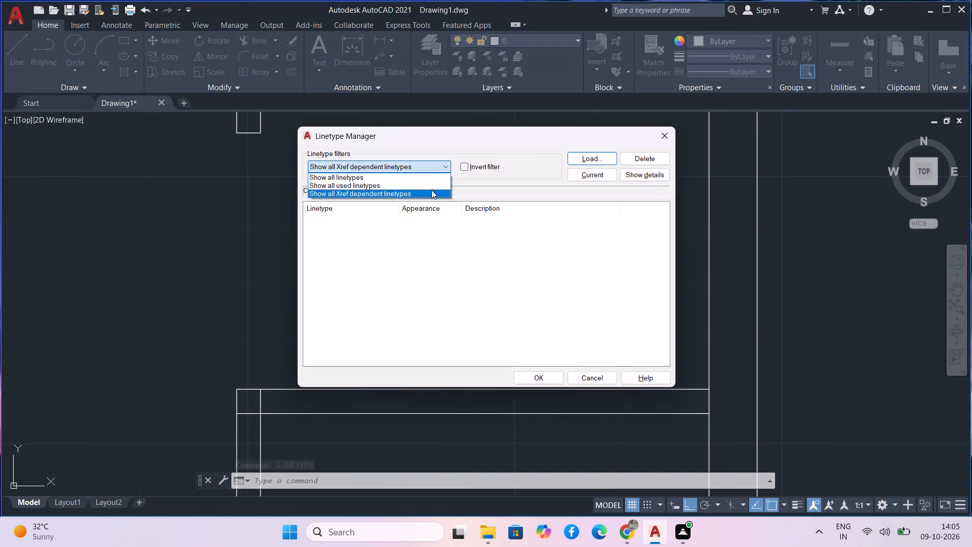
left_click(429, 182)
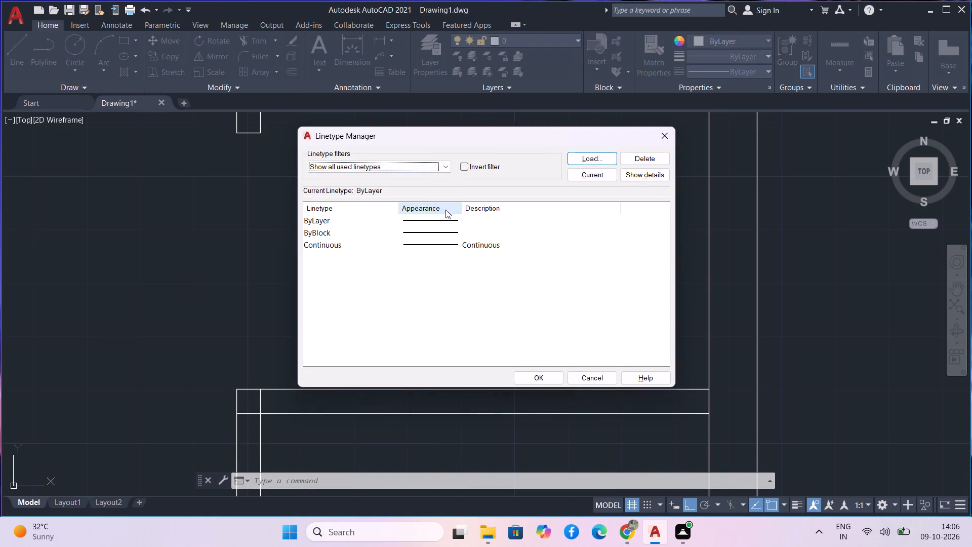
left_click(406, 165)
left_click(409, 196)
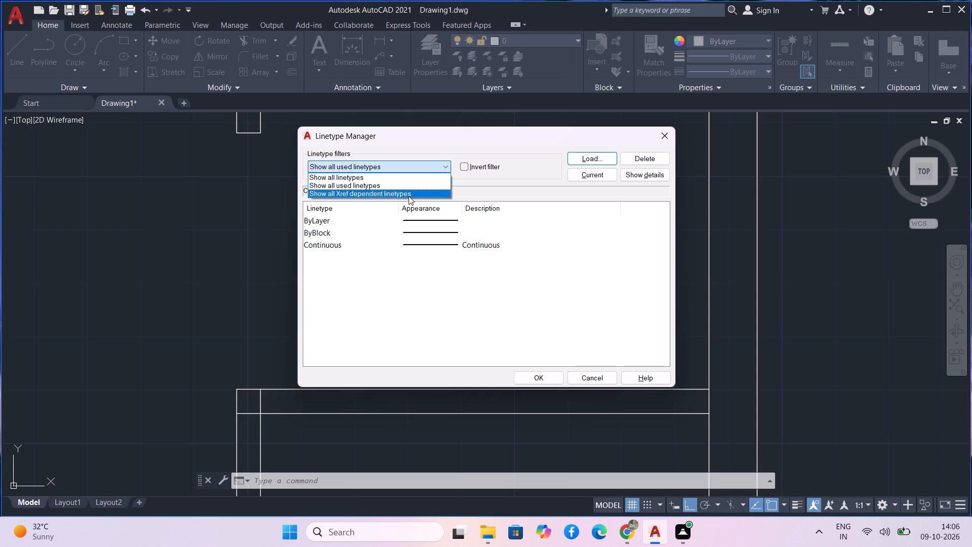
left_click(602, 158)
scroll(454, 257, "down", 1)
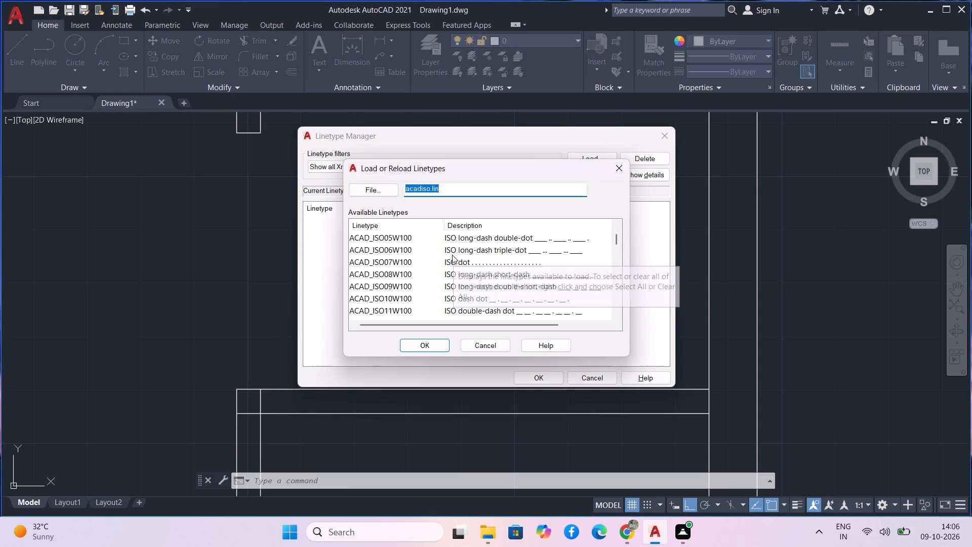
scroll(459, 251, "down", 1)
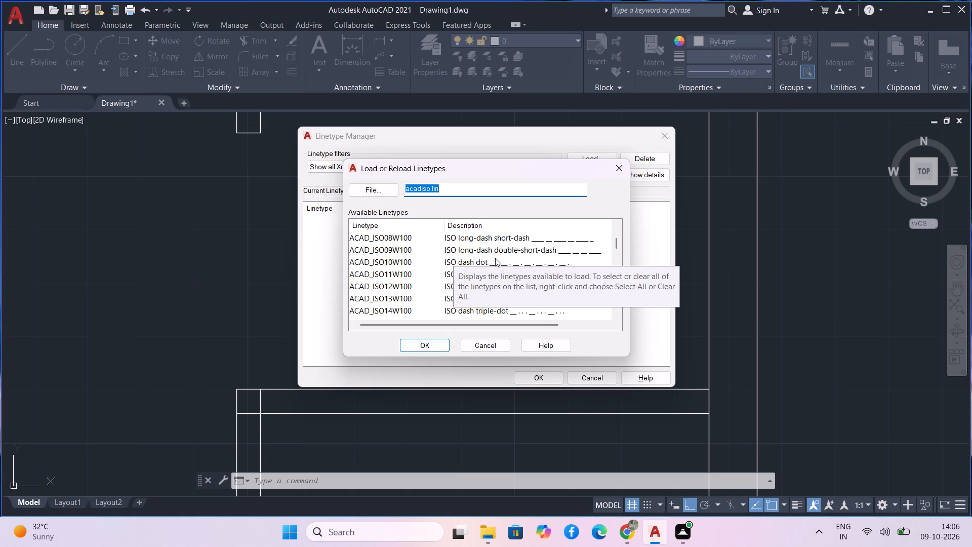
scroll(475, 271, "down", 1)
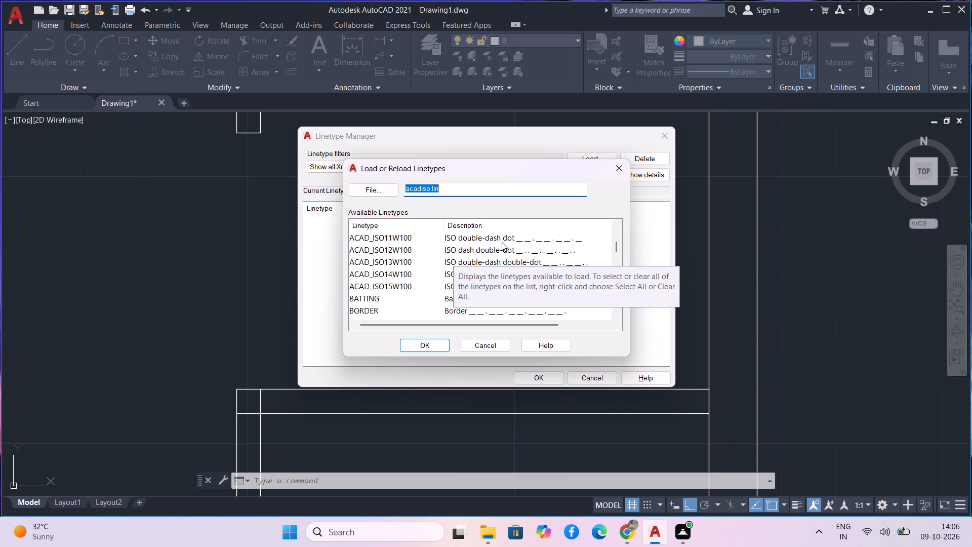
scroll(502, 242, "down", 7)
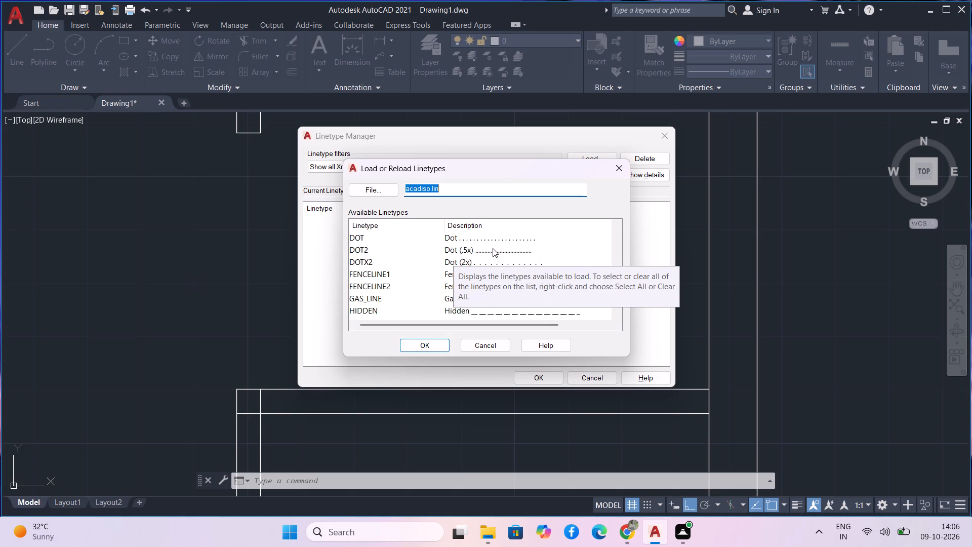
scroll(493, 248, "down", 2)
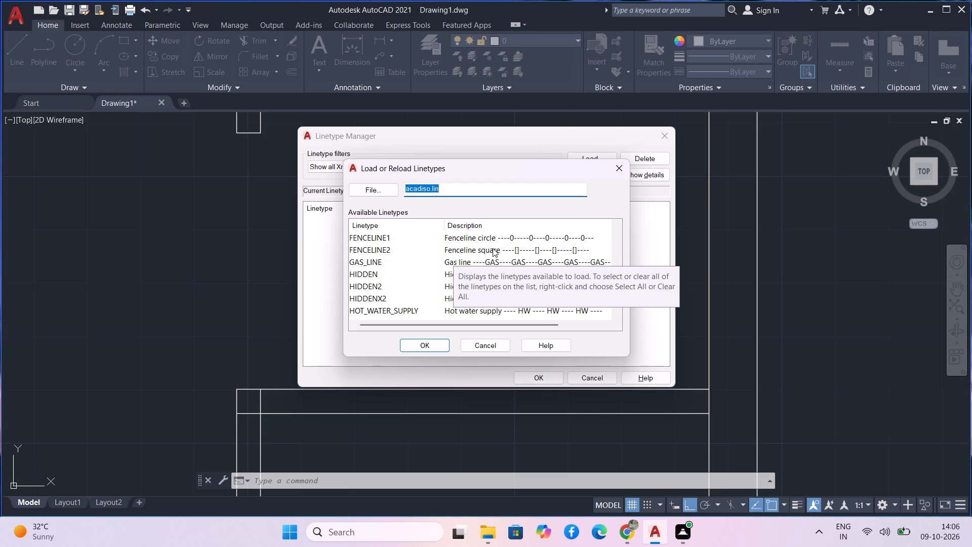
left_click(490, 240)
left_click(490, 240)
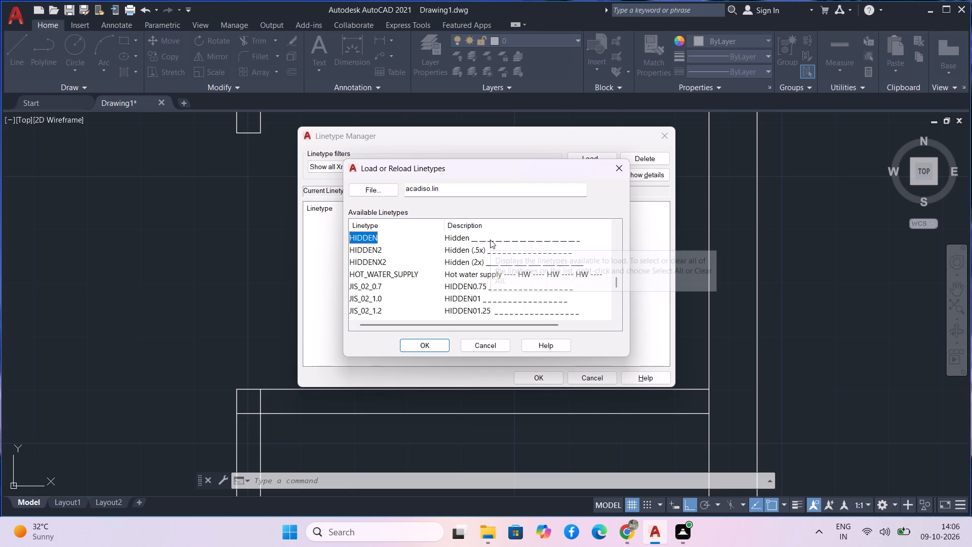
left_click(424, 345)
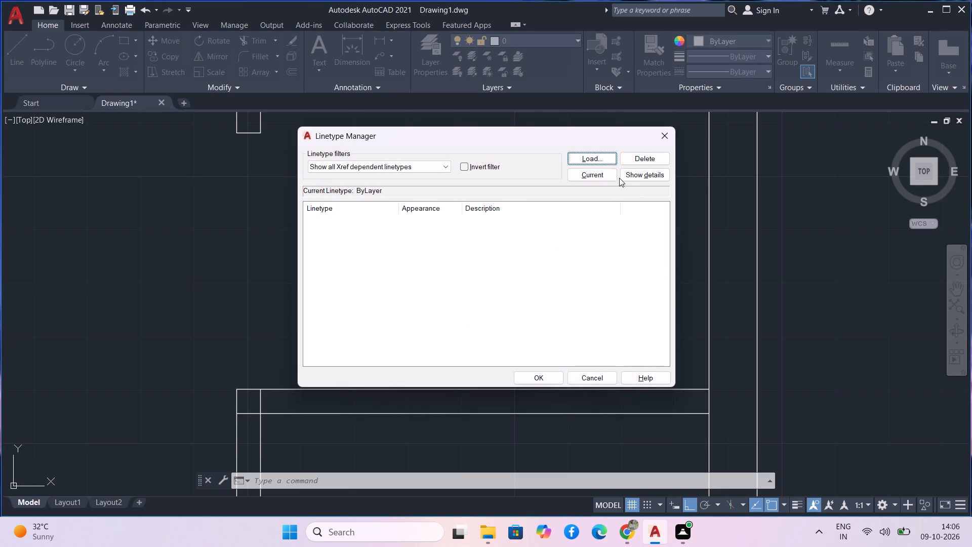
left_click(537, 378)
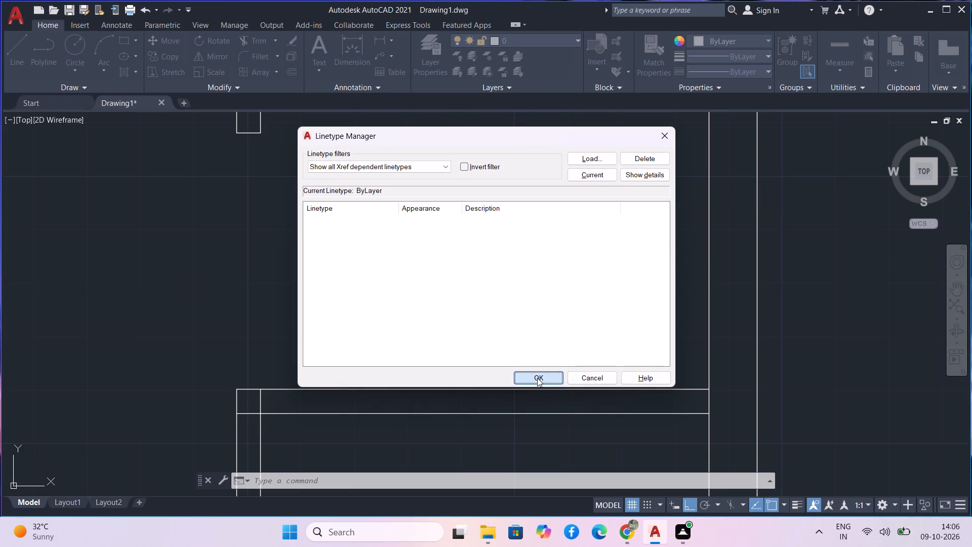
Make HIDDEN the current linetype.
left_click(747, 72)
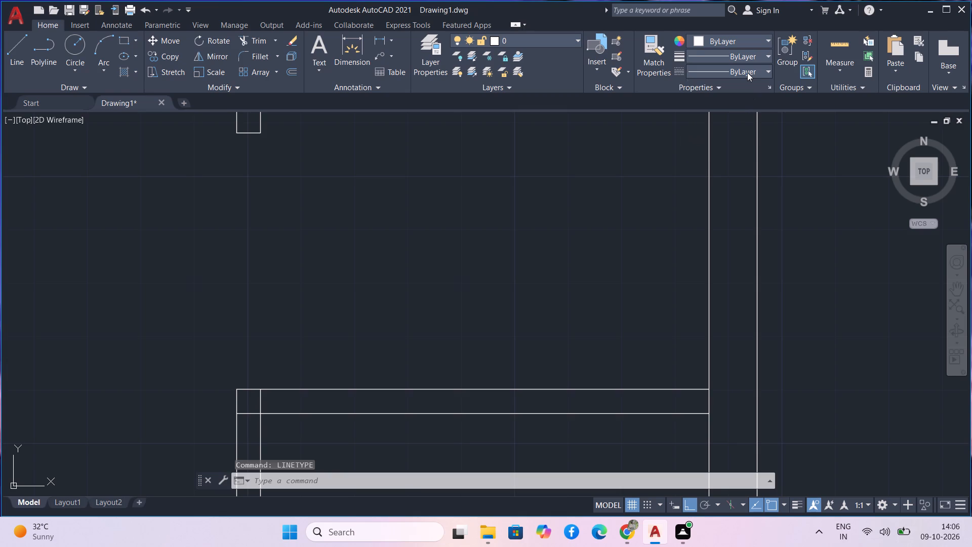
left_click(727, 153)
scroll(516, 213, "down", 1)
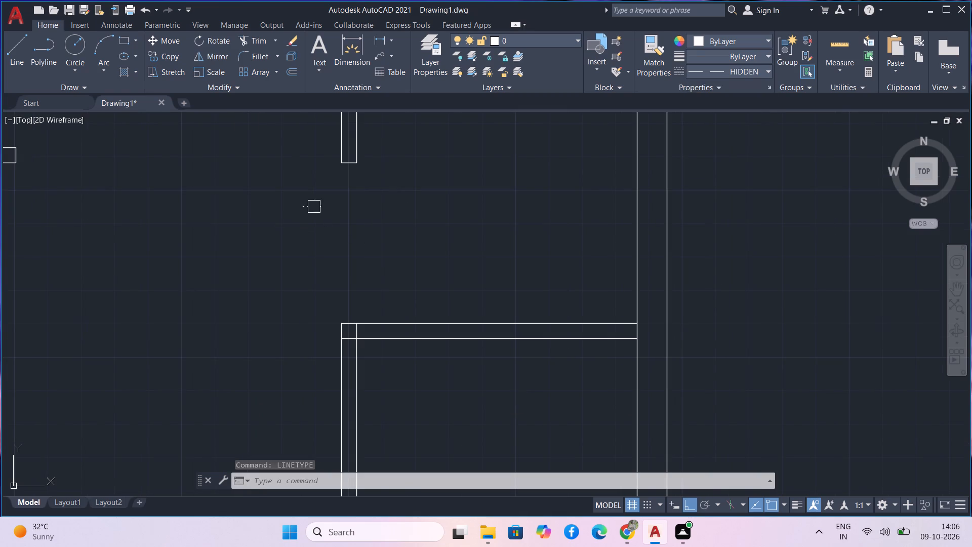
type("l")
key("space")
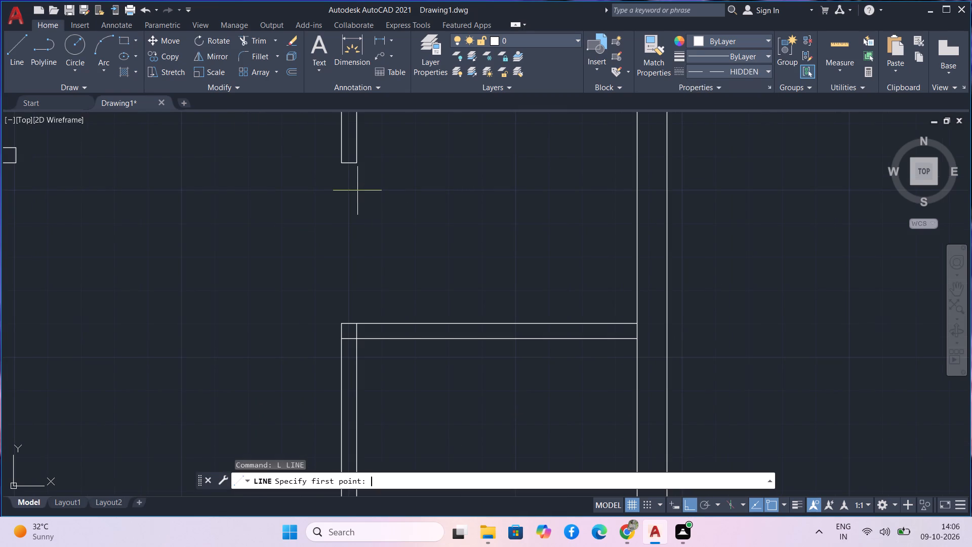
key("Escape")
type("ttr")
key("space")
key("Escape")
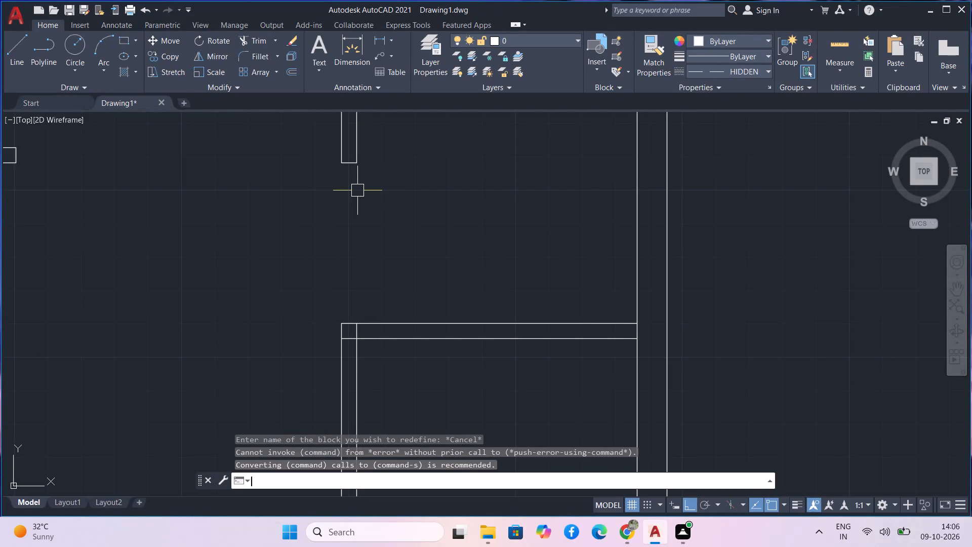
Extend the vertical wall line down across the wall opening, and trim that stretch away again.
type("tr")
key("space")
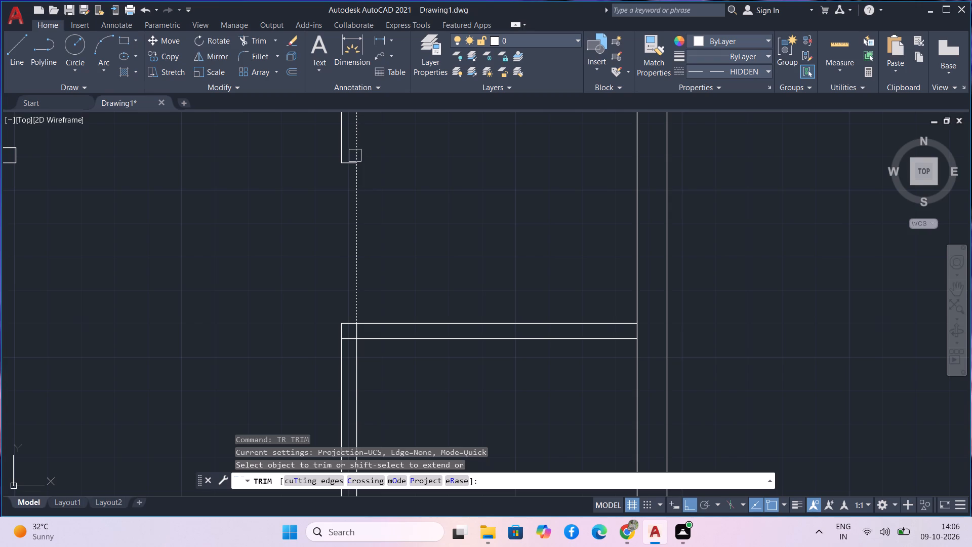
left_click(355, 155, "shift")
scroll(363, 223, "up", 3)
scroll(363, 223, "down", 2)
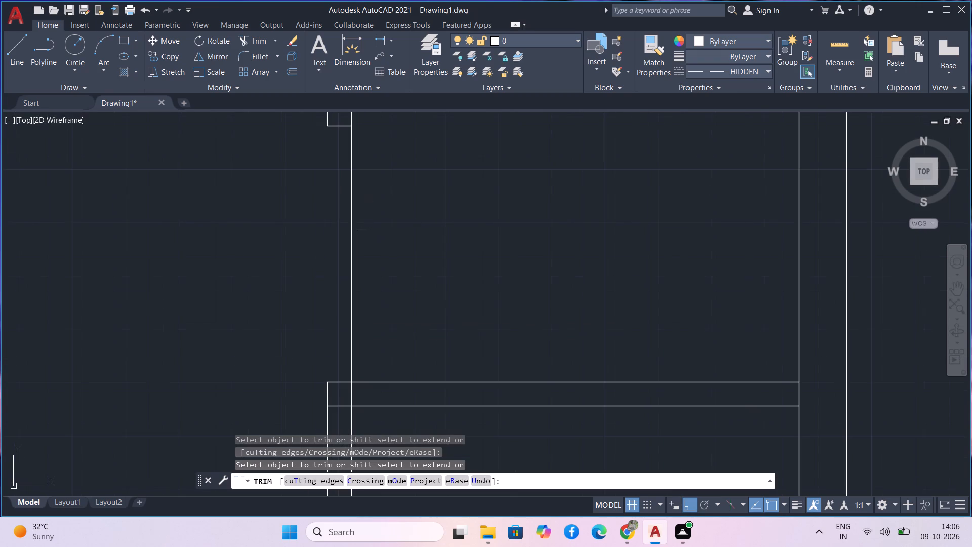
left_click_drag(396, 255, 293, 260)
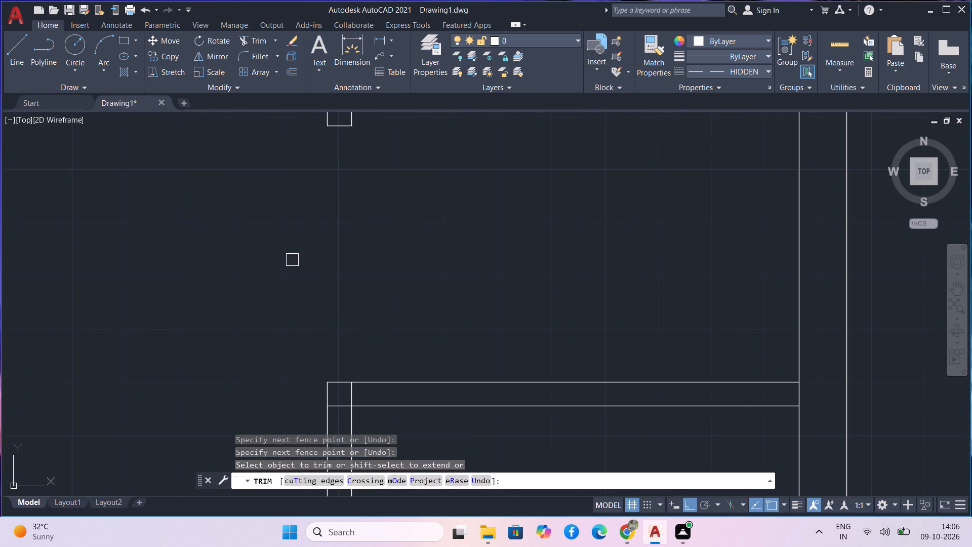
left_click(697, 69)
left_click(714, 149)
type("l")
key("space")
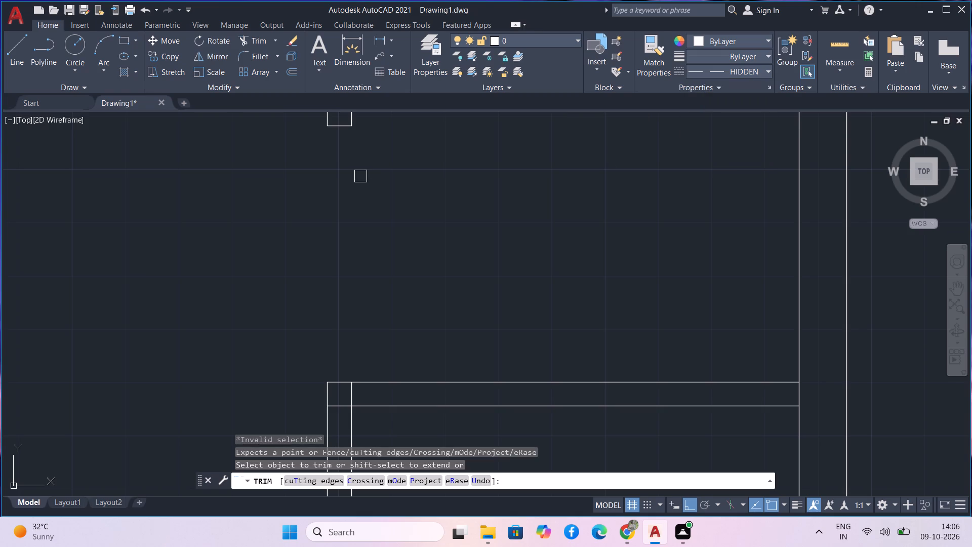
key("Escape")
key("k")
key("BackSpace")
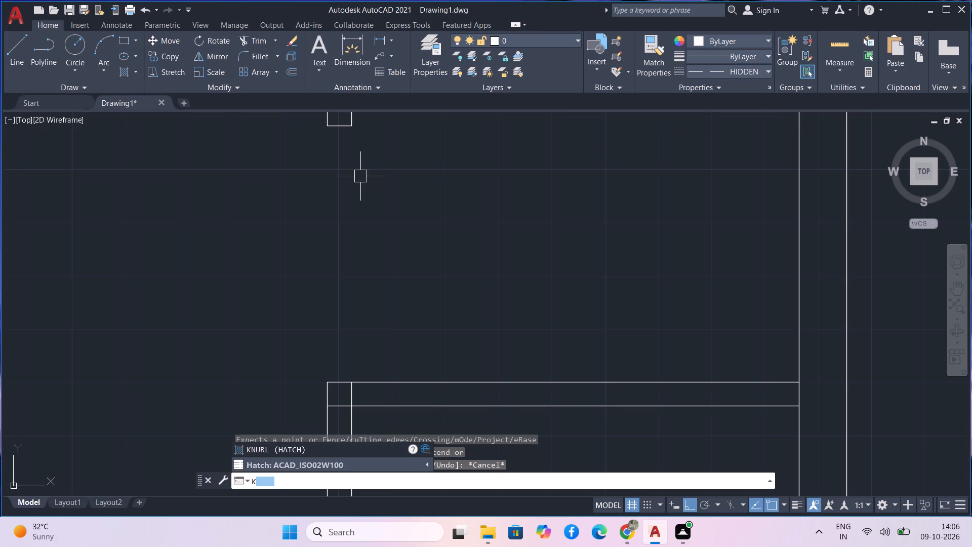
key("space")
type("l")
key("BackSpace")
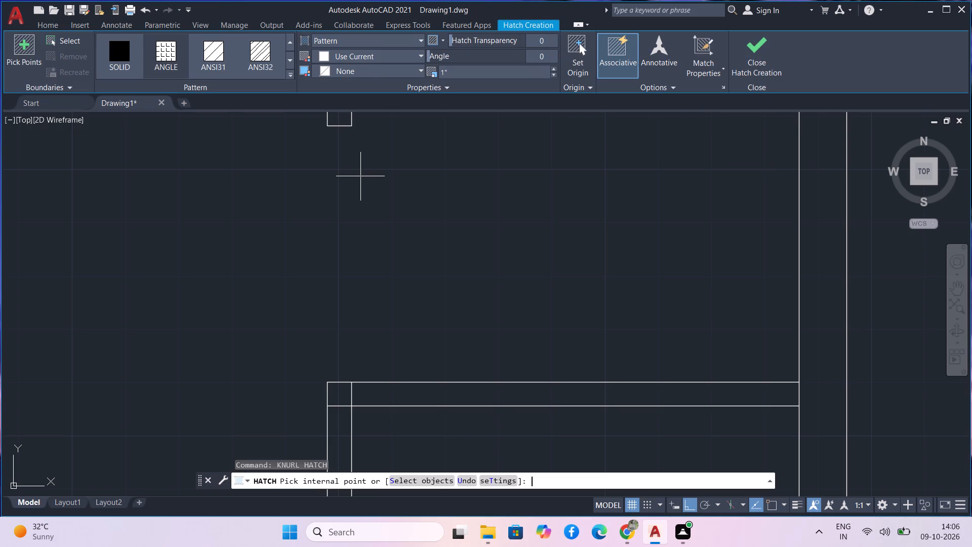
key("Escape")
Draw a vertical HIDDEN line along the east face of the wall opening, from the upper wall end's corner to the cross wall below.
type("l")
key("space")
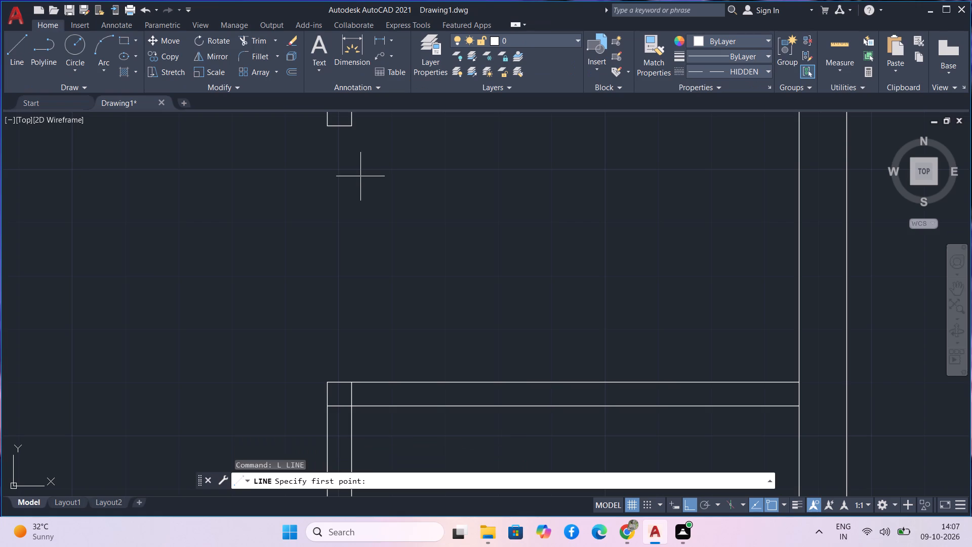
left_click(352, 124)
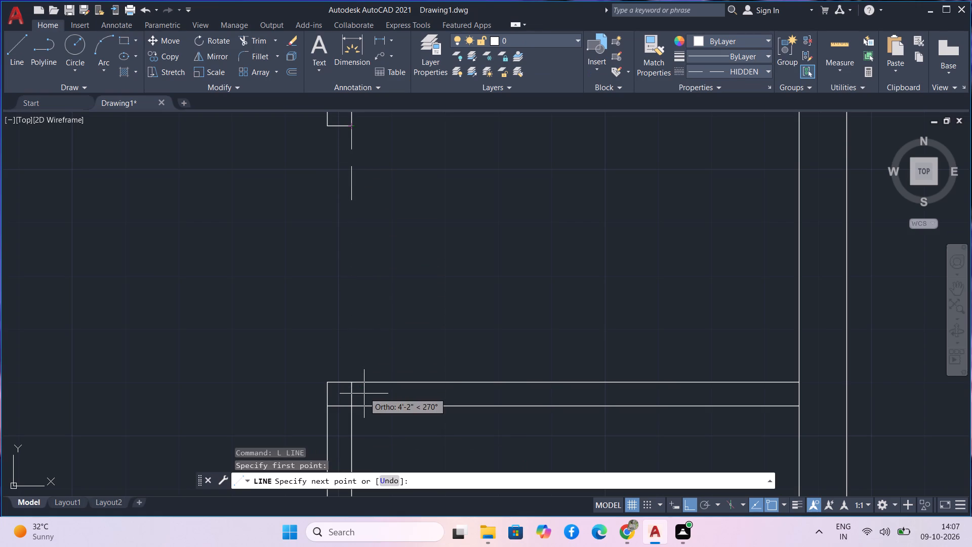
scroll(350, 384, "up", 3)
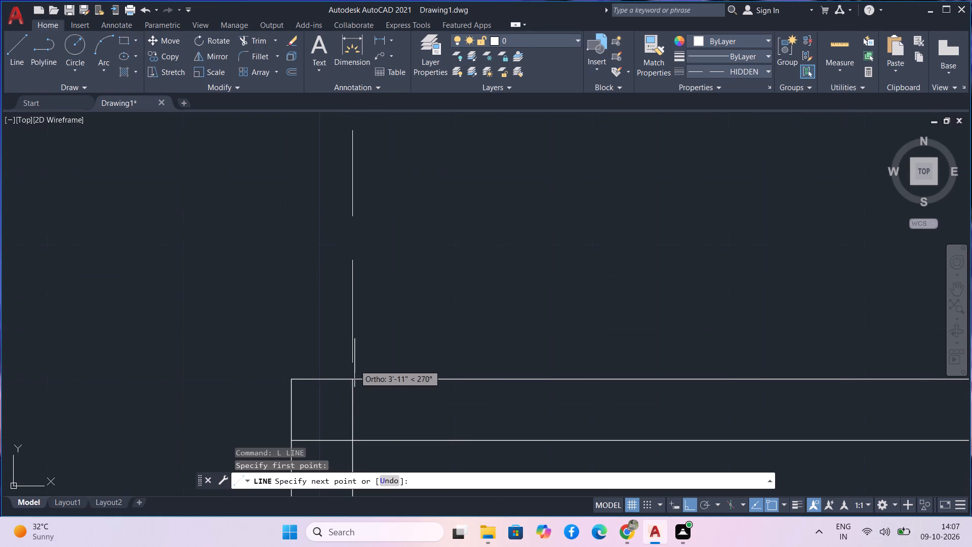
left_click(353, 382)
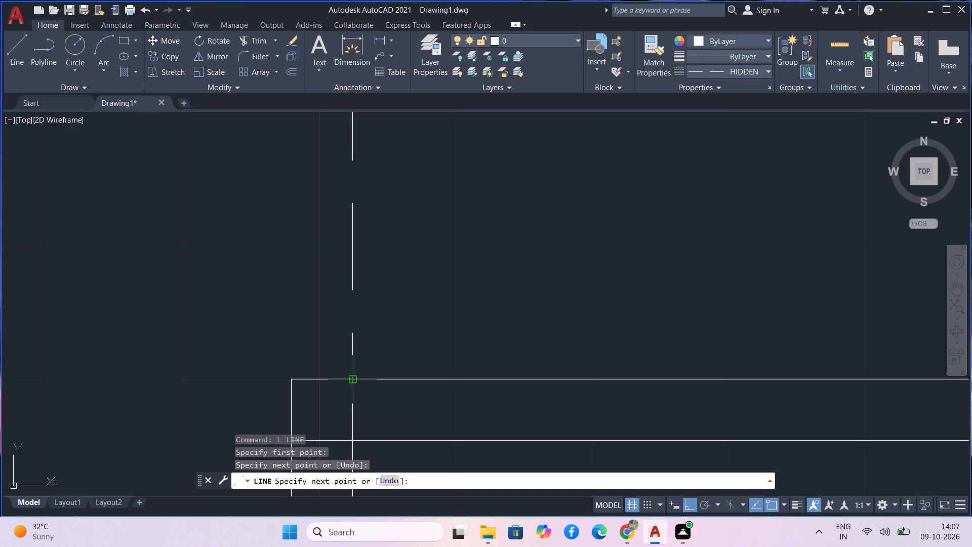
scroll(396, 287, "down", 3)
key("Escape")
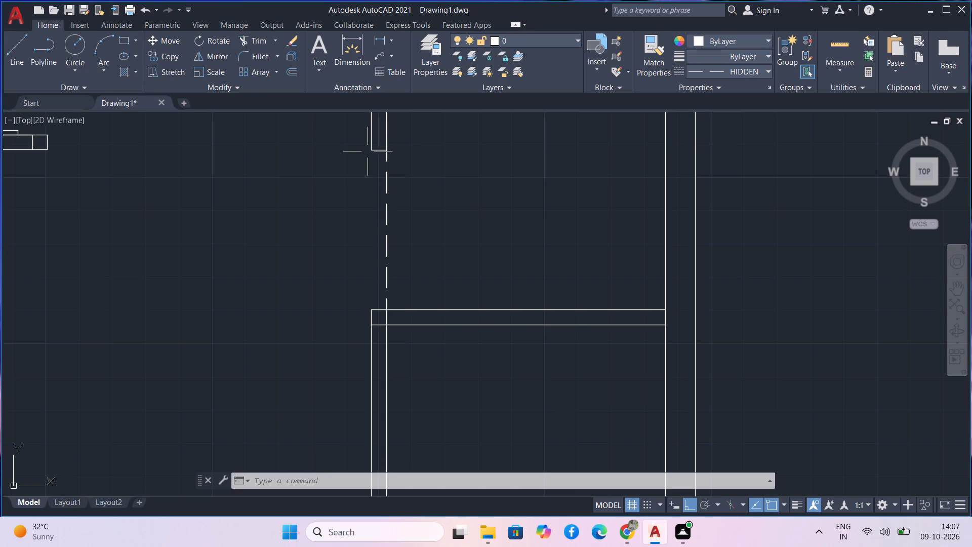
Draw a second vertical HIDDEN line along the opening's west face, from the upper wall end's corner to the cross wall's corner.
scroll(368, 143, "up", 5)
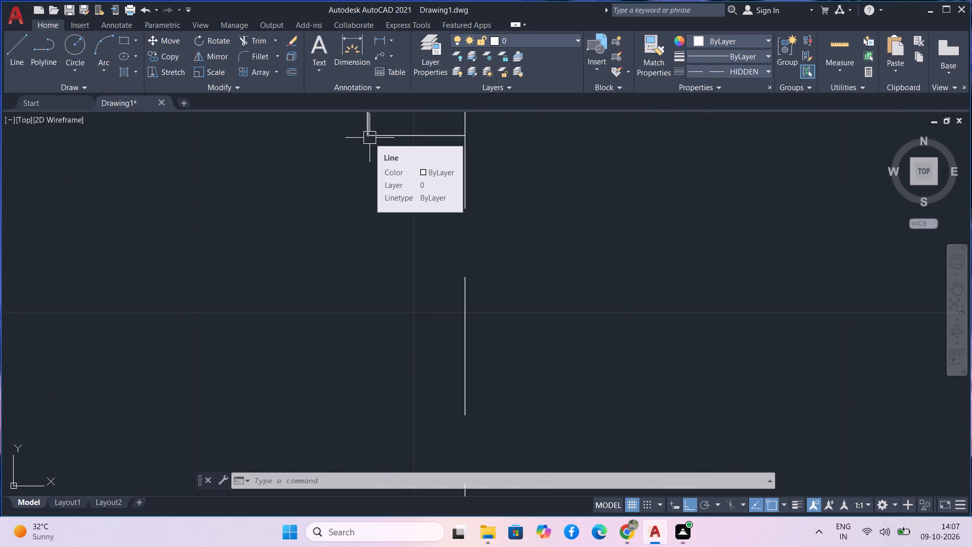
type("l")
key("space")
scroll(370, 138, "up", 3)
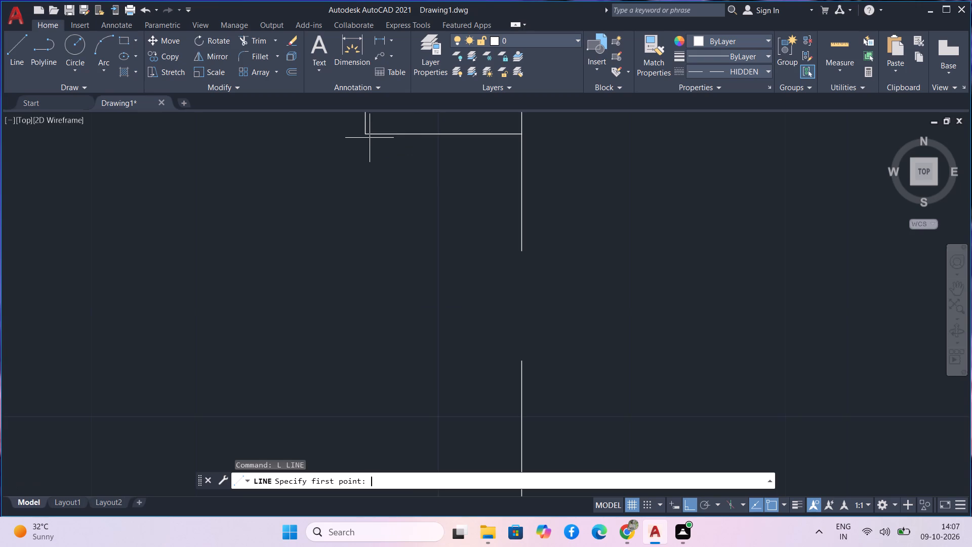
left_click(357, 129)
scroll(361, 240, "down", 3)
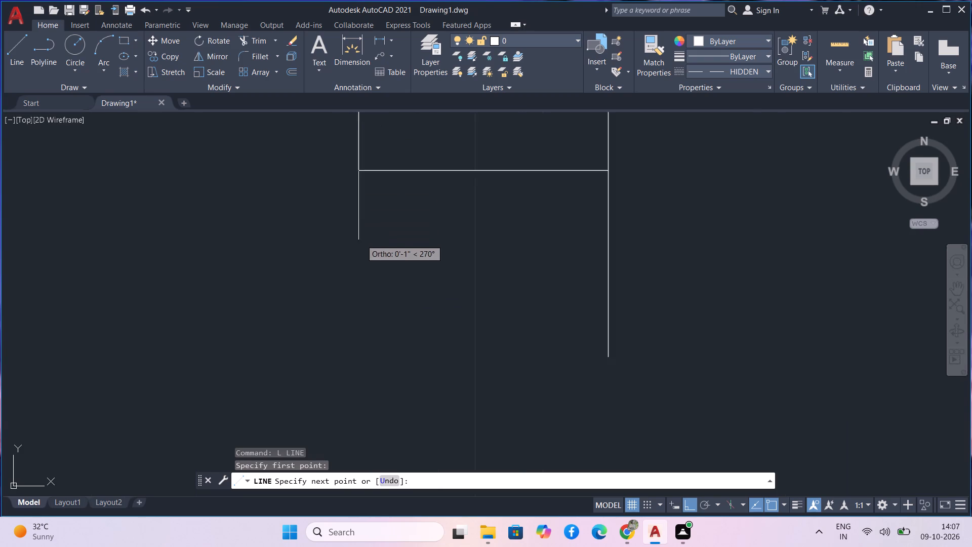
scroll(361, 246, "down", 4)
scroll(351, 316, "down", 1)
middle_click_drag(351, 316, 343, 206)
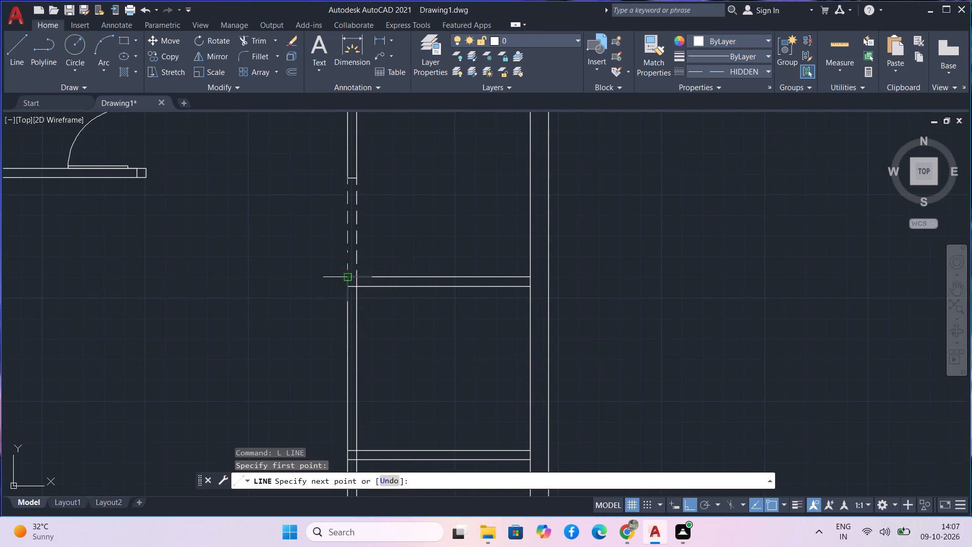
scroll(348, 278, "up", 4)
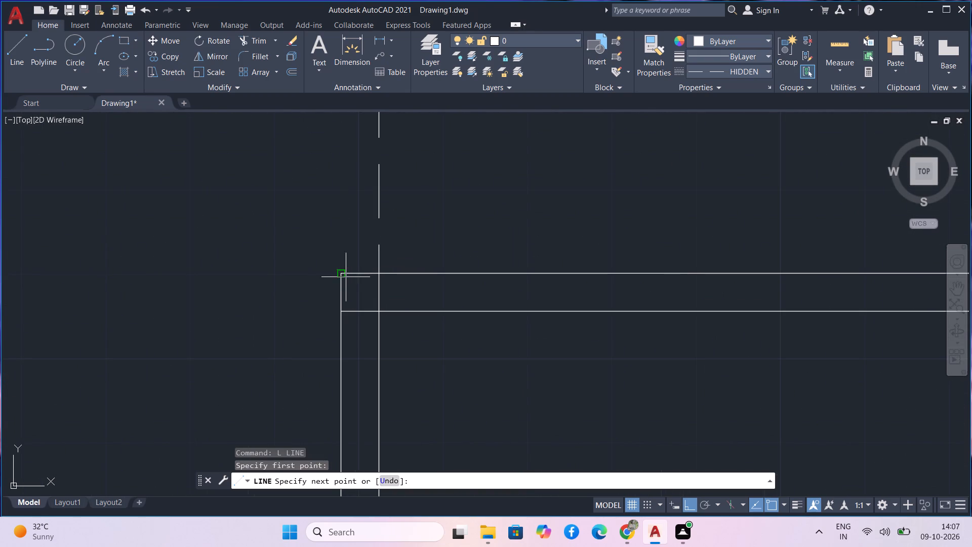
scroll(343, 276, "up", 2)
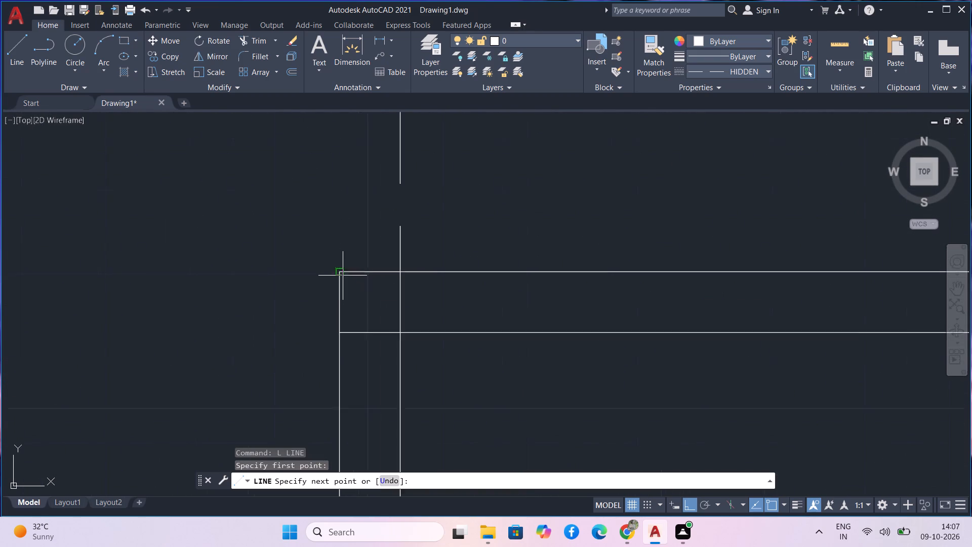
scroll(343, 276, "up", 1)
left_click(340, 270)
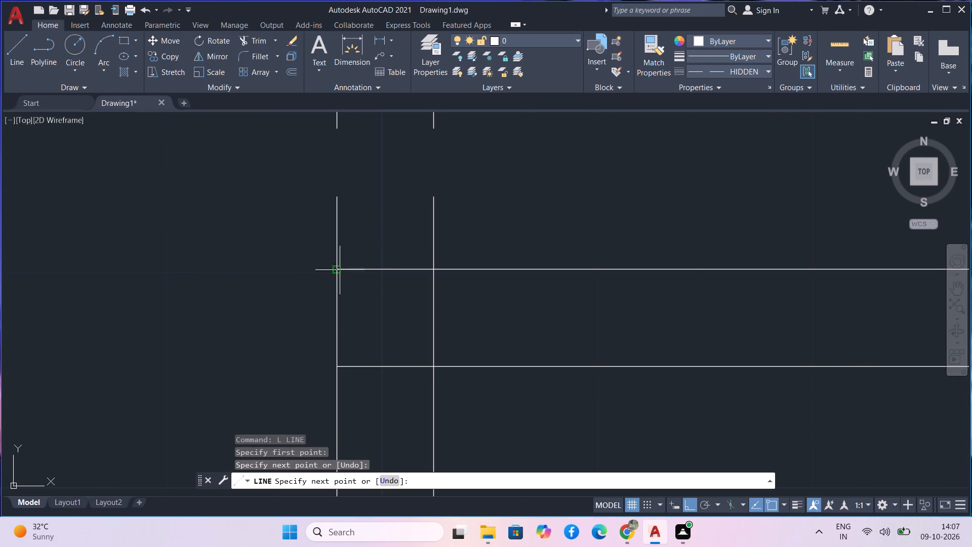
key("Escape")
Add single-line text "sliding door" outside the building's east wall, with a height of about 3" and a rotation of 270°.
scroll(433, 252, "down", 4)
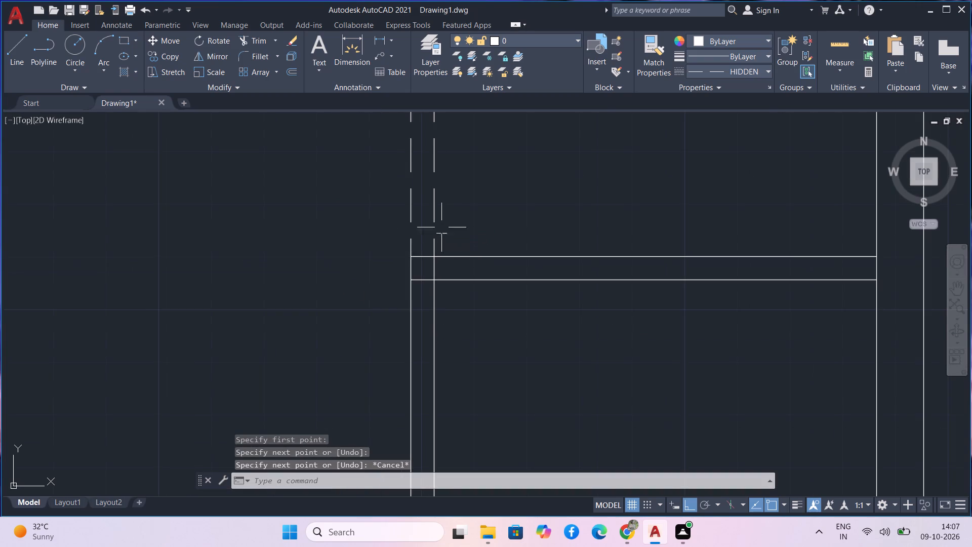
scroll(448, 213, "down", 3)
middle_click_drag(471, 194, 379, 221)
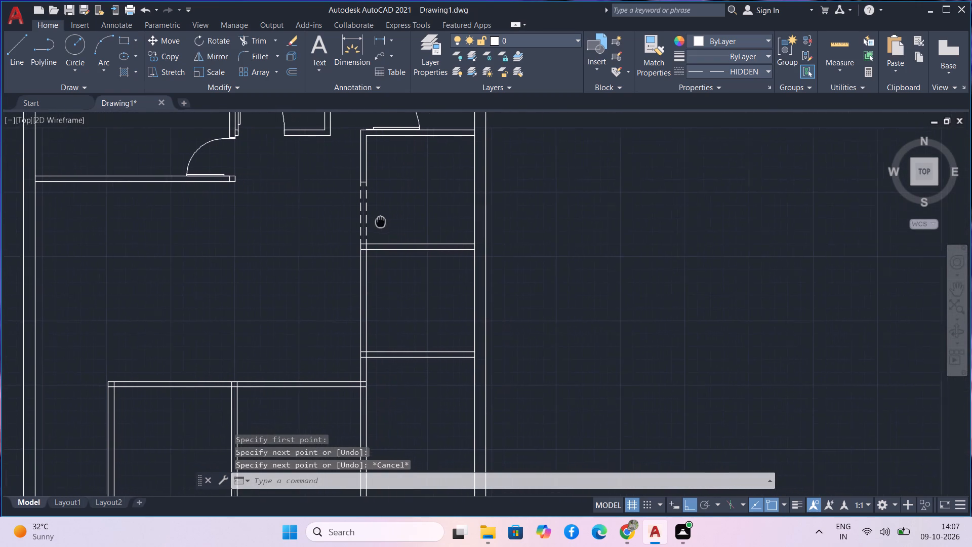
middle_click_drag(379, 221, 376, 223)
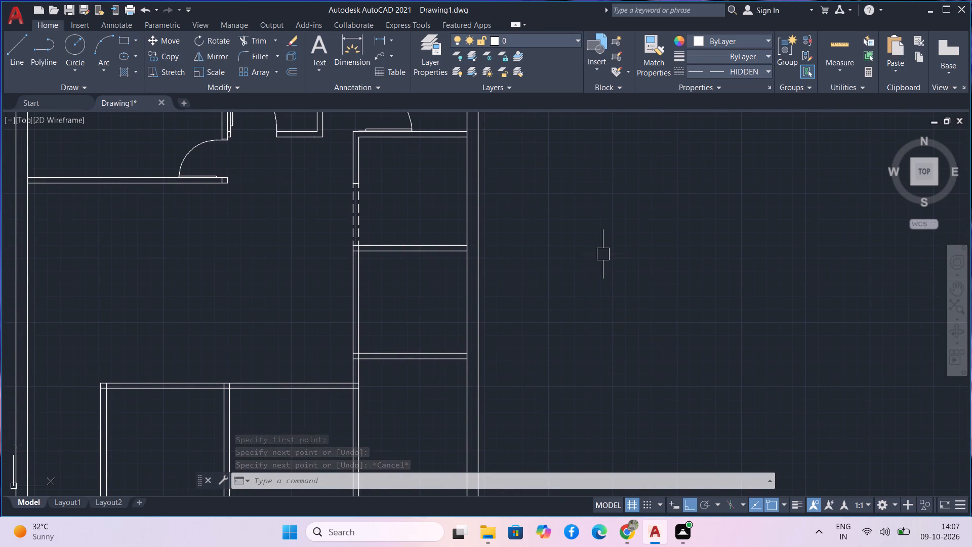
type("text")
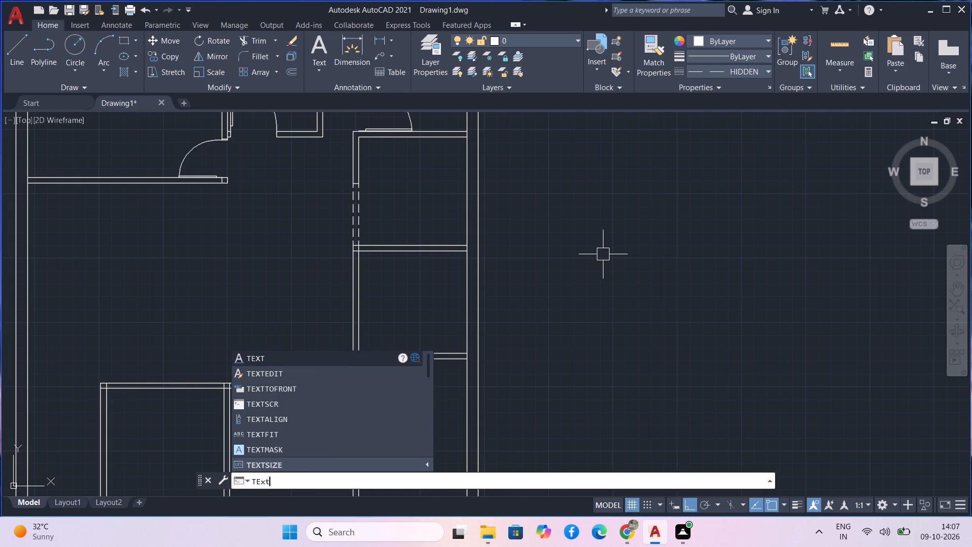
key("space")
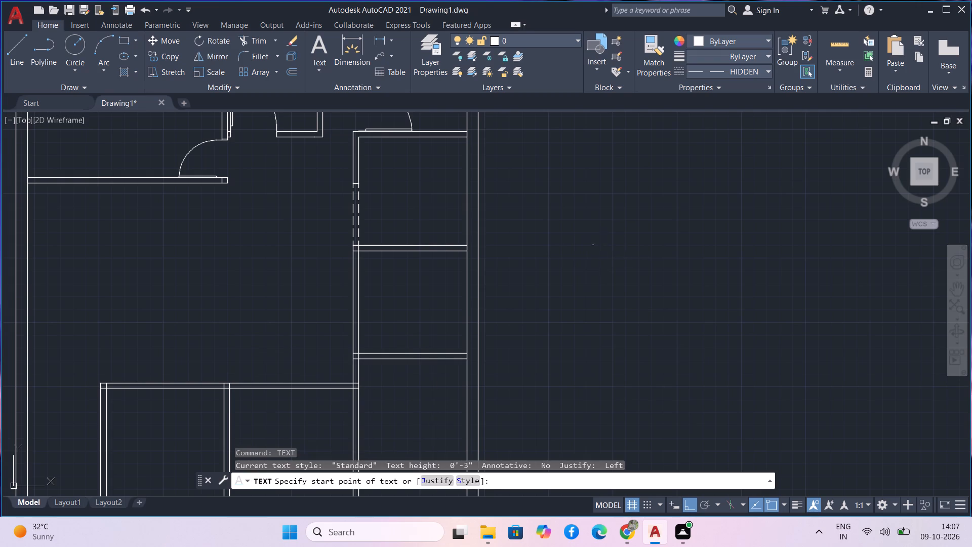
scroll(576, 235, "up", 4)
left_click(546, 168)
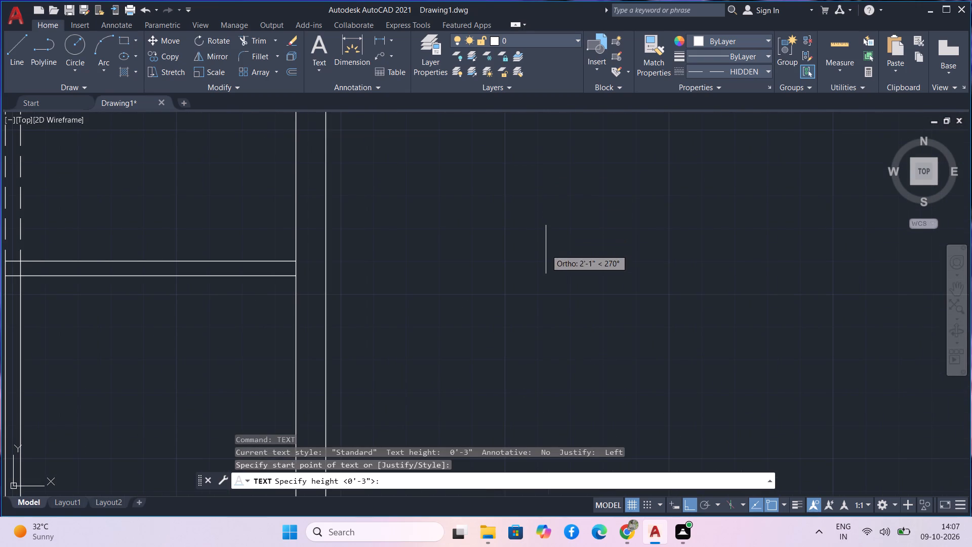
left_click(554, 177)
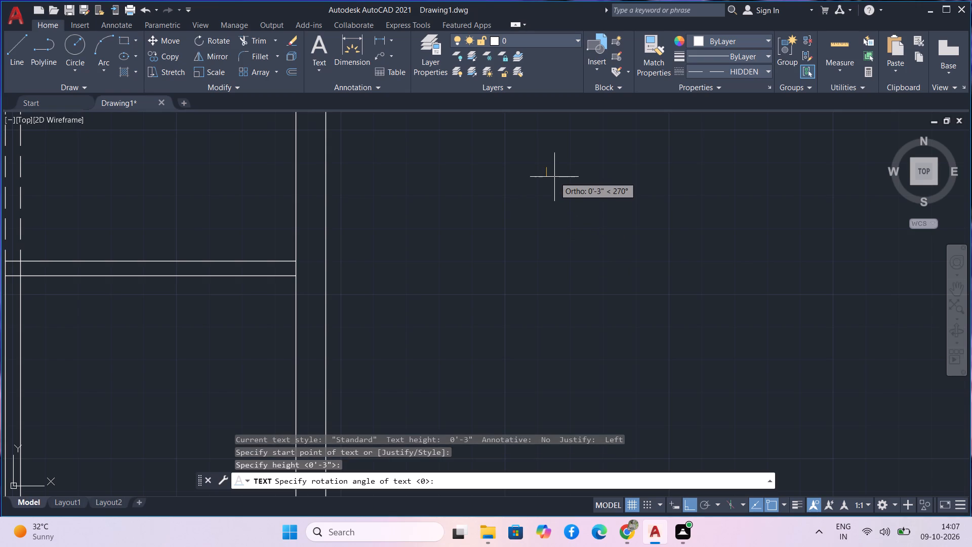
left_click(554, 177)
type("sli")
type("ding")
key("space")
type("door")
key("space")
key("Return")
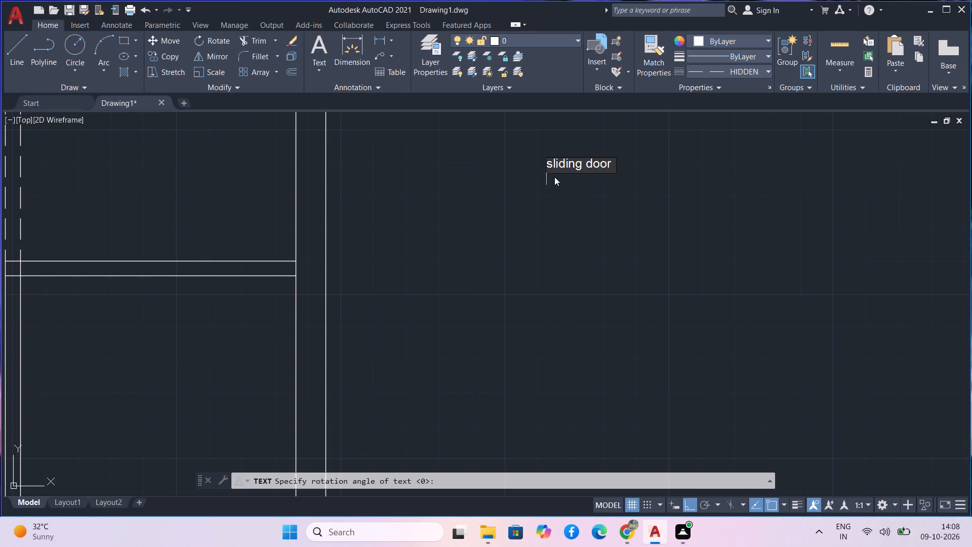
key("Return")
Rotate the "sliding door" text by 180° so it reads upward.
left_click(570, 236)
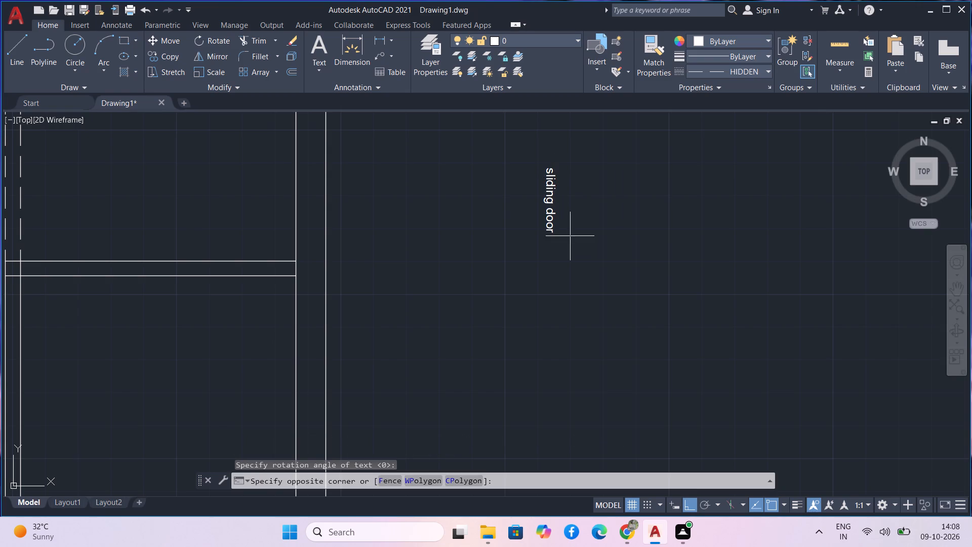
left_click(519, 166)
type("ro")
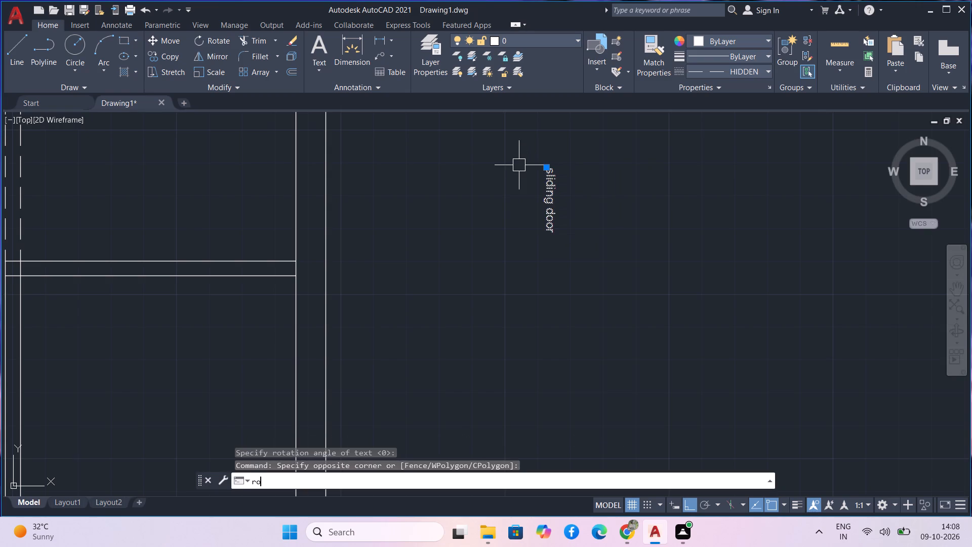
key("space")
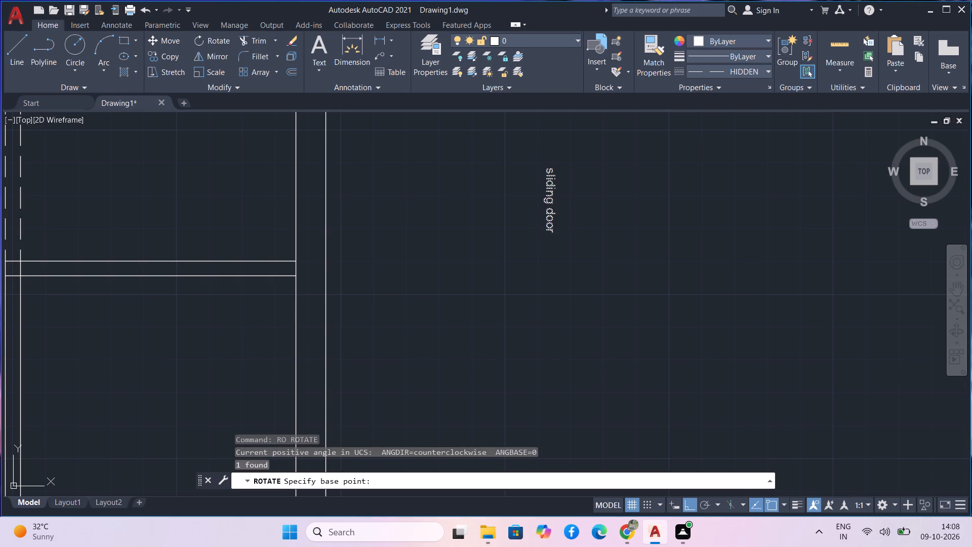
left_click(552, 233)
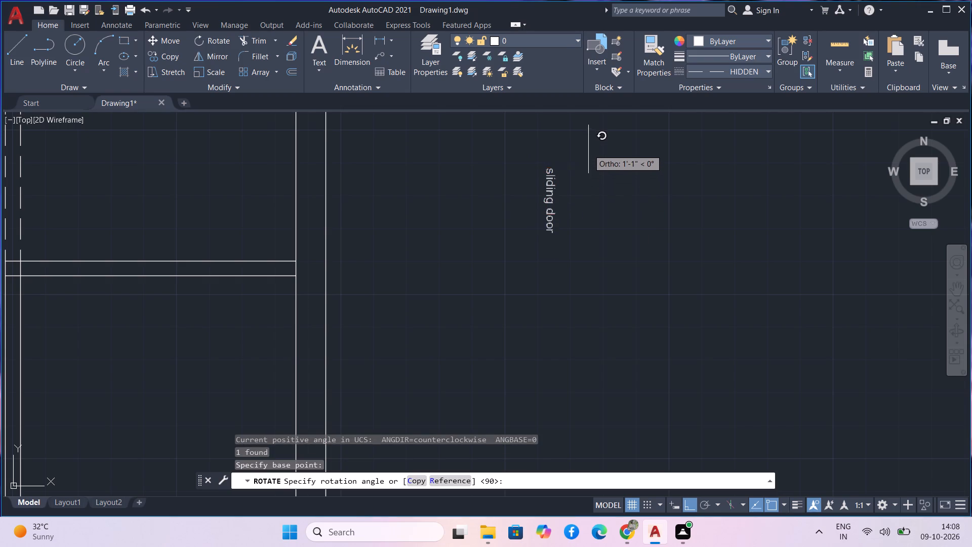
left_click(418, 202)
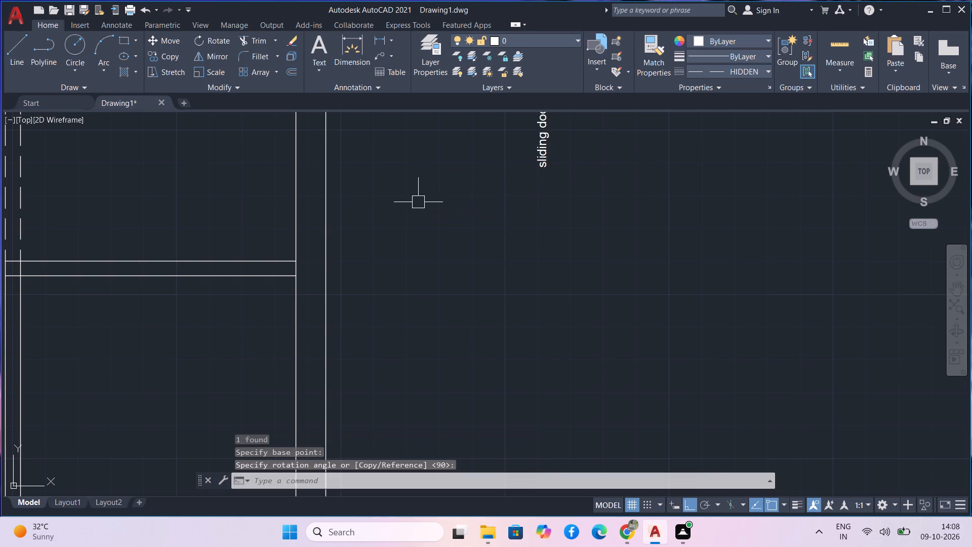
Move the "sliding door" text between the two dashed lines of the wall opening, with Ortho off.
middle_click_drag(590, 205, 563, 332)
left_click_drag(544, 320, 525, 273)
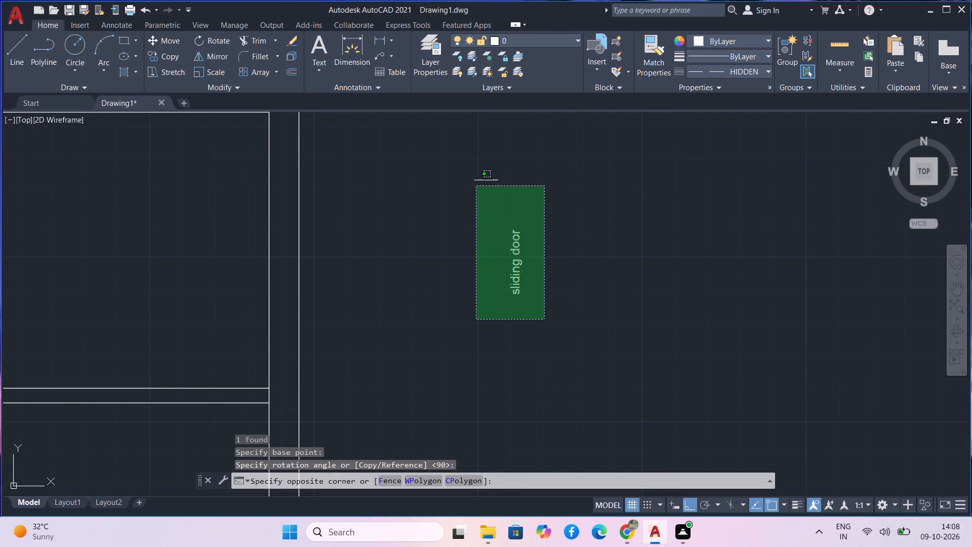
left_click(473, 180)
type("m")
key("space")
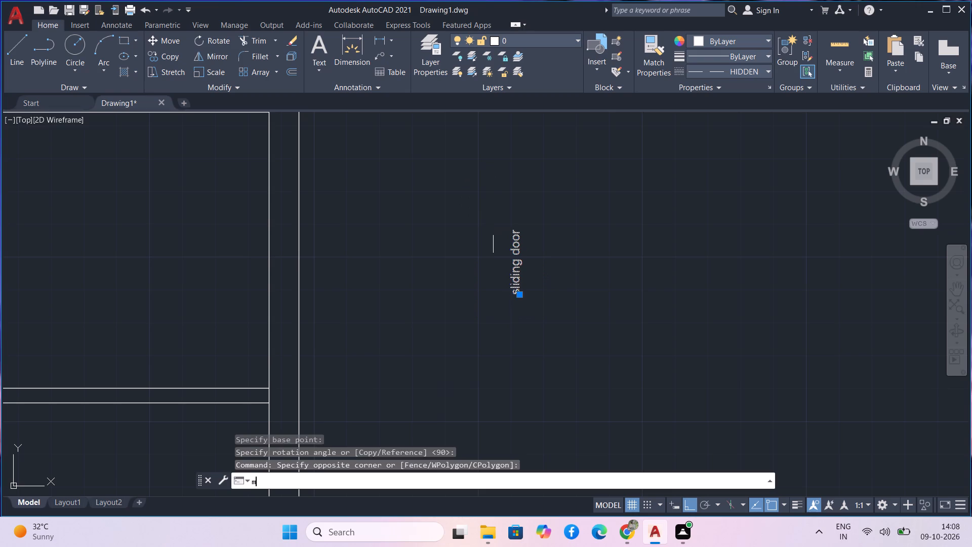
left_click(521, 295)
scroll(383, 258, "down", 2)
middle_click_drag(383, 258, 541, 302)
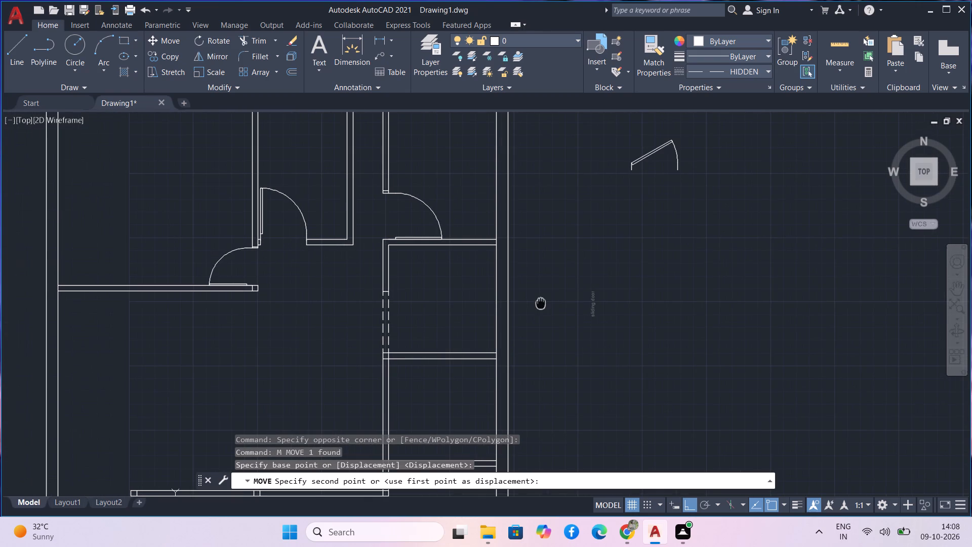
middle_click_drag(541, 302, 542, 302)
key("F8")
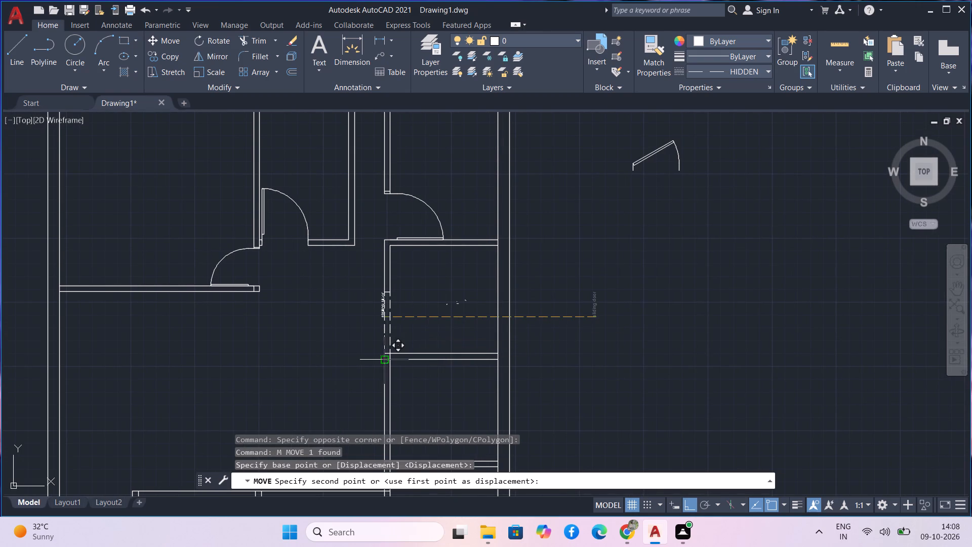
key("F8")
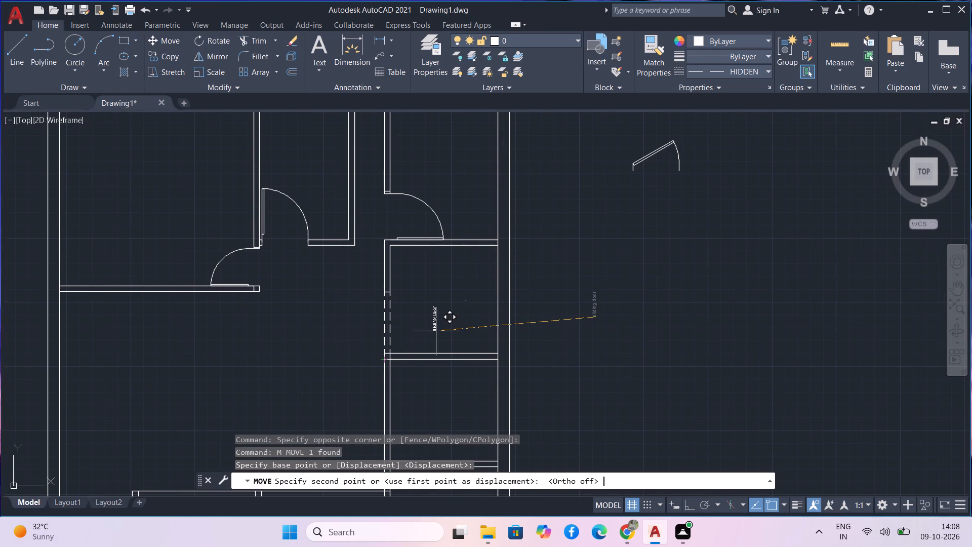
scroll(390, 335, "up", 4)
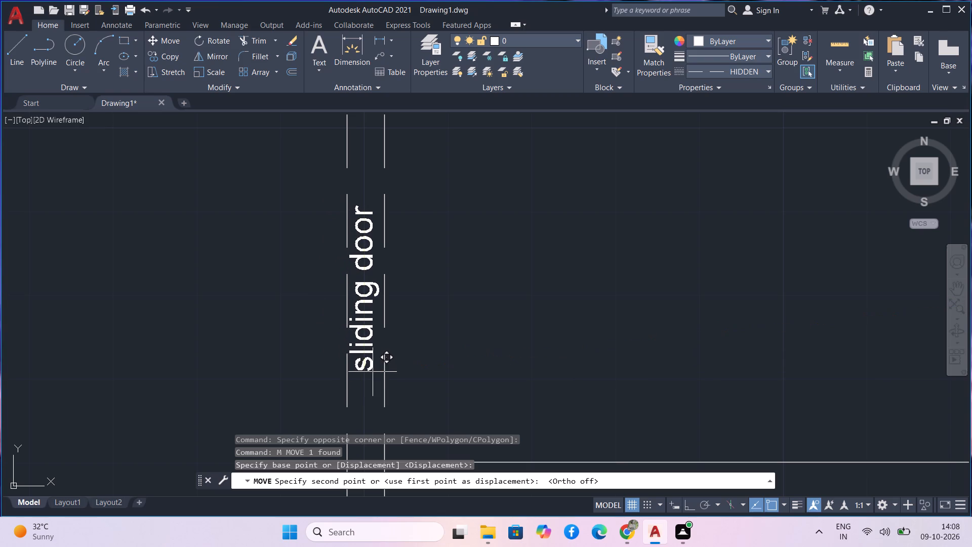
left_click(373, 372)
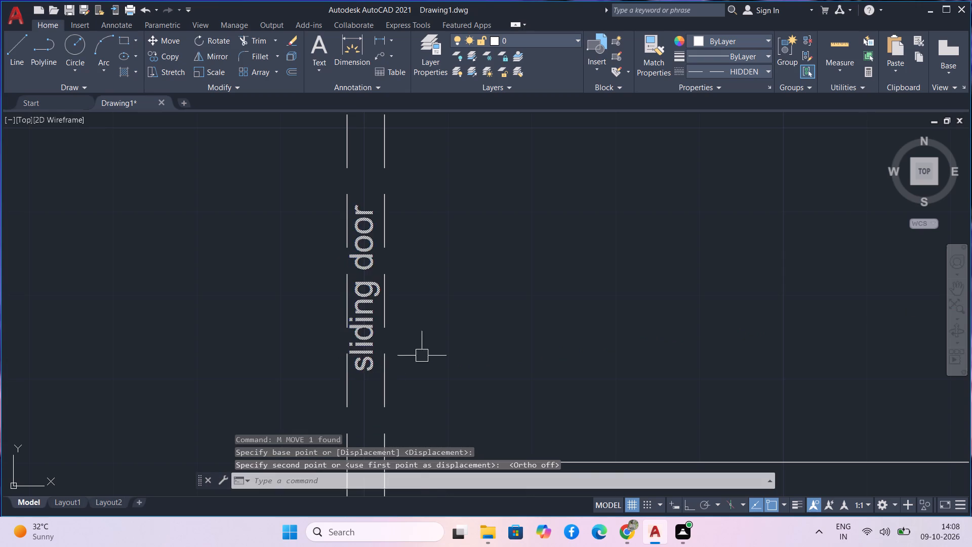
Offset the lower line of the cross wall below the sliding door 2" downward.
scroll(467, 316, "down", 3)
middle_click_drag(469, 332, 465, 235)
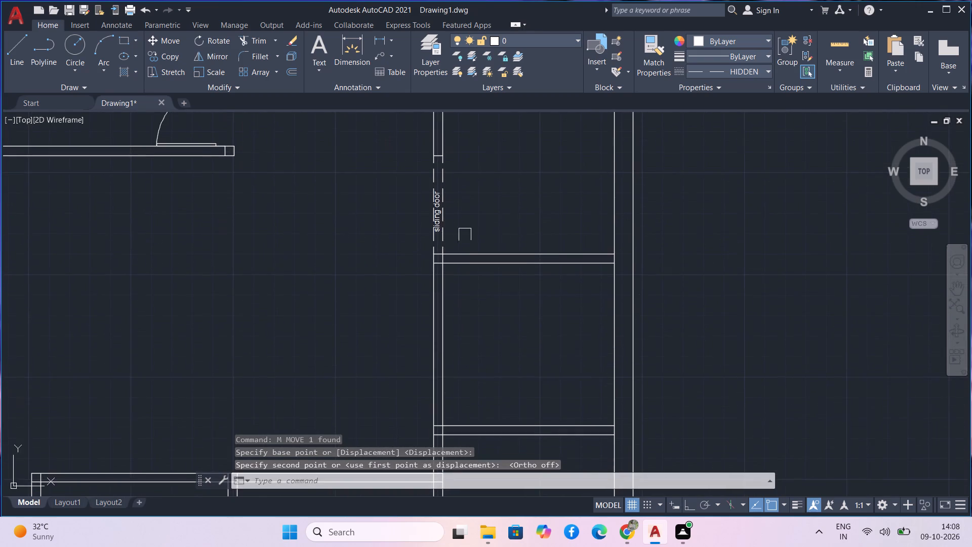
scroll(479, 280, "down", 1)
middle_click_drag(480, 306, 476, 246)
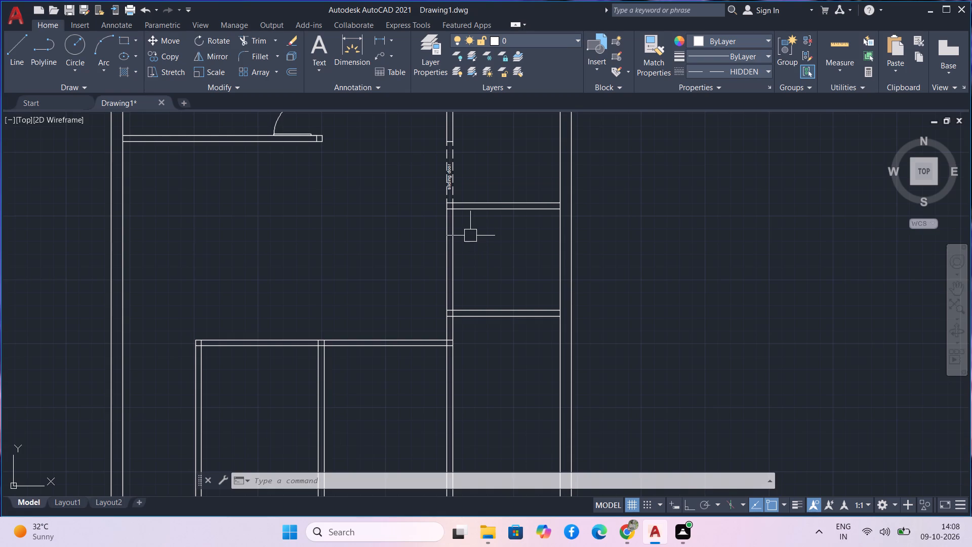
scroll(469, 224, "up", 1)
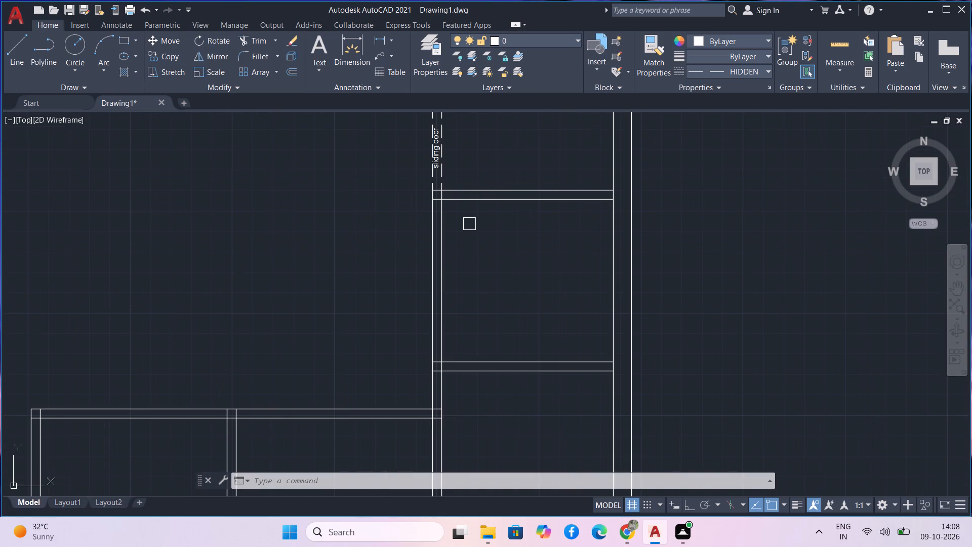
type("o")
key("space")
key("2")
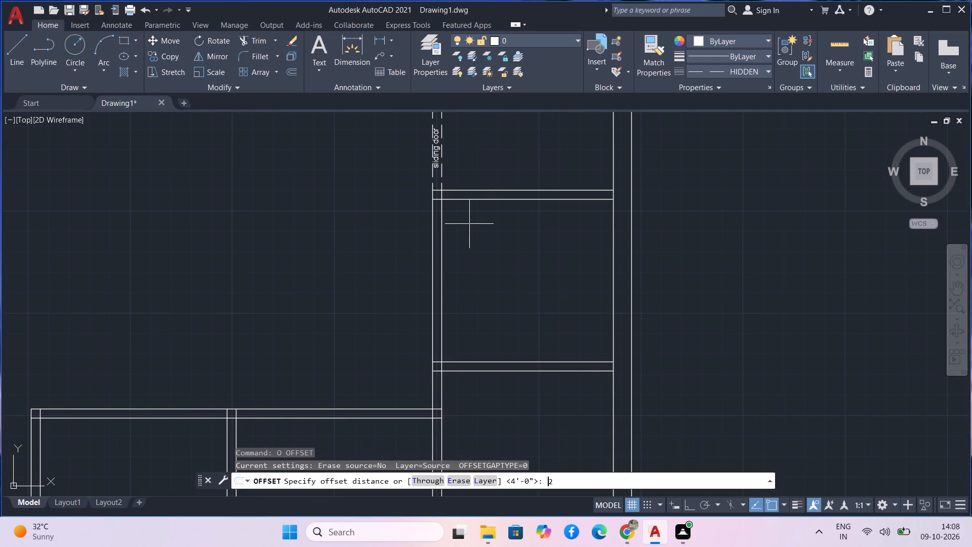
key("Return")
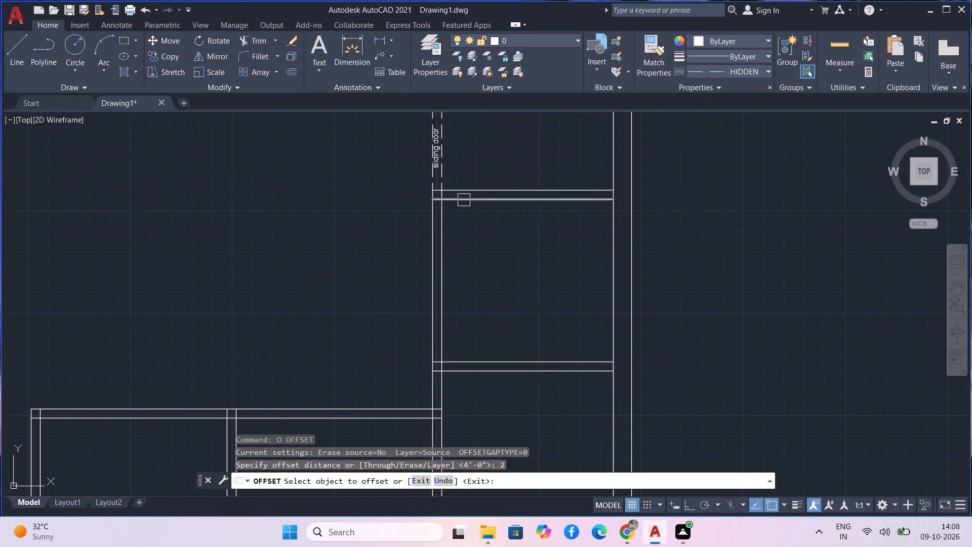
left_click(465, 200)
left_click(470, 264)
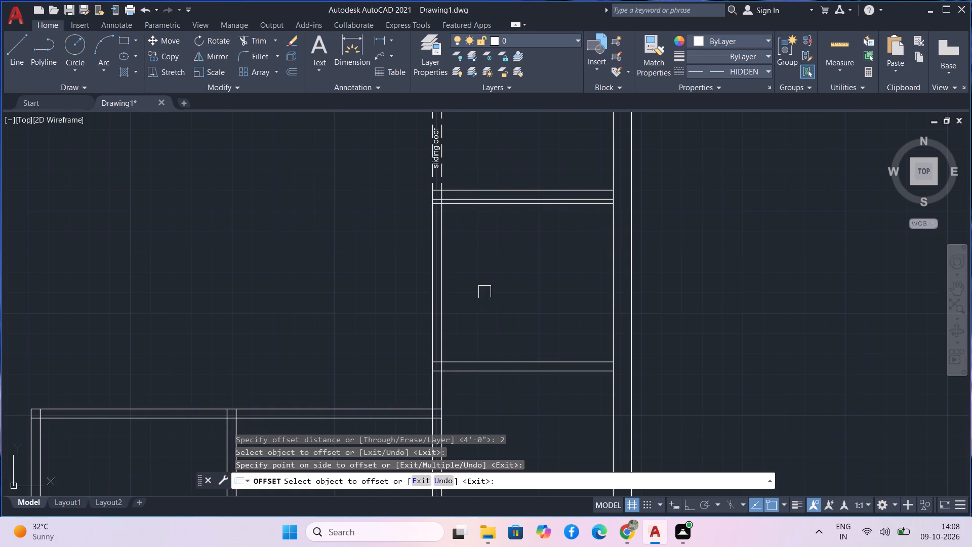
key("Return")
Offset the new jamb line below the cross wall 3' downward to mark the far side of a door opening.
type("o")
key("space")
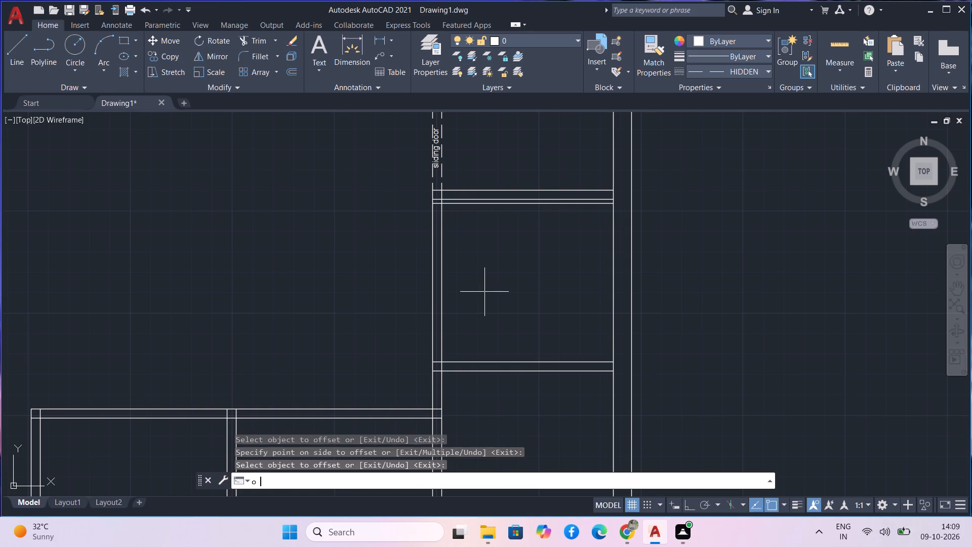
key("3")
key("apostrophe")
key("Return")
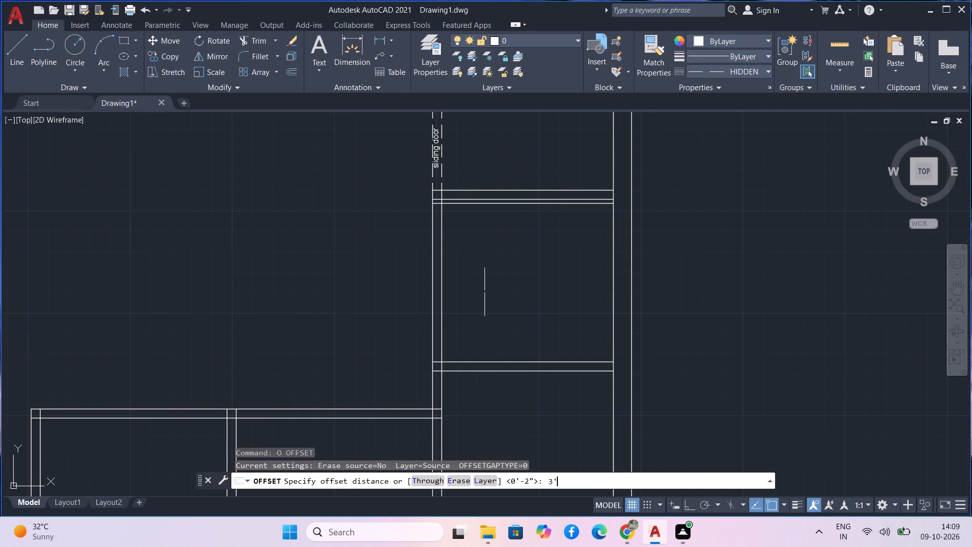
left_click(500, 207)
left_click(501, 262)
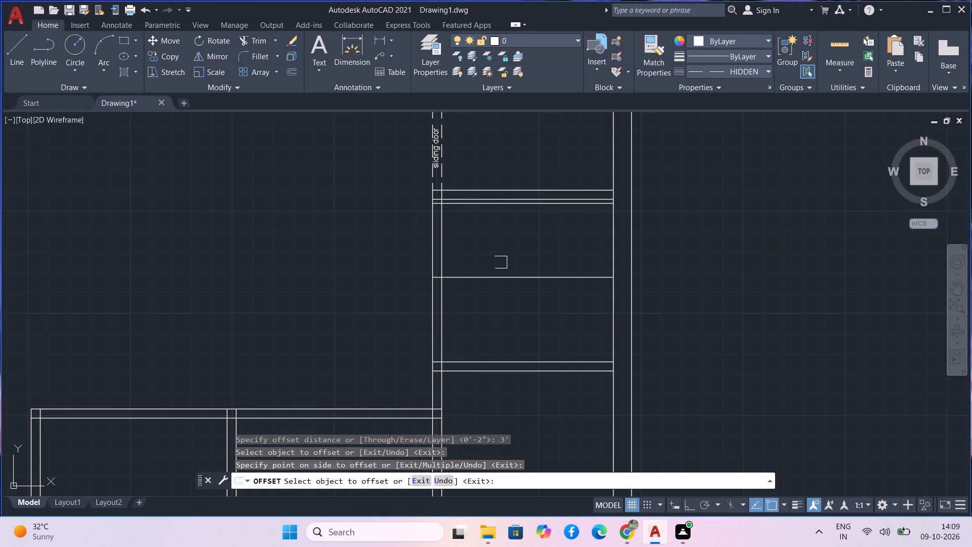
key("Escape")
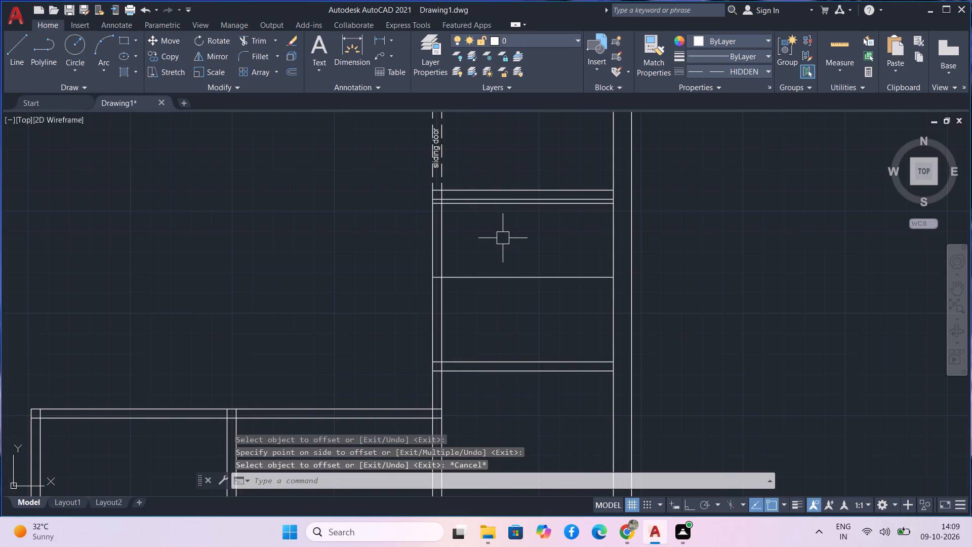
Trim the vertical wall lines between the 3' offset lines to cut the opening, and trim the upper jamb line's excess inside the room.
type("tr")
key("space")
left_click_drag(501, 236, 417, 240)
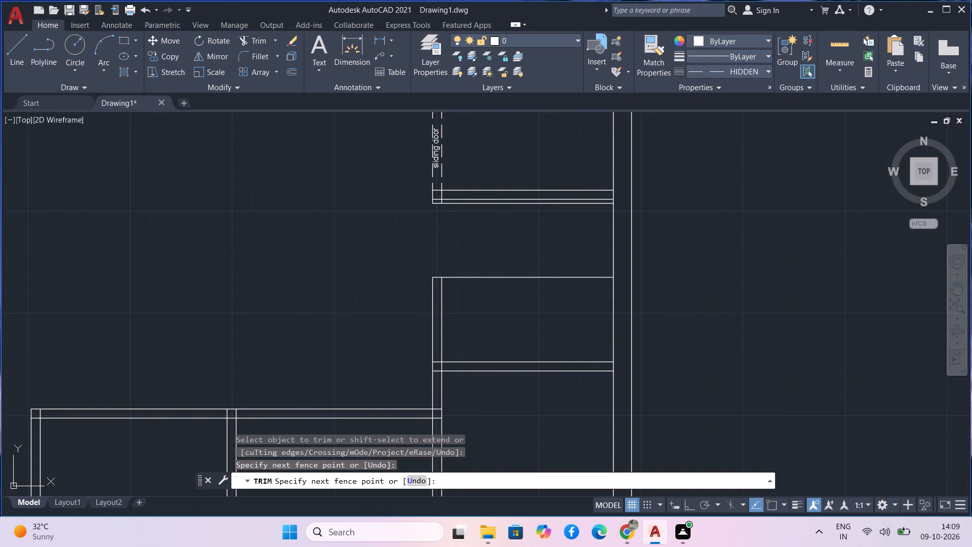
scroll(463, 214, "up", 3)
left_click(486, 174)
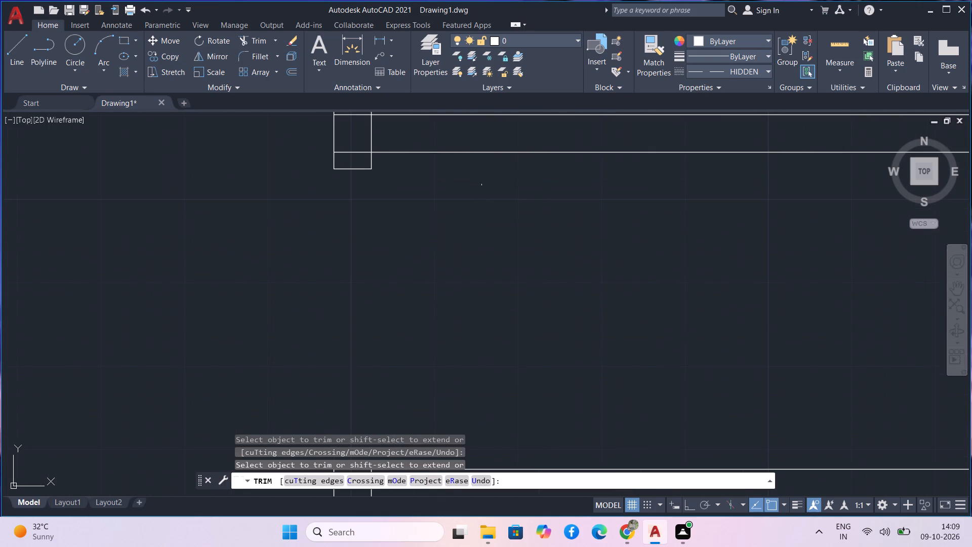
scroll(488, 224, "down", 3)
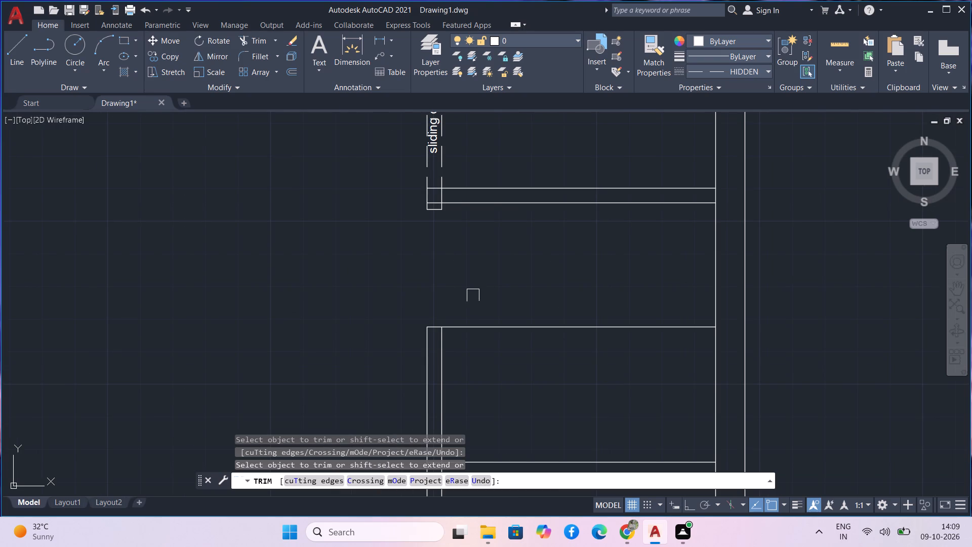
key("Escape")
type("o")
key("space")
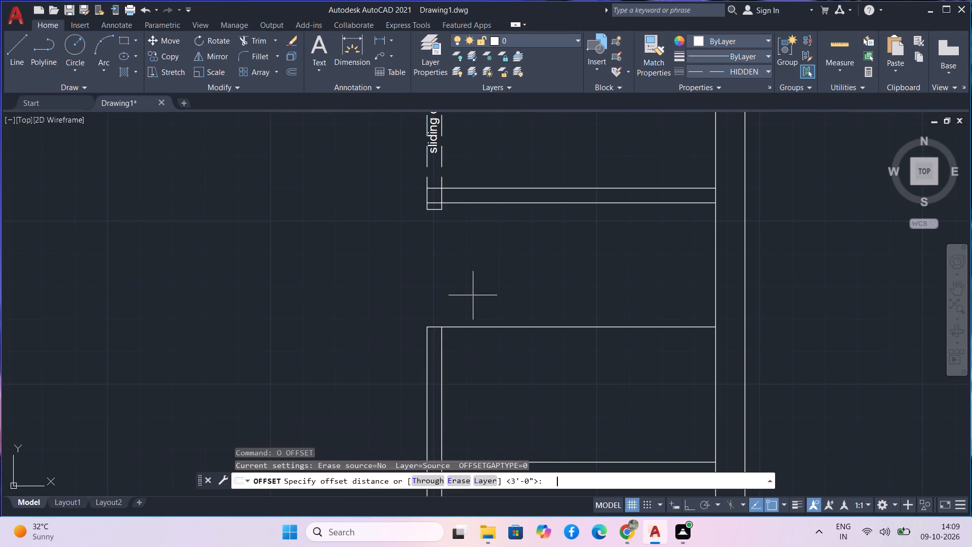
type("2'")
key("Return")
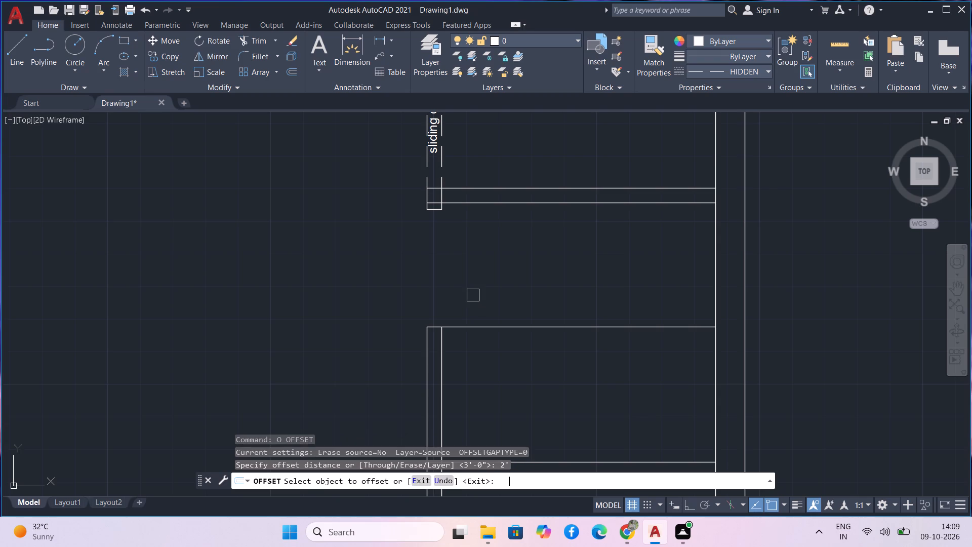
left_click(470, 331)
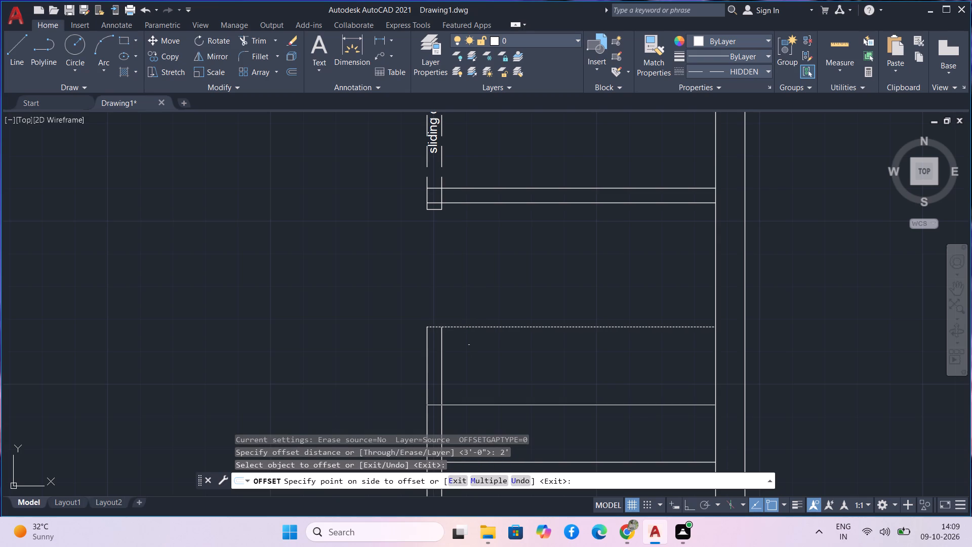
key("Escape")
Offset the line at the lower edge of the 3' opening 2" downward.
type("o")
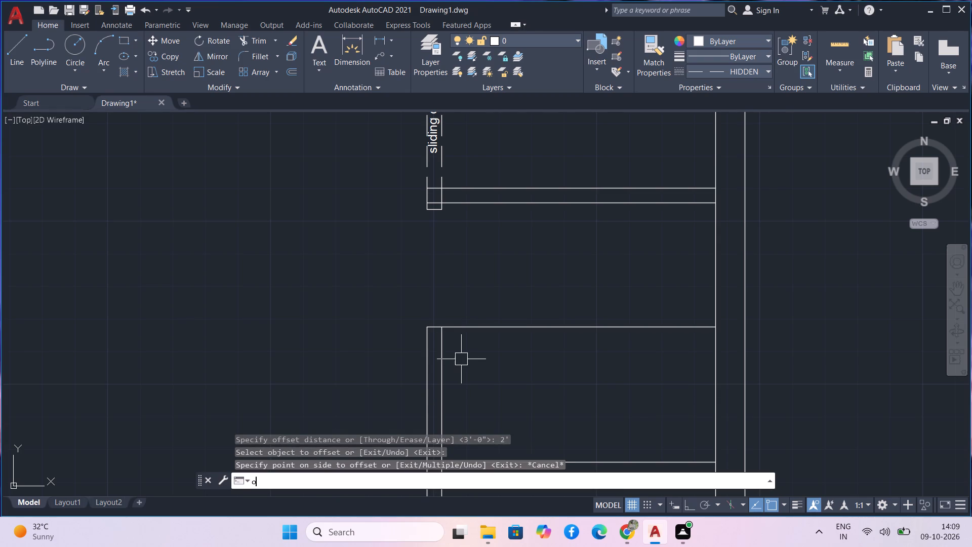
key("space")
key("2")
key("Return")
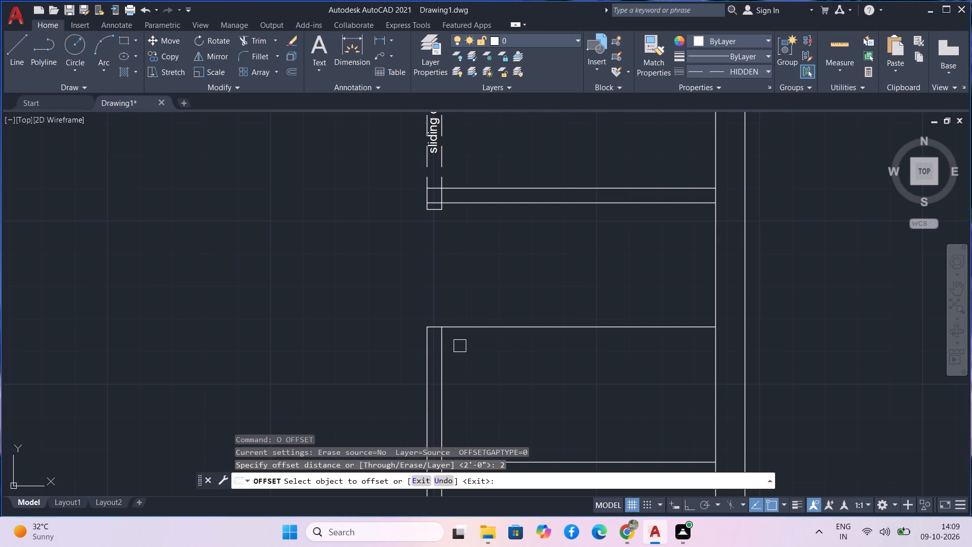
left_click(486, 329)
left_click(486, 339)
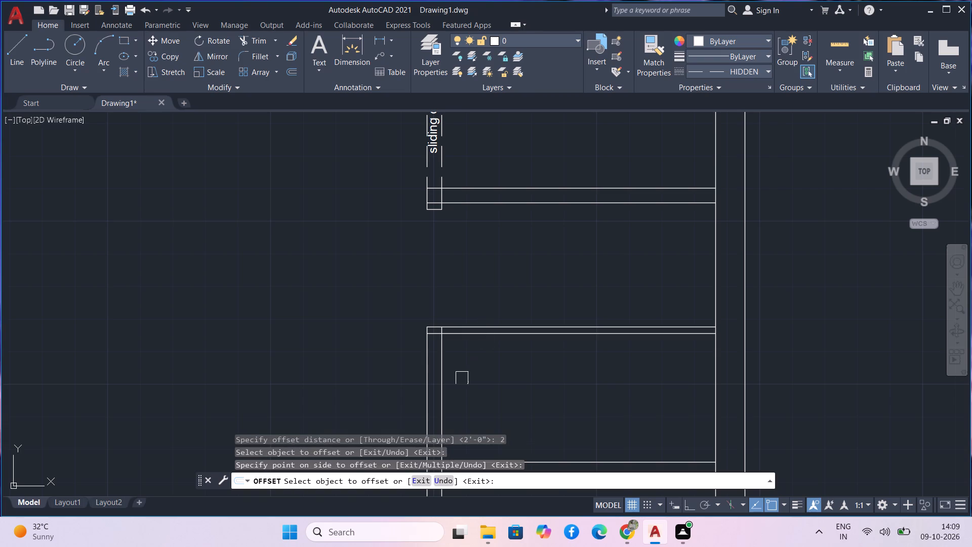
key("Escape")
Trim the two horizontal lines below the opening where they cross the room, keeping only the short pieces within the wall thickness.
key("r")
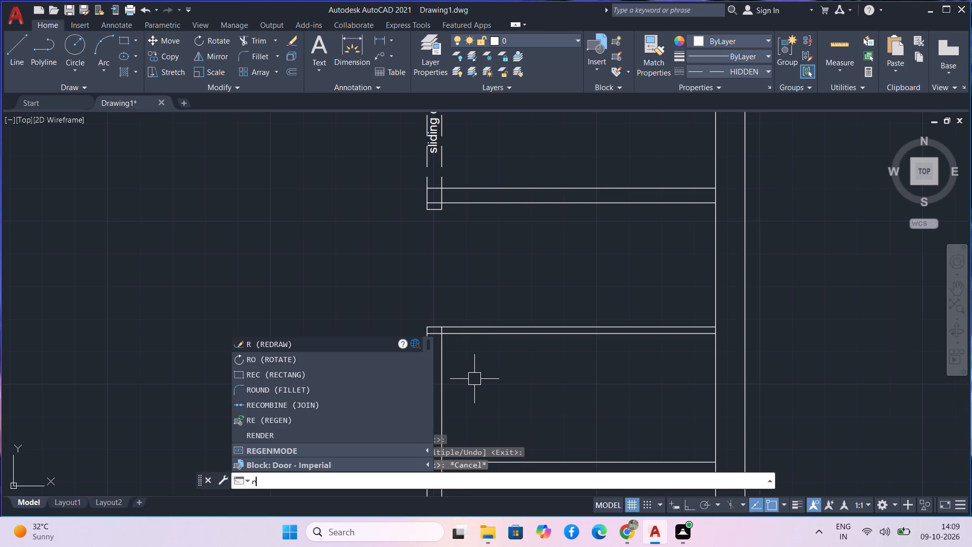
key("BackSpace")
type("tr")
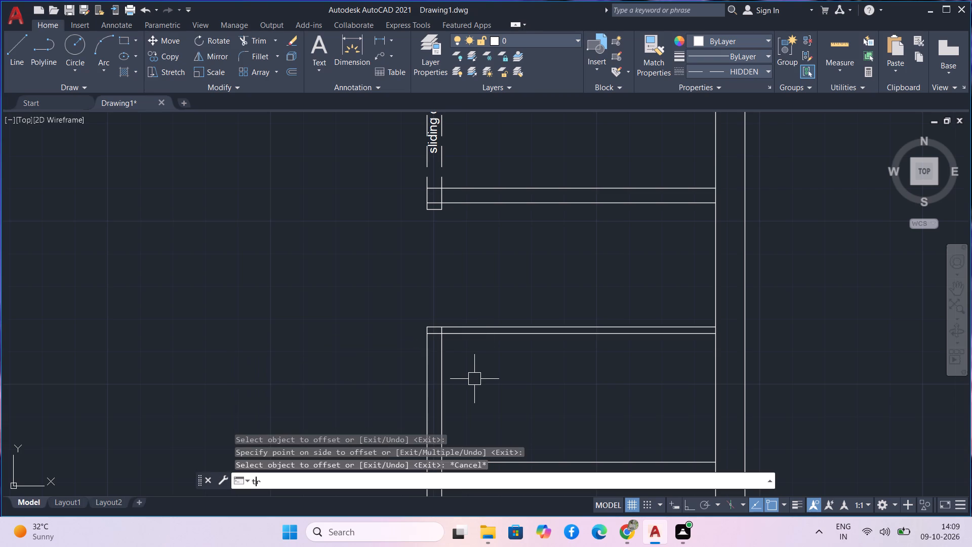
key("space")
left_click_drag(475, 379, 479, 276)
middle_click_drag(497, 265, 502, 312)
scroll(410, 321, "down", 3)
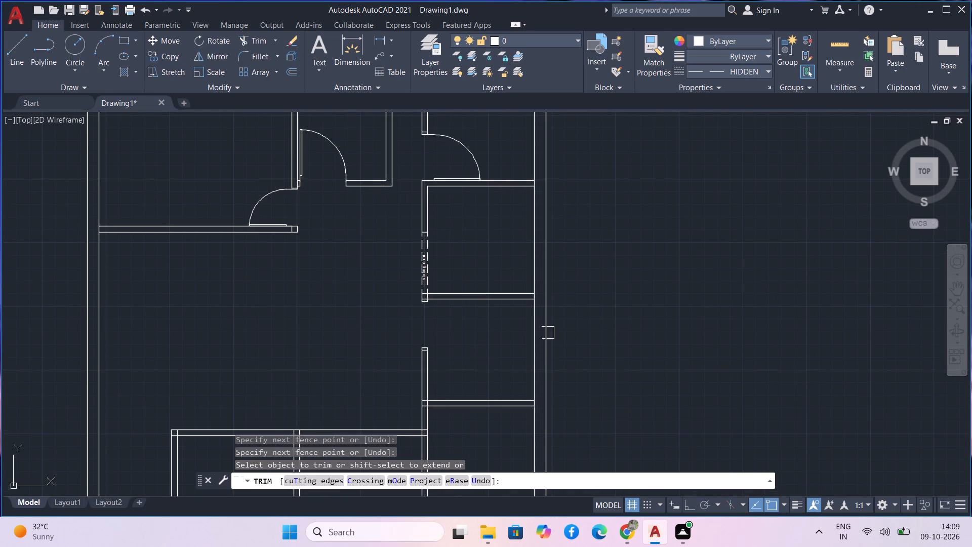
middle_click_drag(639, 302, 522, 317)
scroll(518, 303, "down", 3)
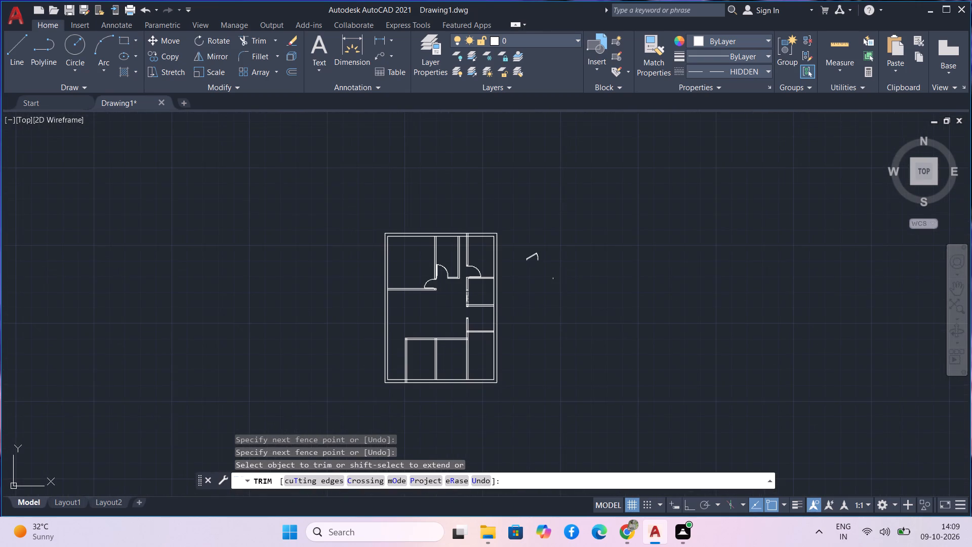
scroll(530, 268, "up", 3)
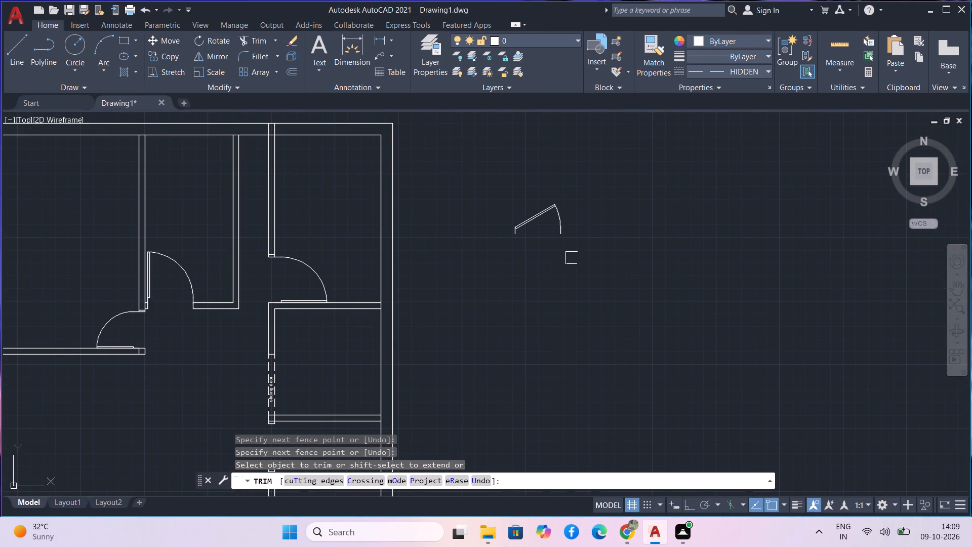
key("Escape")
Copy the spare door block outside the east wall to two free spots, one below it and one farther east.
left_click_drag(575, 288, 541, 233)
left_click(515, 171)
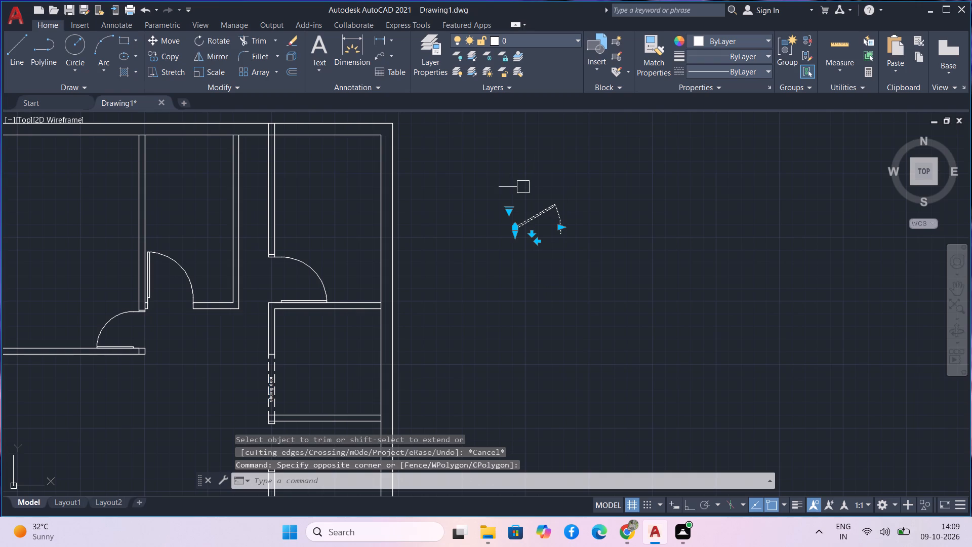
type("co")
key("space")
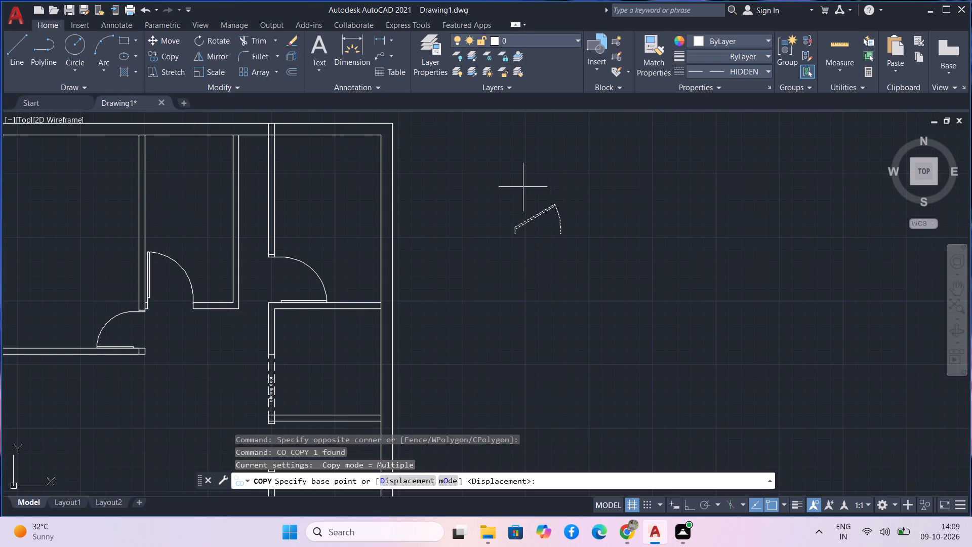
left_click(535, 208)
left_click(581, 343)
left_click(679, 199)
key("Escape")
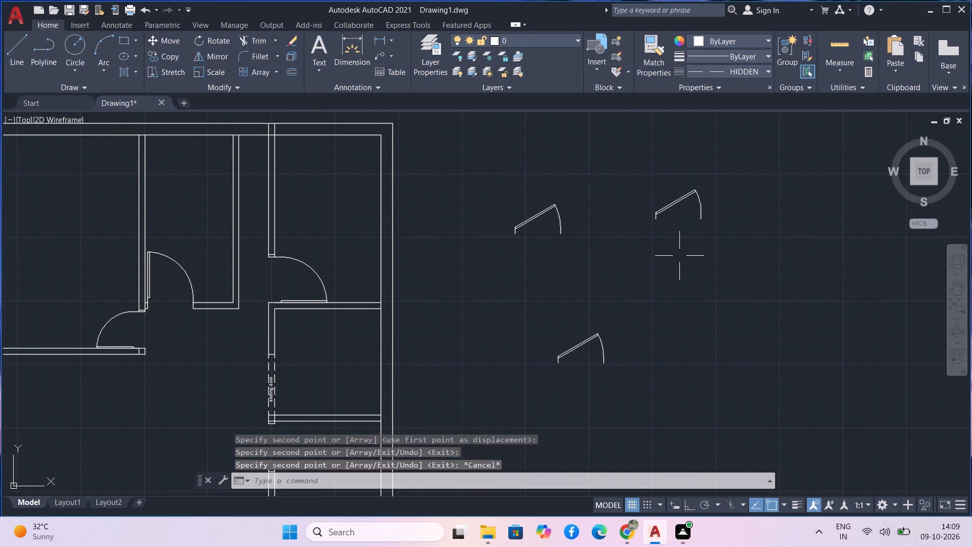
Rotate the lower door copy to 270° about its hinge-end corner, with Ortho on.
left_click_drag(673, 395, 632, 330)
left_click(543, 297)
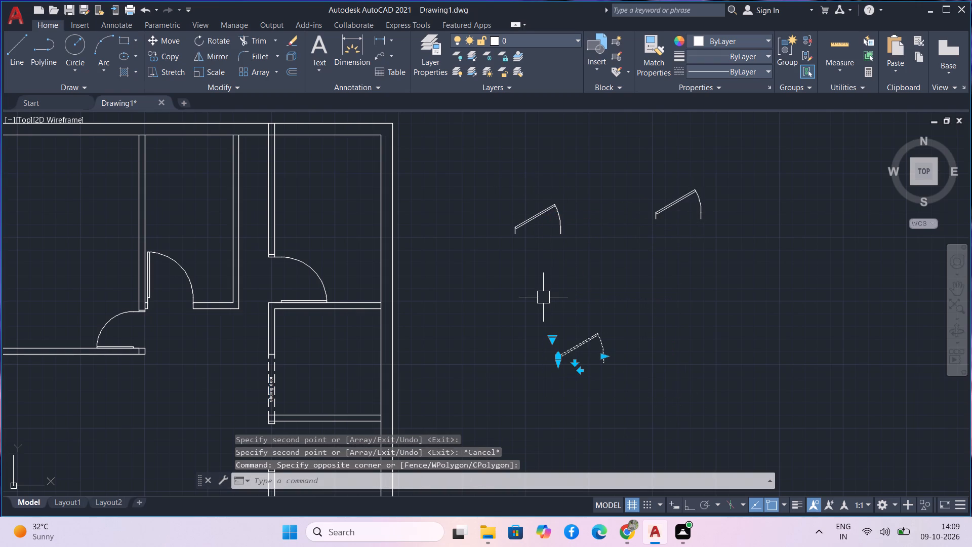
type("ro")
key("space")
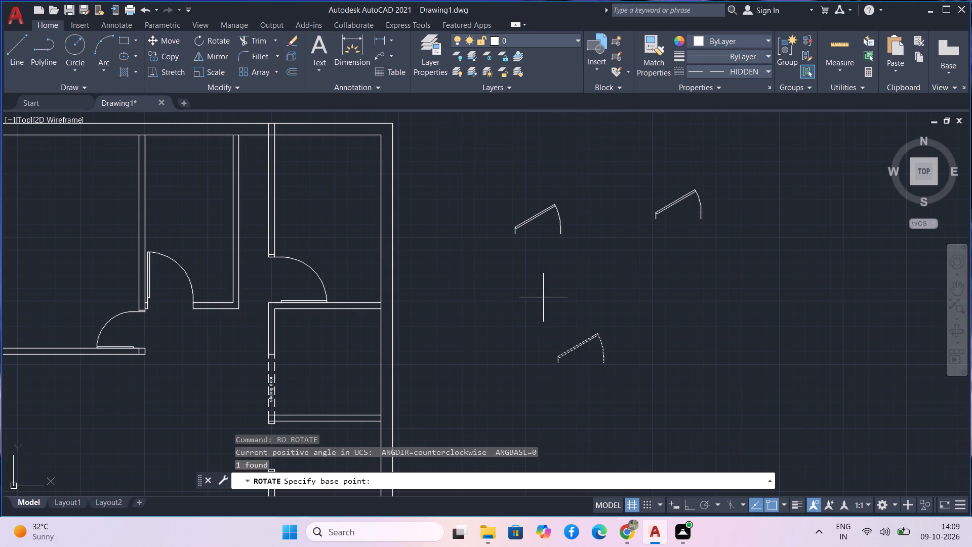
middle_click_drag(572, 390, 554, 308)
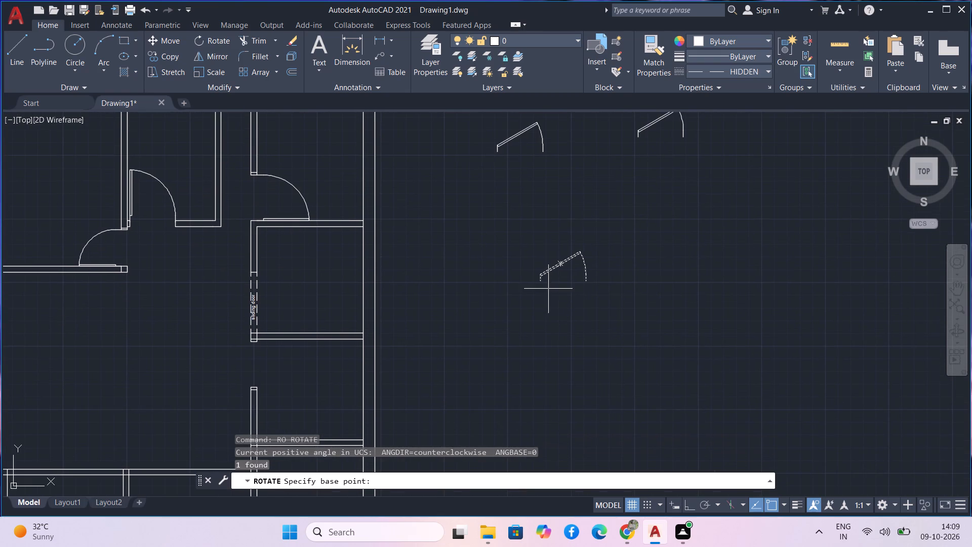
left_click(536, 280)
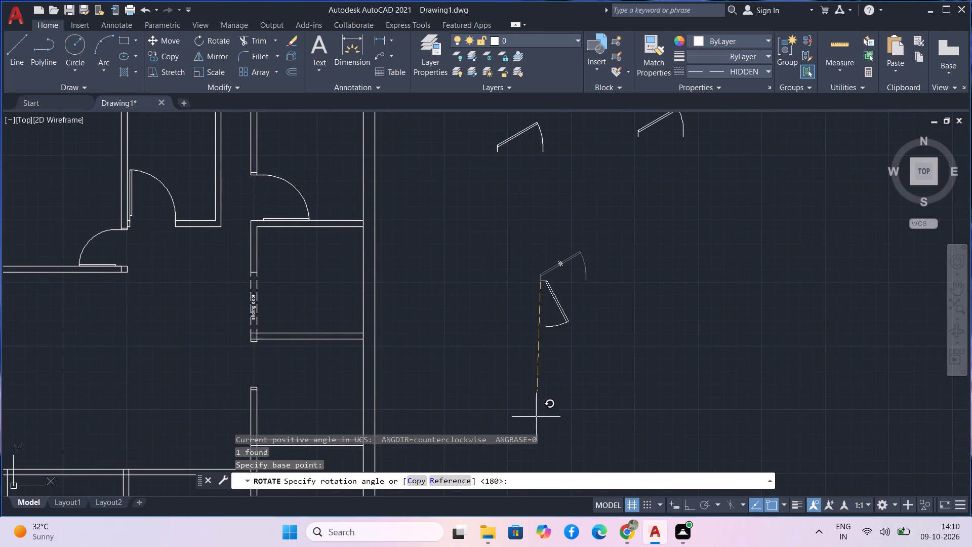
key("F8")
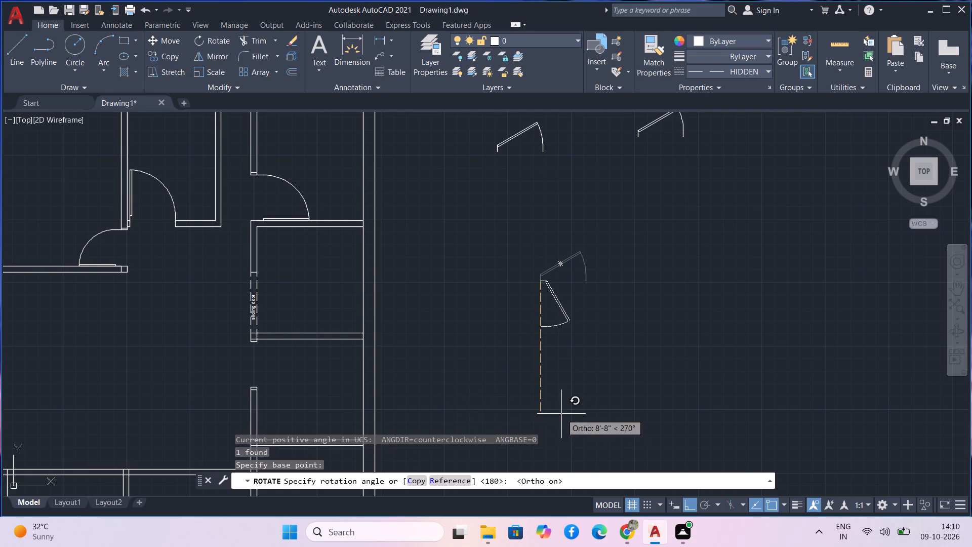
left_click(561, 414)
Move the rotated door into the 3' opening, placing its hinge-side corner on the inner corner of the wall end above, with Ortho off.
left_click_drag(574, 396, 561, 338)
left_click_drag(530, 270, 529, 265)
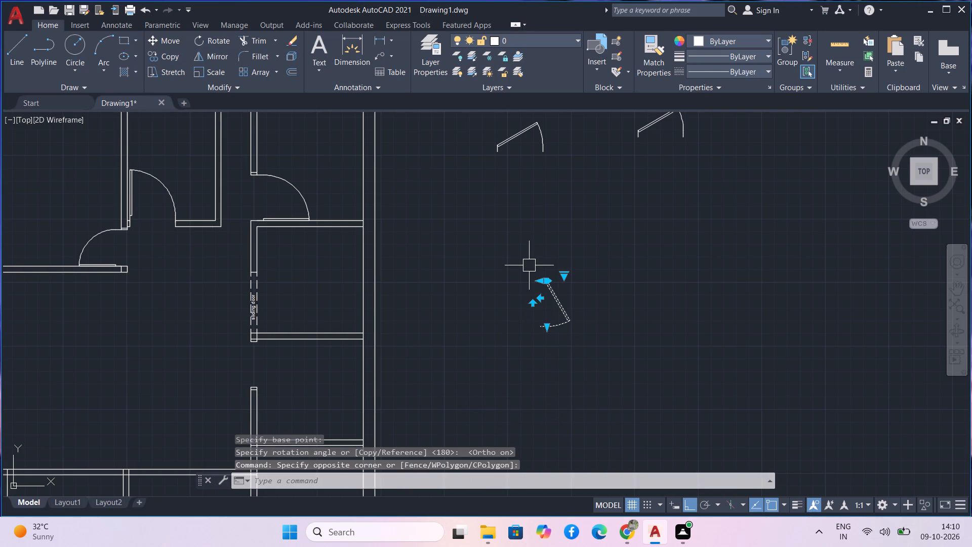
type("m")
key("space")
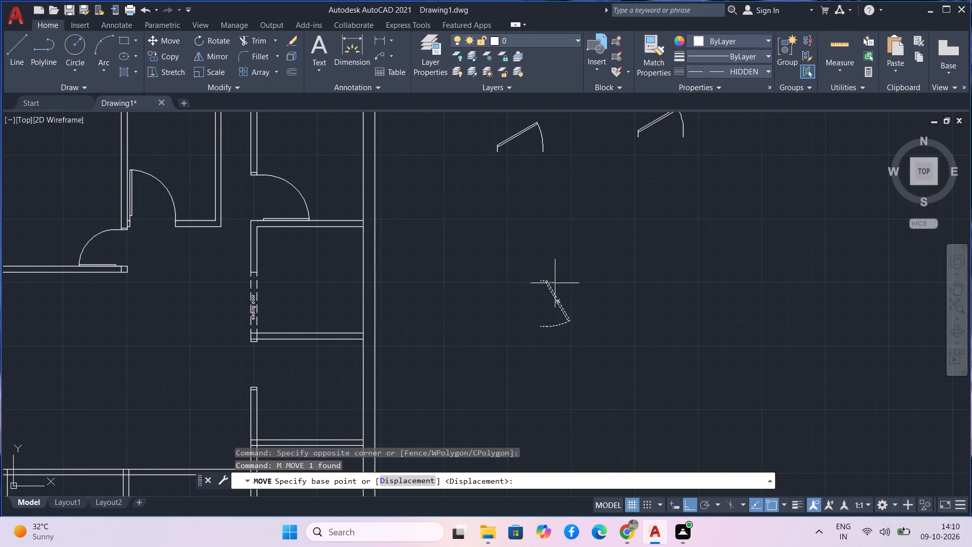
scroll(520, 280, "up", 4)
left_click(647, 278)
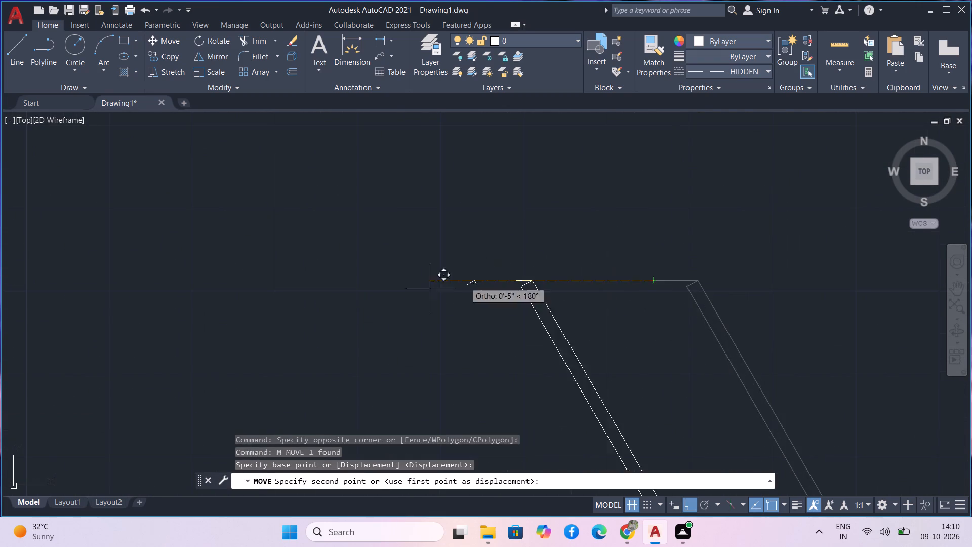
scroll(392, 304, "down", 4)
middle_click_drag(551, 233, 657, 183)
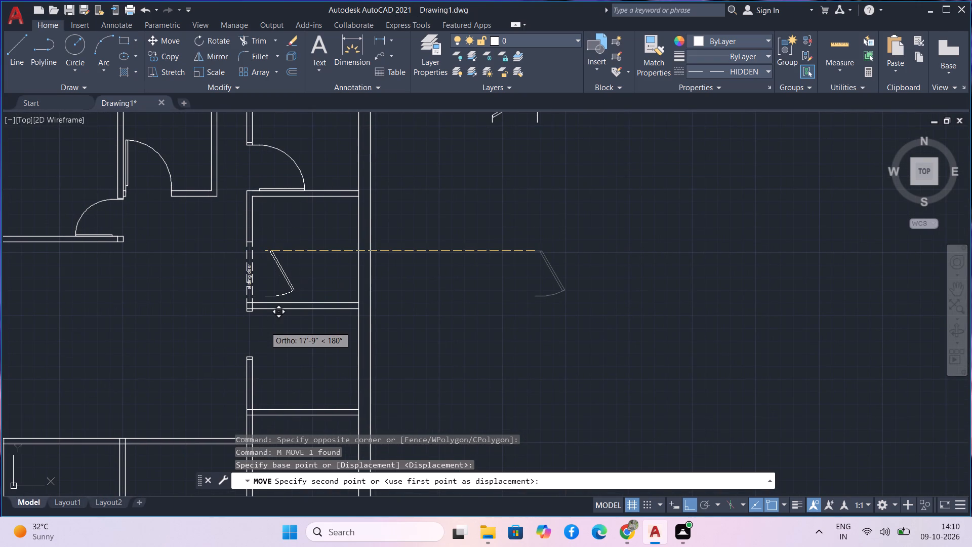
key("F8")
scroll(253, 321, "up", 2)
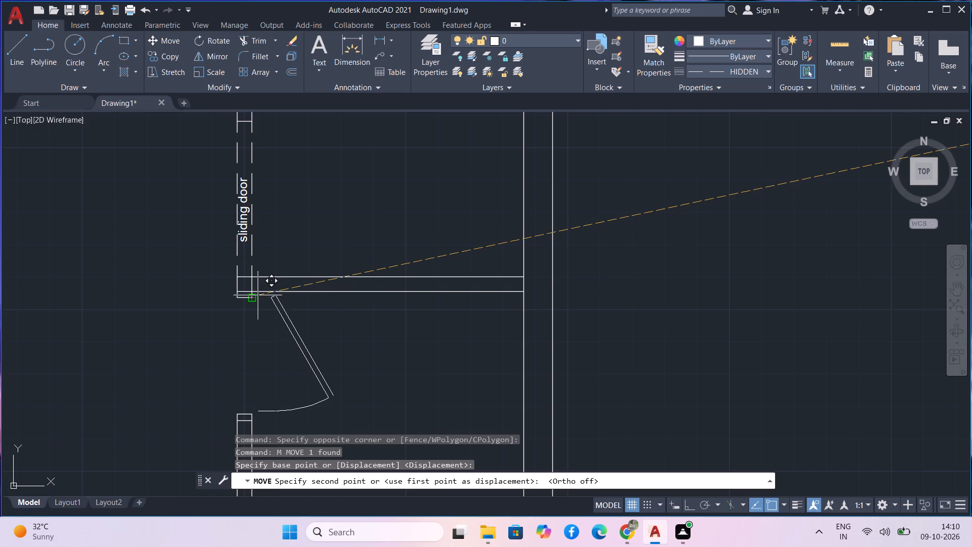
scroll(258, 295, "up", 4)
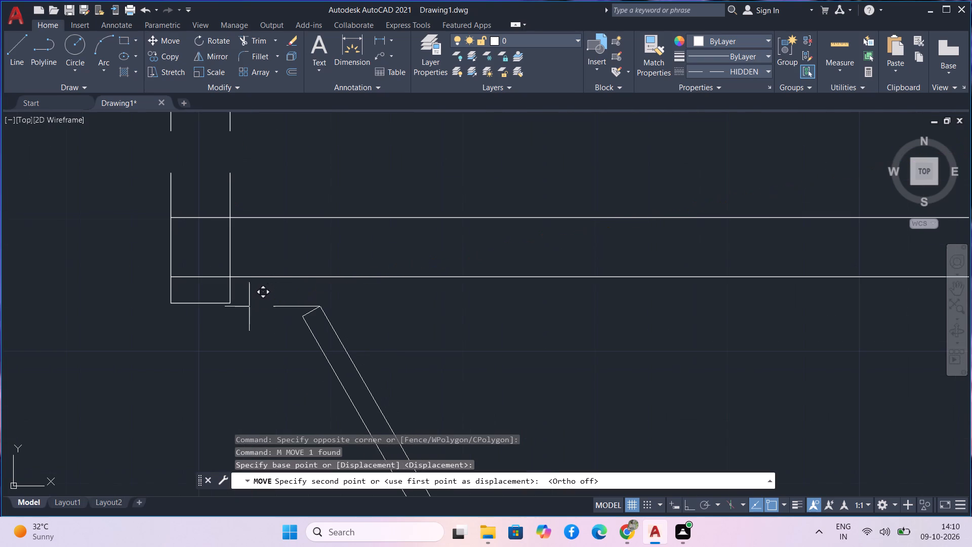
left_click(230, 302)
scroll(240, 284, "down", 1)
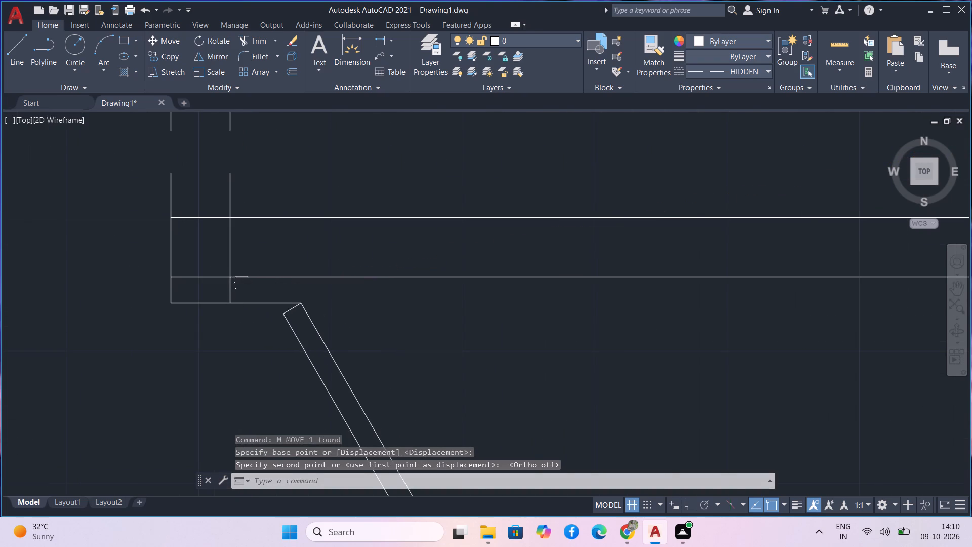
scroll(241, 283, "down", 4)
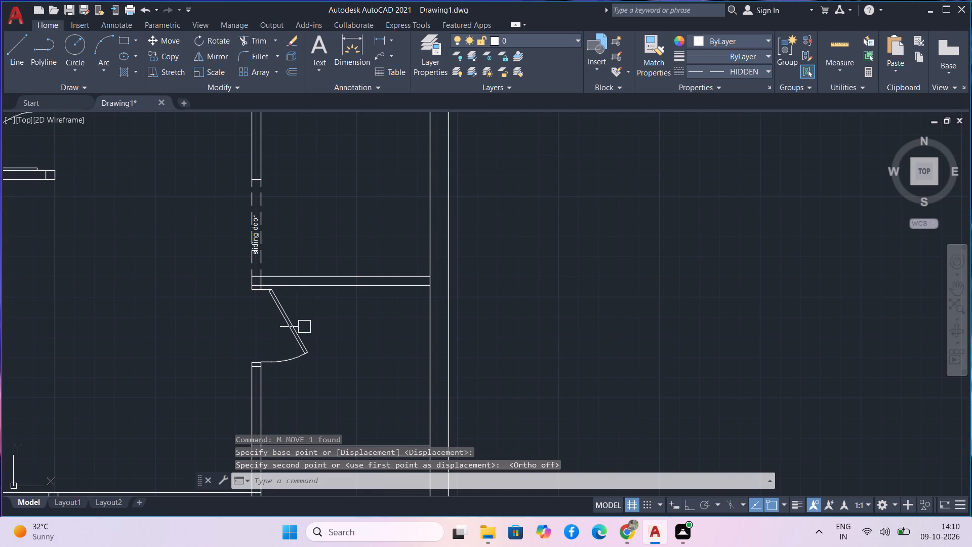
Change the placed door's opening angle so that its leaf stands perpendicular to the wall.
left_click(290, 329)
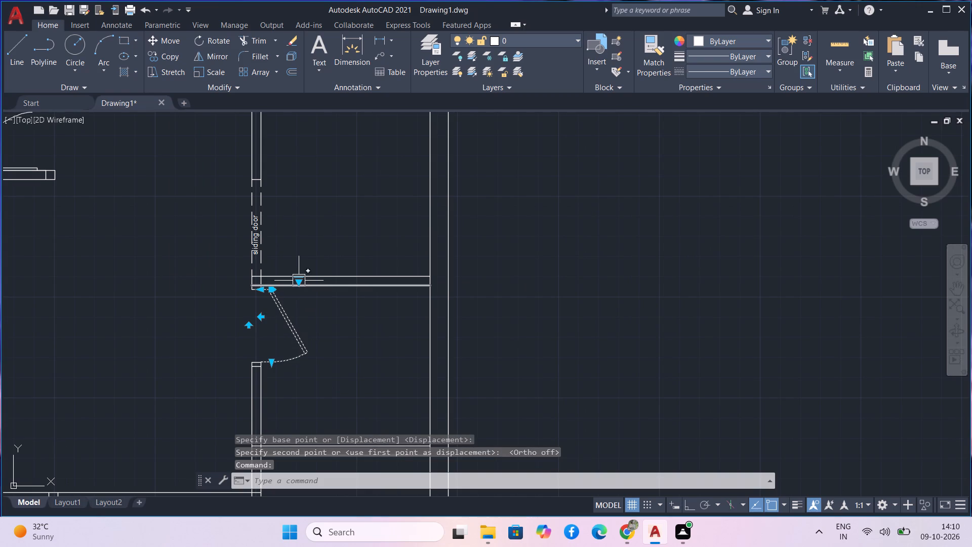
left_click(297, 280)
left_click(322, 324)
scroll(322, 323, "down", 3)
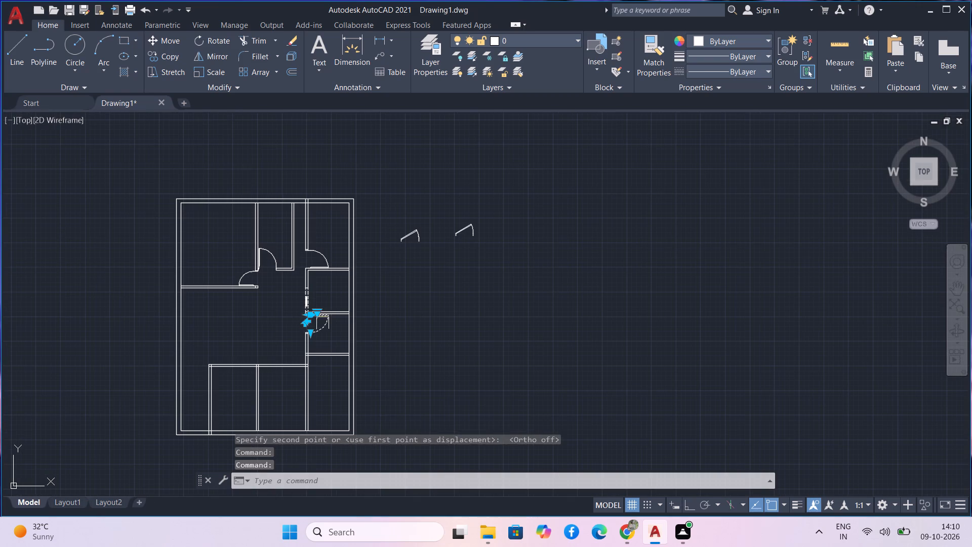
key("Escape")
middle_click_drag(335, 354, 345, 278)
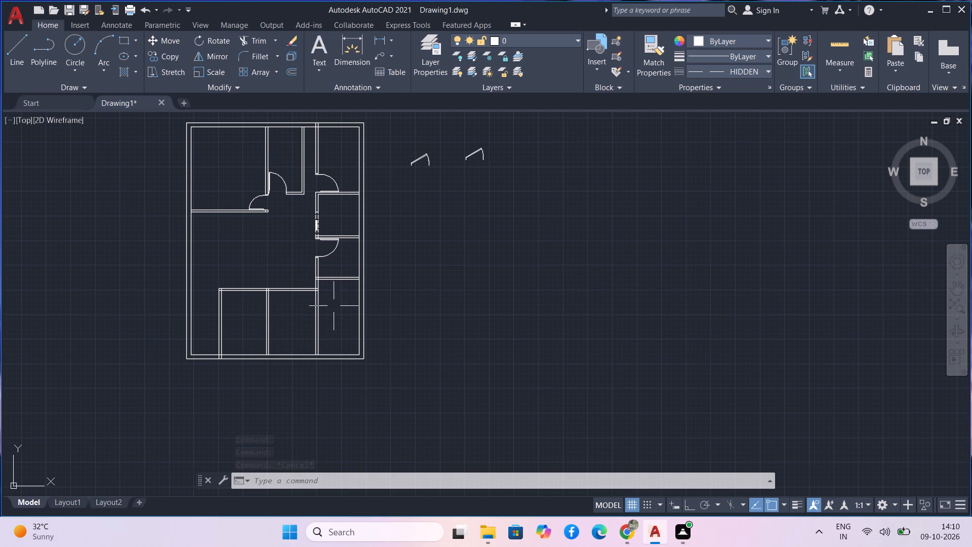
key("Escape")
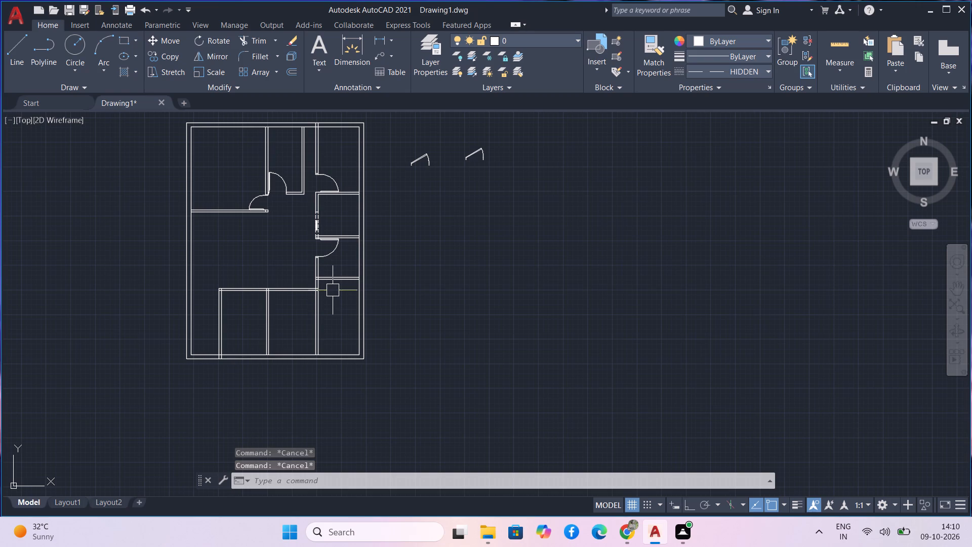
Trim away the wall between the door room's lower partition and the wall below it, and clean the partition's west corner.
type("tr")
key("space")
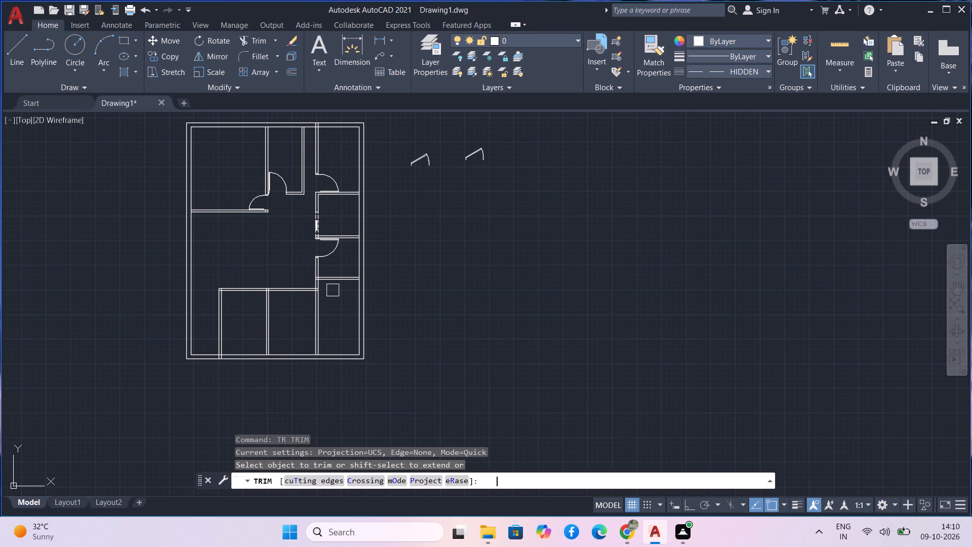
scroll(333, 290, "up", 4)
left_click_drag(304, 259, 104, 233)
scroll(222, 197, "up", 1)
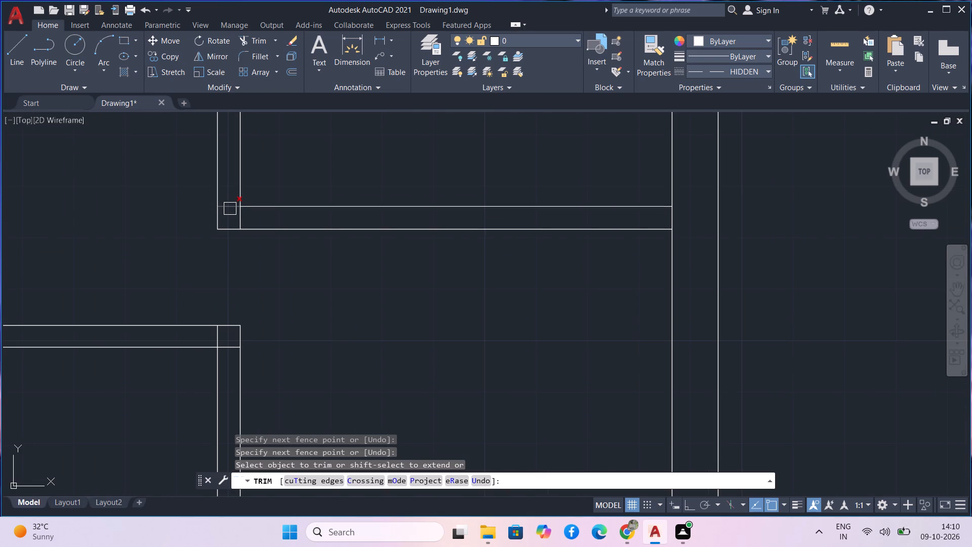
left_click(230, 209)
left_click(239, 216)
scroll(239, 216, "down", 2)
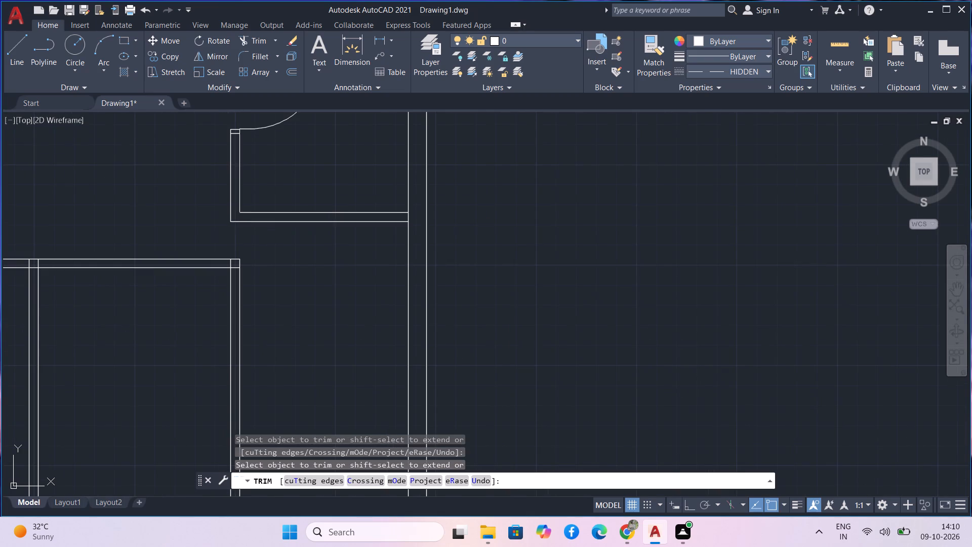
Trim the east wall's inner line where the door room's lower and upper partitions meet it.
scroll(407, 221, "up", 4)
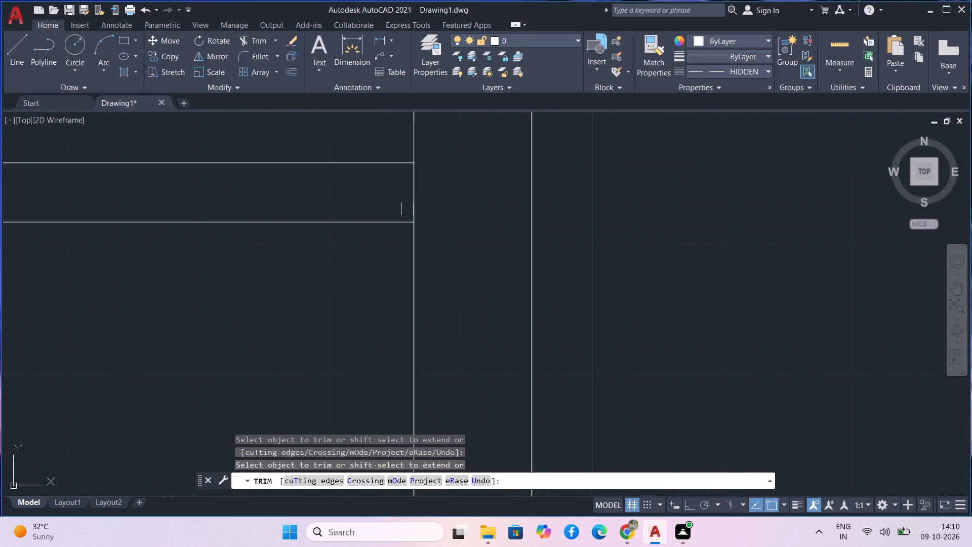
left_click(410, 203)
scroll(410, 203, "down", 3)
scroll(411, 252, "down", 3)
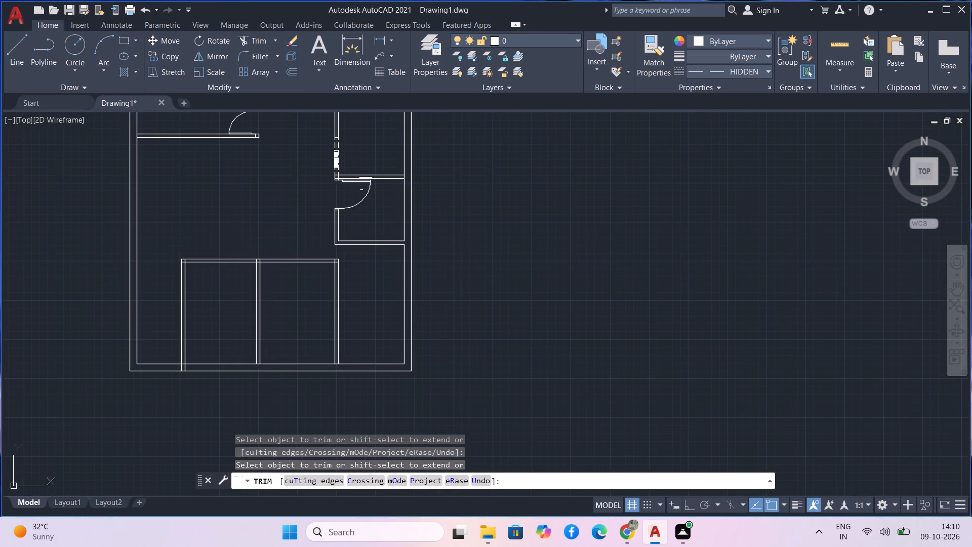
scroll(393, 177, "up", 3)
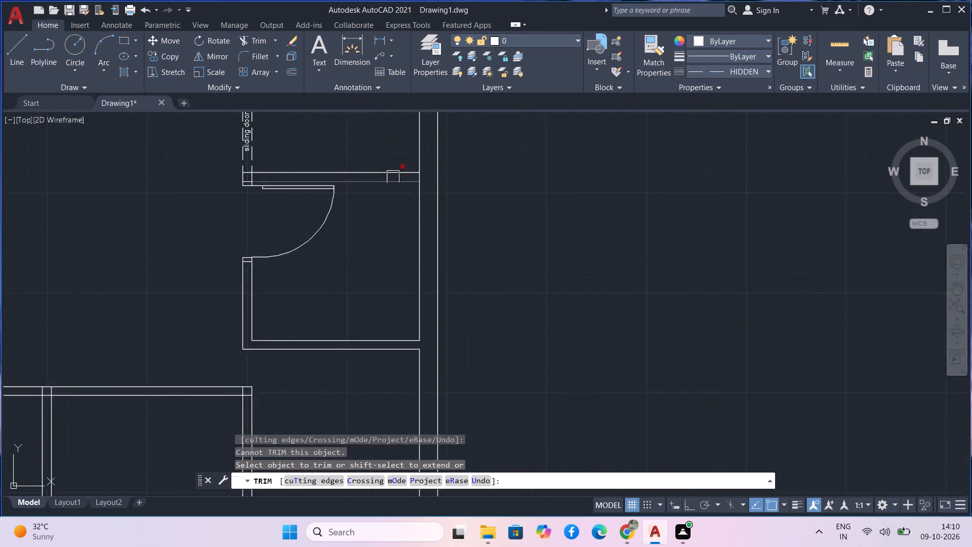
left_click(434, 178)
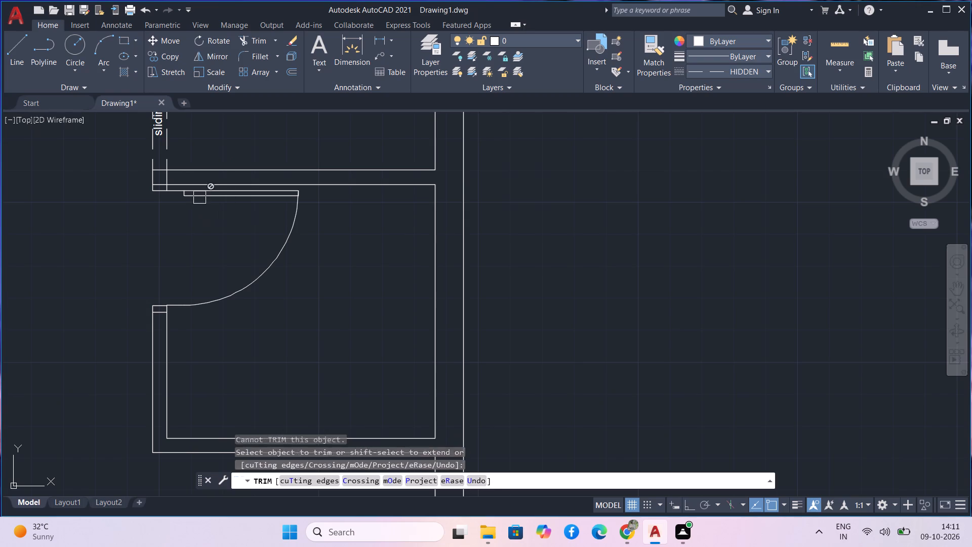
Trim the lines crossing the junction of the door room's upper partition and its west wall, just above the door.
scroll(165, 175, "up", 4)
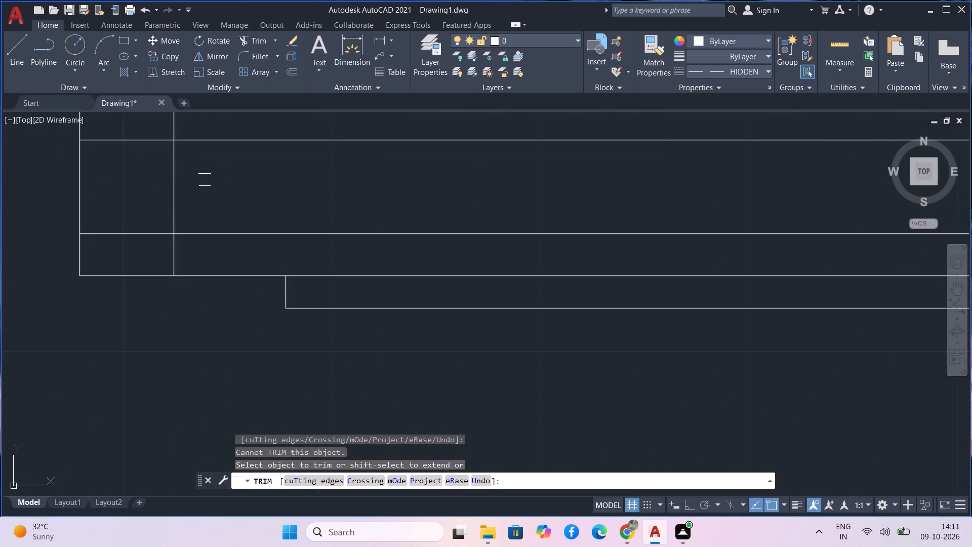
left_click_drag(210, 178, 133, 144)
left_click_drag(132, 143, 132, 158)
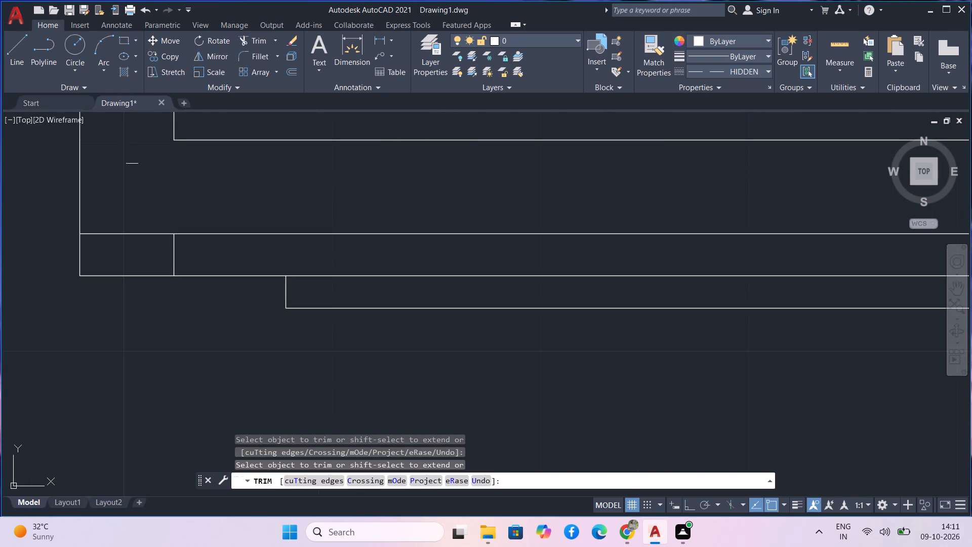
left_click_drag(132, 158, 132, 160)
scroll(140, 185, "down", 1)
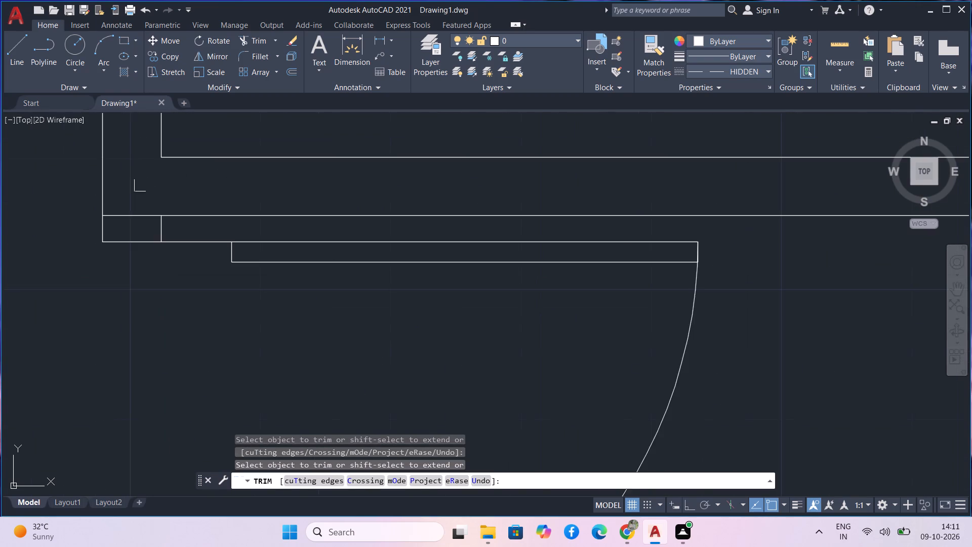
scroll(140, 185, "down", 2)
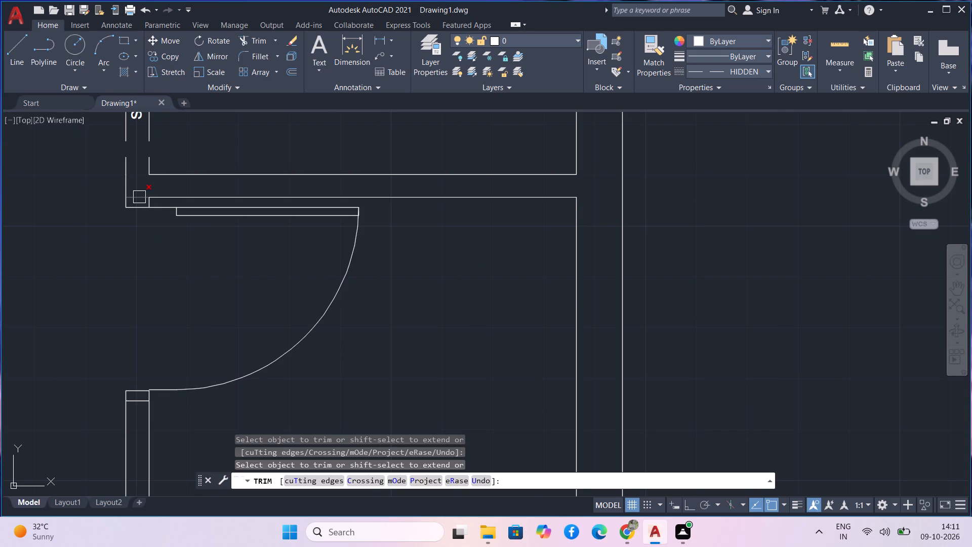
left_click(139, 197)
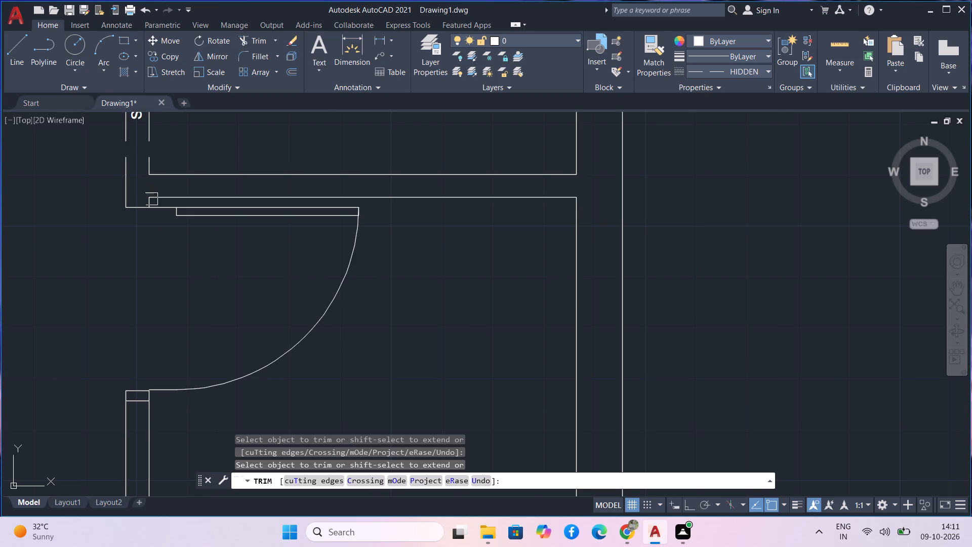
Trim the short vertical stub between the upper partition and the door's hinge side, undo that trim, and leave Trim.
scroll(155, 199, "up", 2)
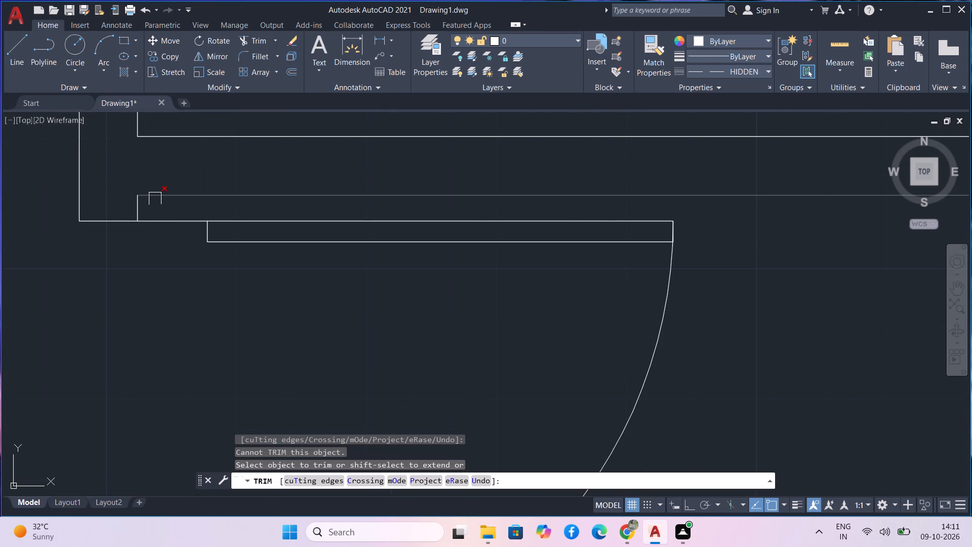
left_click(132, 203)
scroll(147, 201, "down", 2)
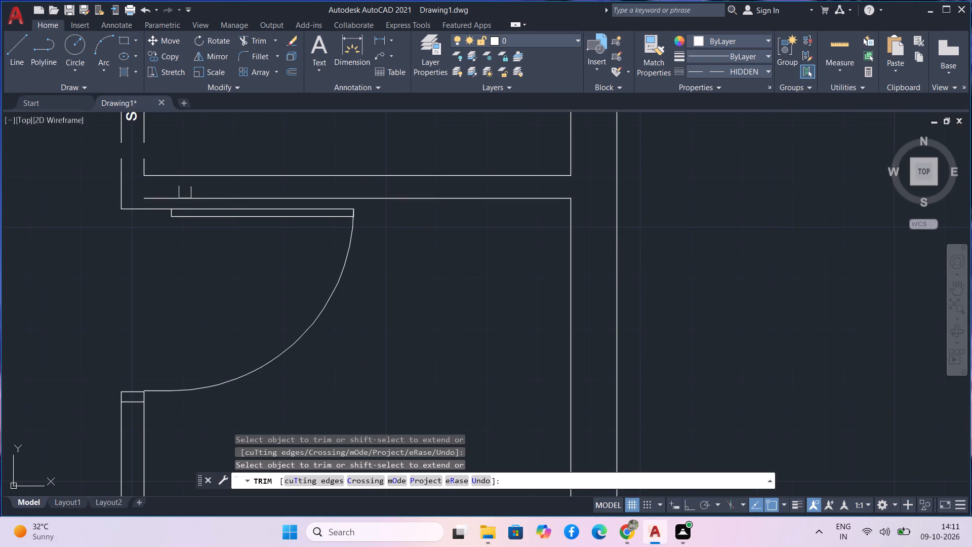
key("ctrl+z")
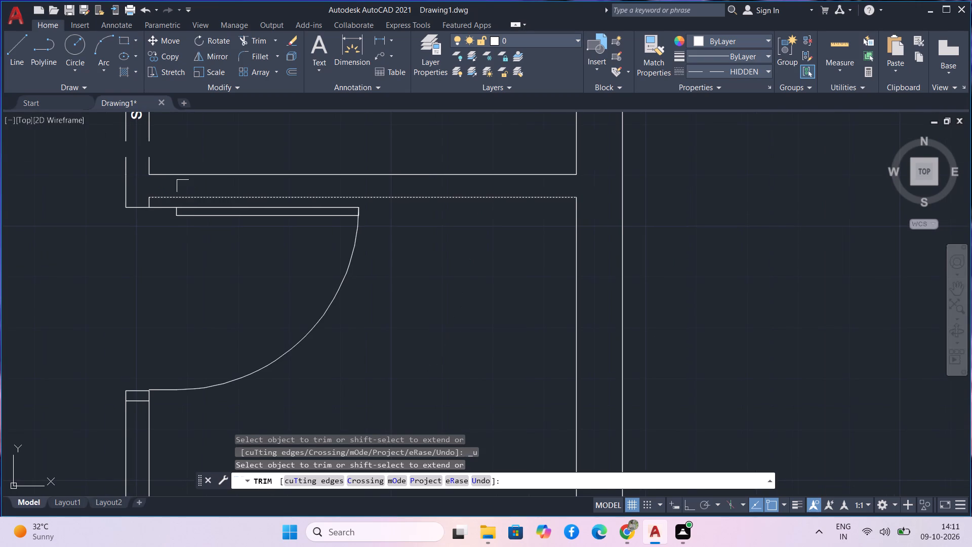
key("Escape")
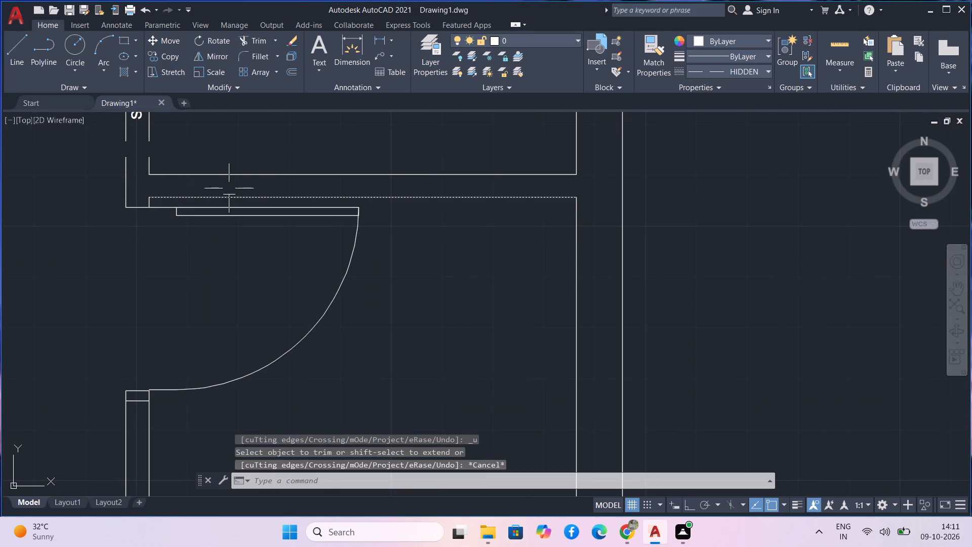
Quick-measure the gap between the door room's lower partition and the top wall of the rooms below.
scroll(199, 150, "down", 1)
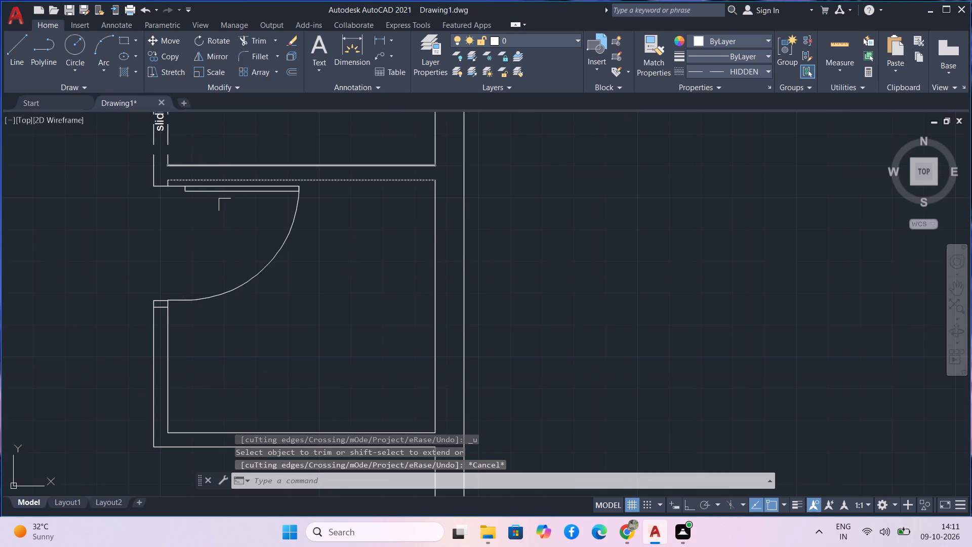
middle_click_drag(292, 292, 279, 214)
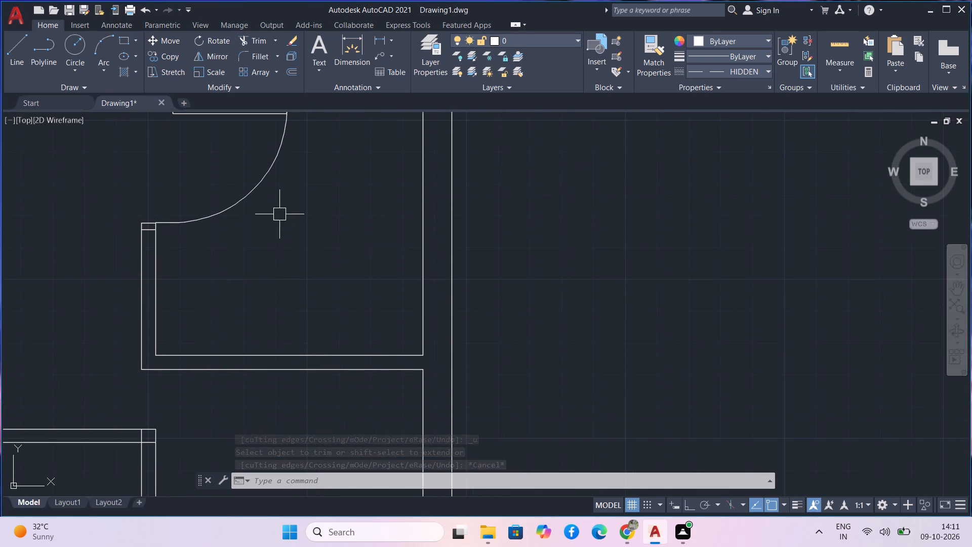
scroll(252, 274, "down", 1)
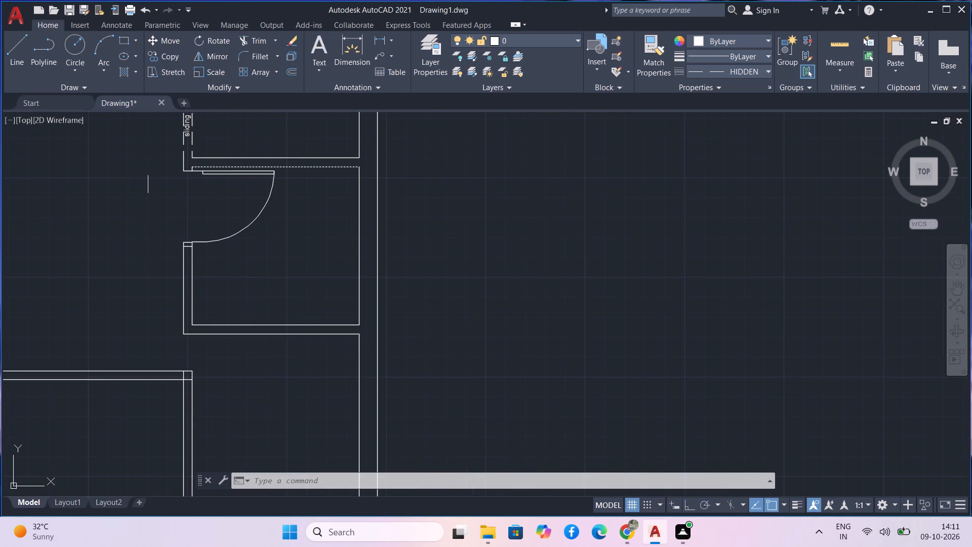
scroll(146, 199, "down", 1)
middle_click_drag(150, 201, 250, 114)
scroll(285, 209, "up", 4)
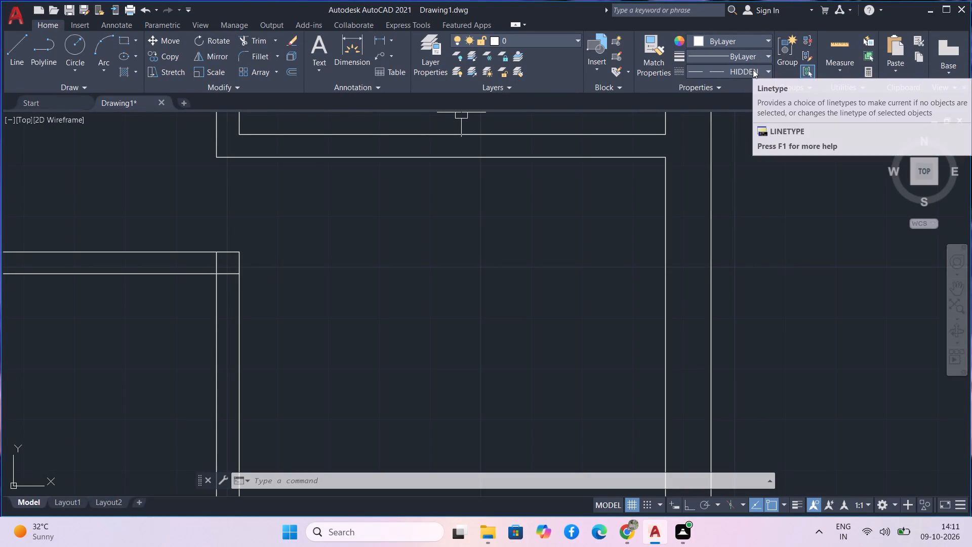
left_click(839, 45)
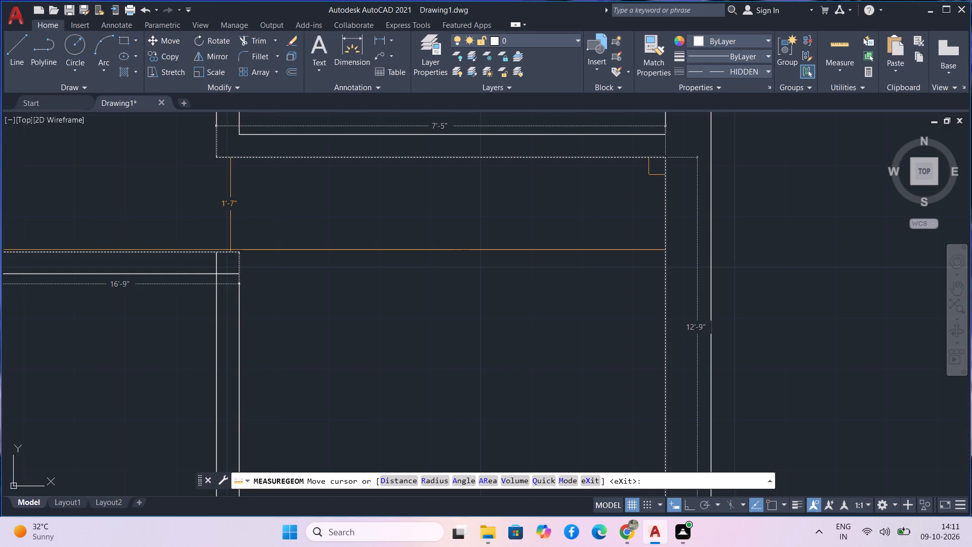
key("Escape")
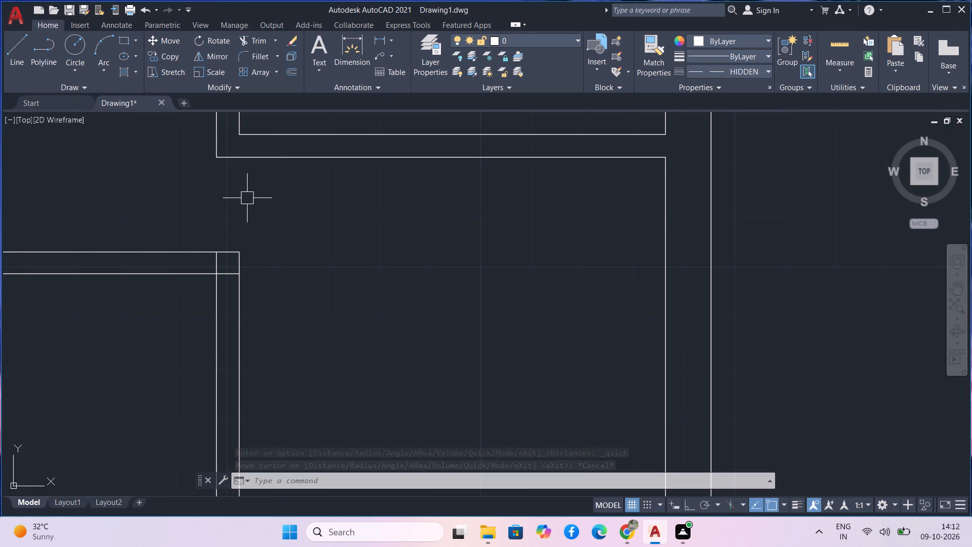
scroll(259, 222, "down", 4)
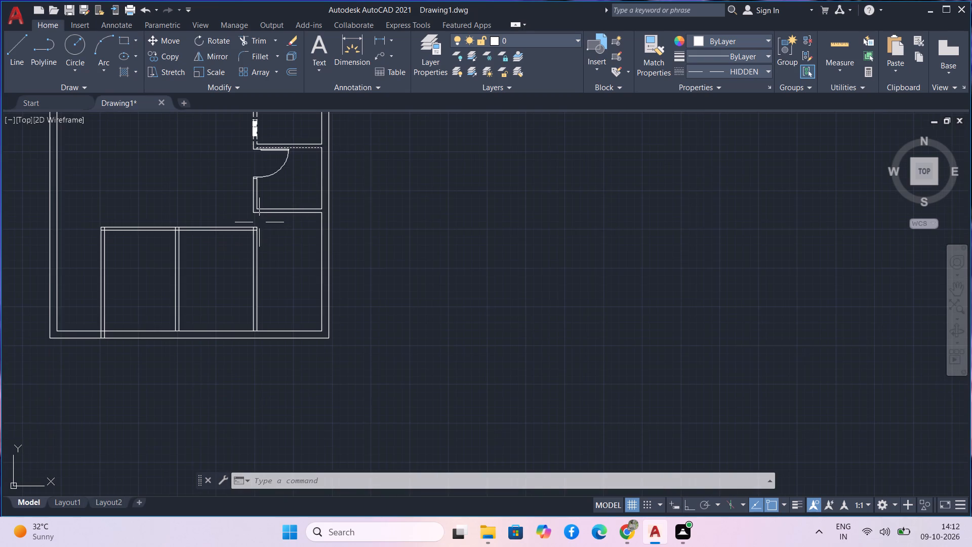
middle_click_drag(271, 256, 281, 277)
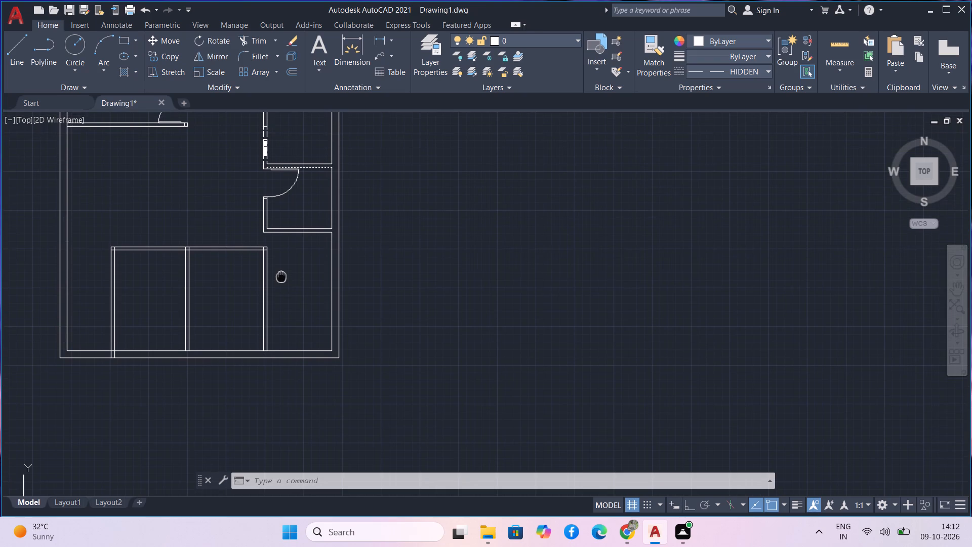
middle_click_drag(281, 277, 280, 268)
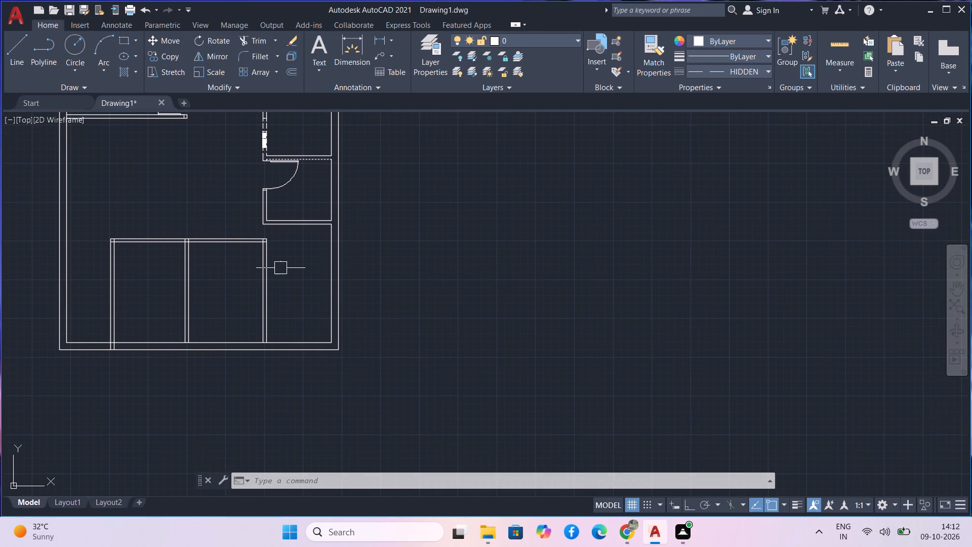
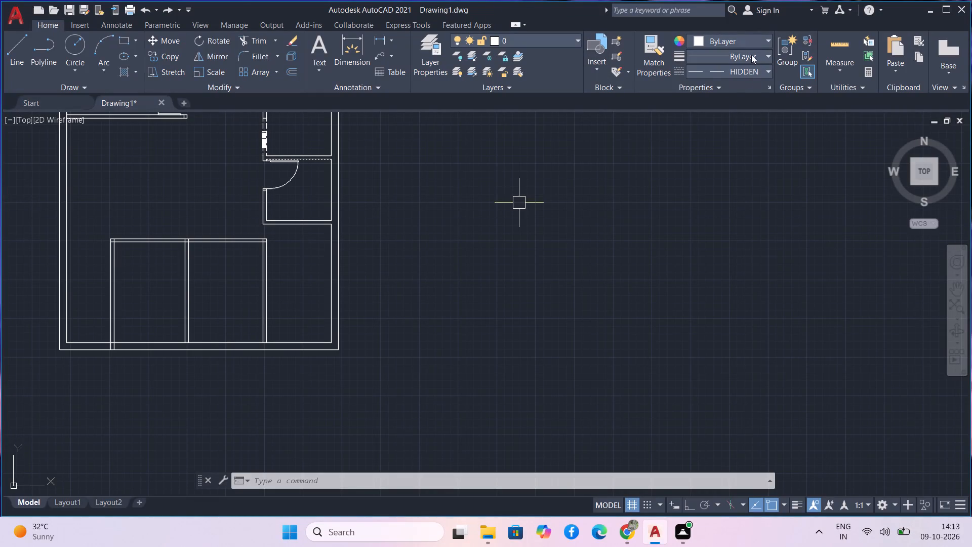
With the HIDDEN linetype, draw a vertical line from the lower rooms' top wall up to the door room's lower-west outer corner.
left_click(754, 71)
left_click(739, 146)
type("l")
key("space")
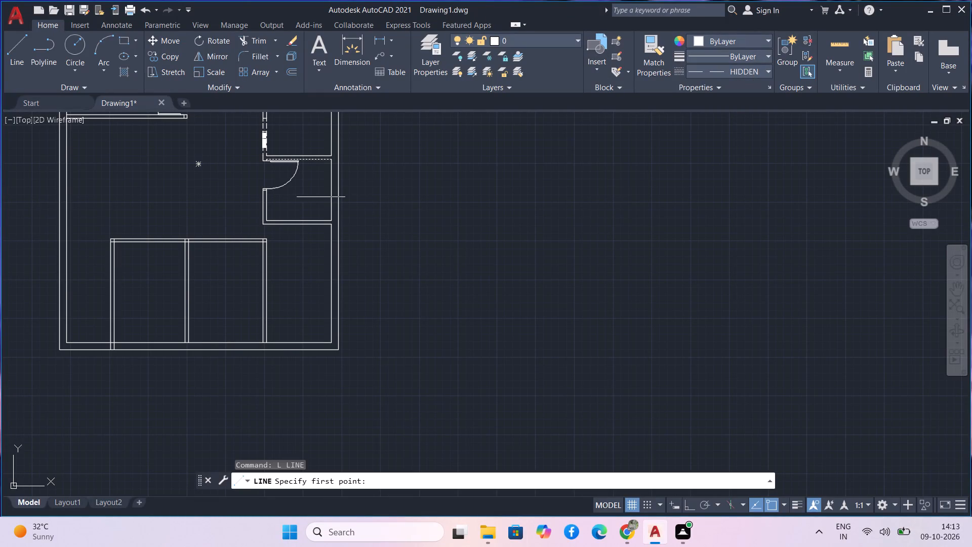
scroll(257, 229, "up", 4)
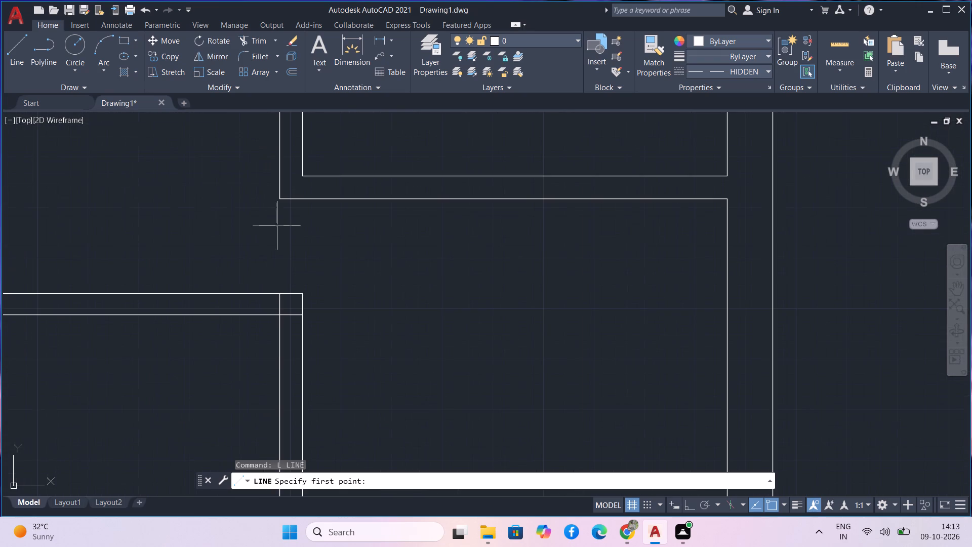
scroll(281, 226, "up", 2)
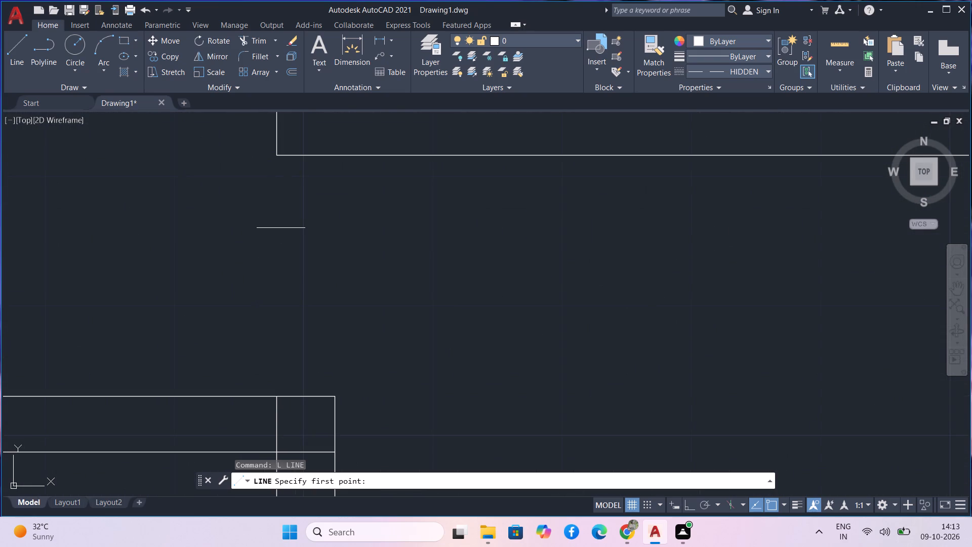
left_click(275, 398)
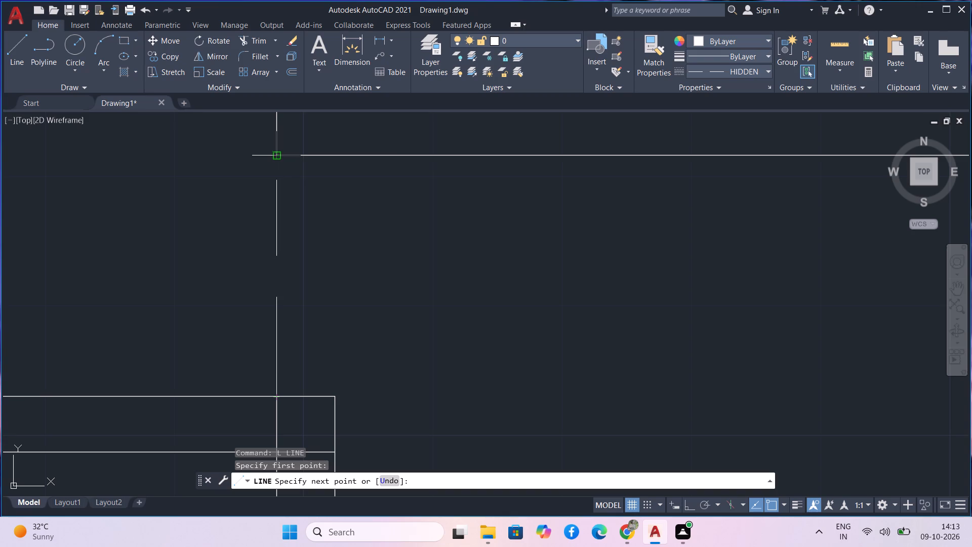
left_click(277, 154)
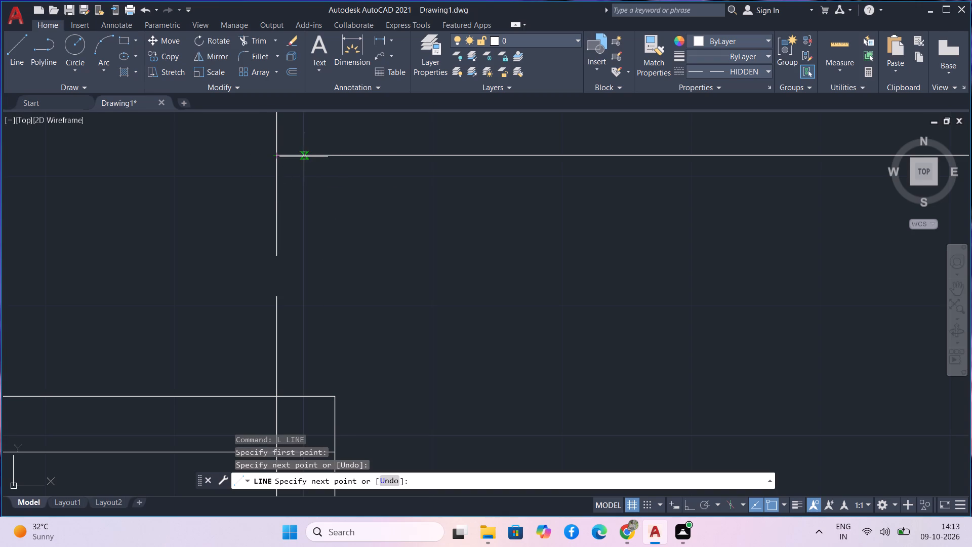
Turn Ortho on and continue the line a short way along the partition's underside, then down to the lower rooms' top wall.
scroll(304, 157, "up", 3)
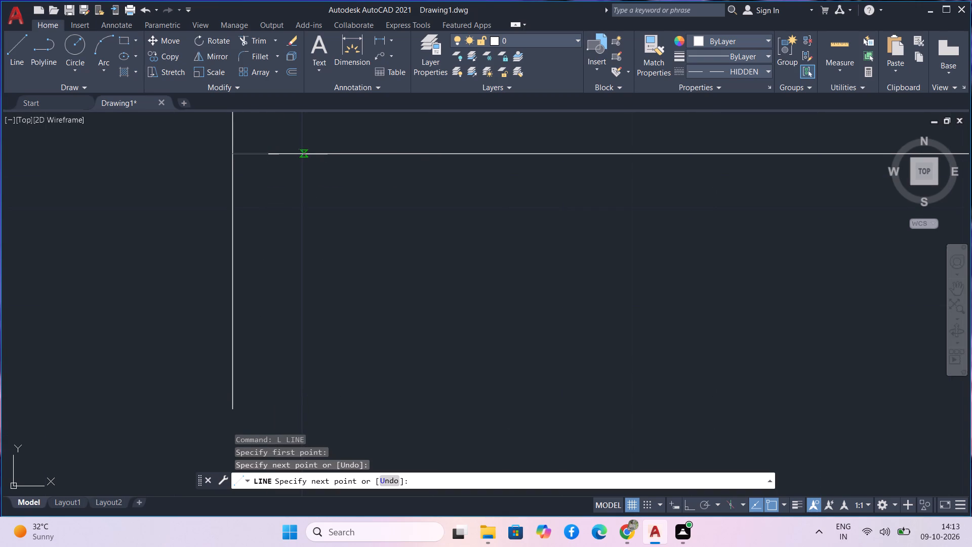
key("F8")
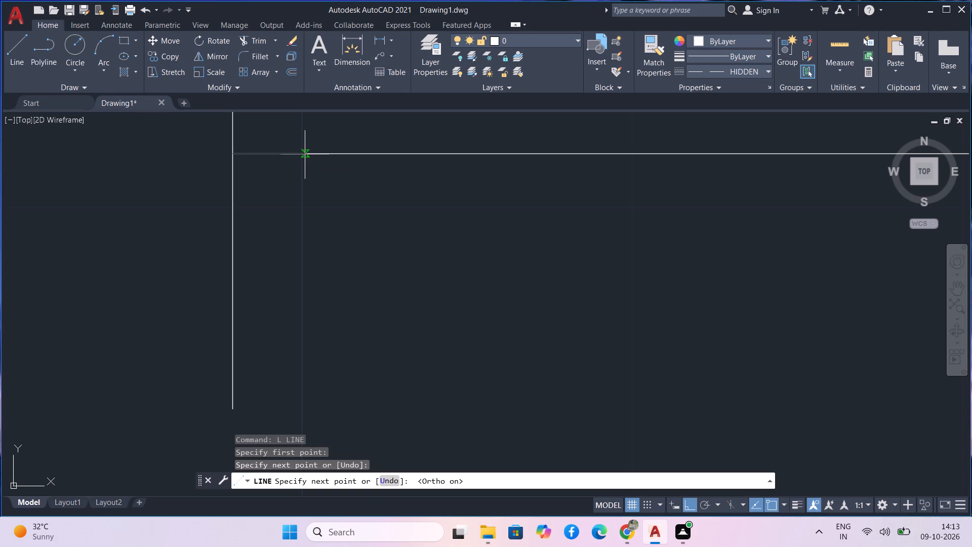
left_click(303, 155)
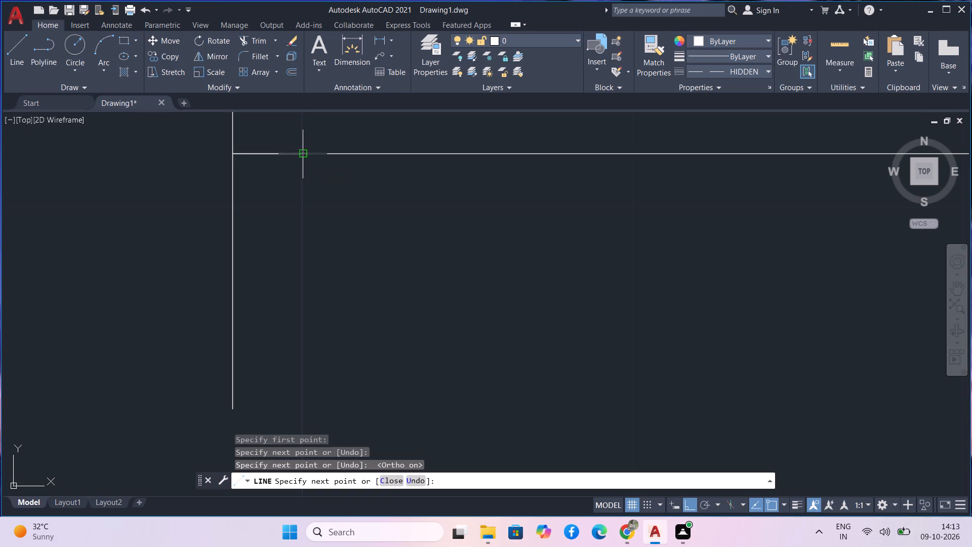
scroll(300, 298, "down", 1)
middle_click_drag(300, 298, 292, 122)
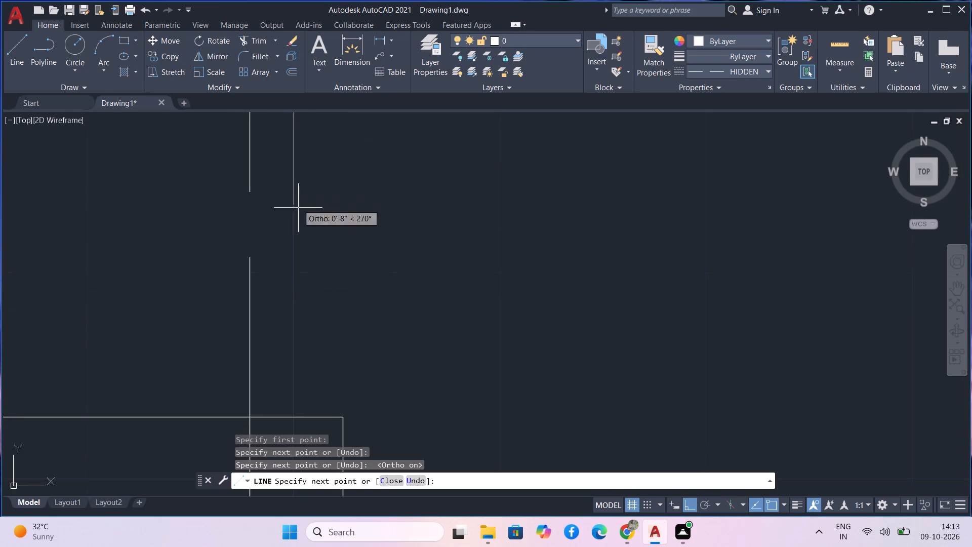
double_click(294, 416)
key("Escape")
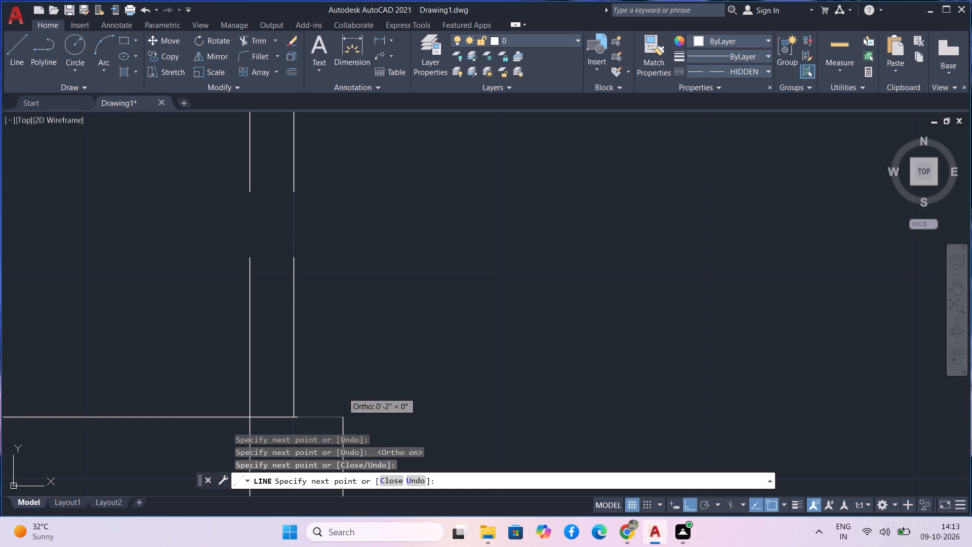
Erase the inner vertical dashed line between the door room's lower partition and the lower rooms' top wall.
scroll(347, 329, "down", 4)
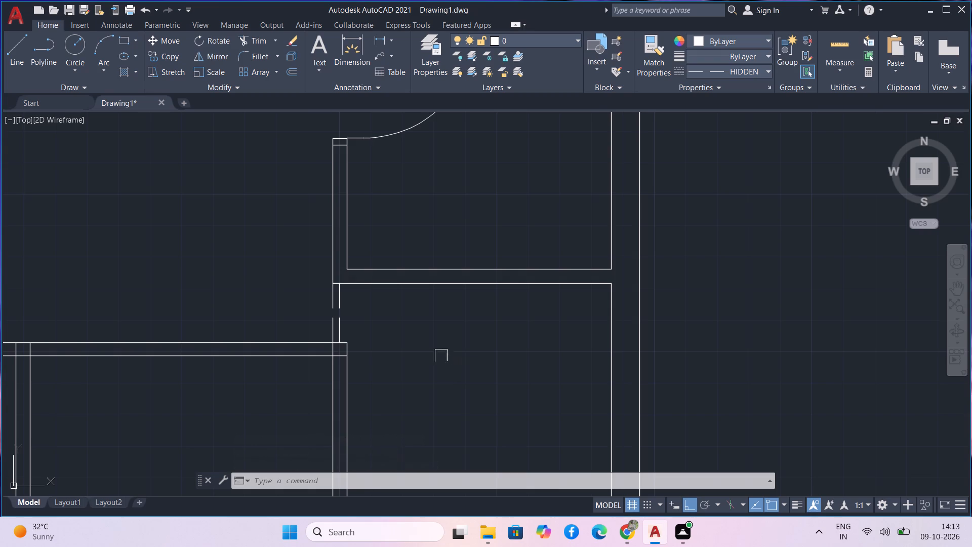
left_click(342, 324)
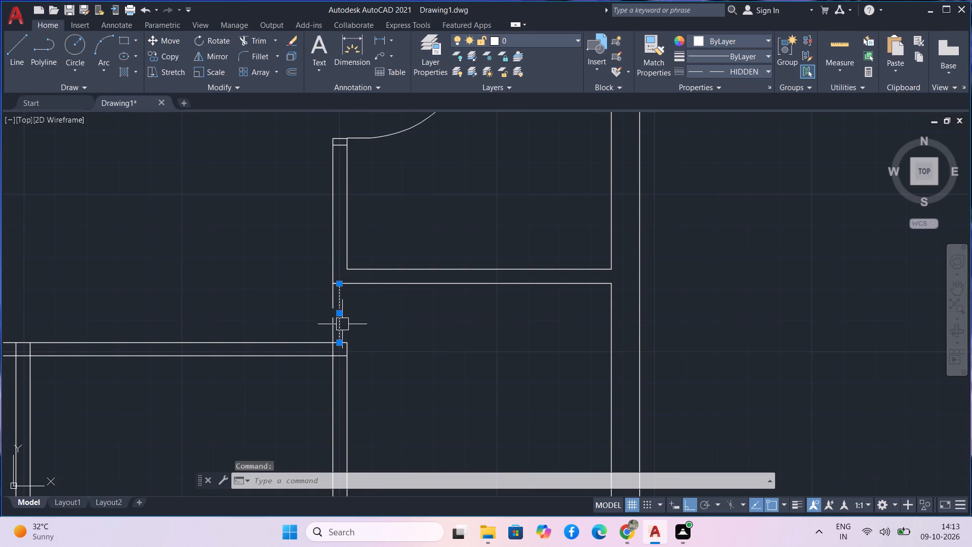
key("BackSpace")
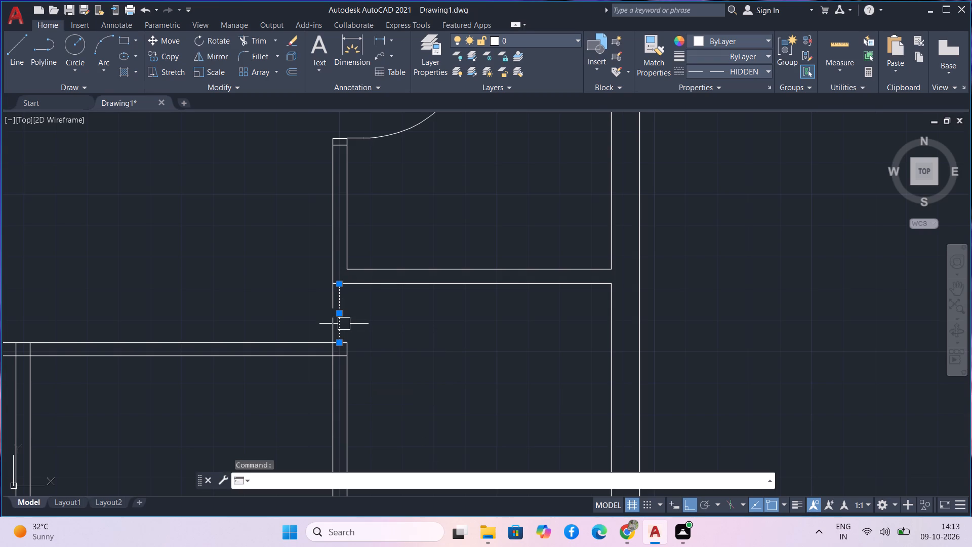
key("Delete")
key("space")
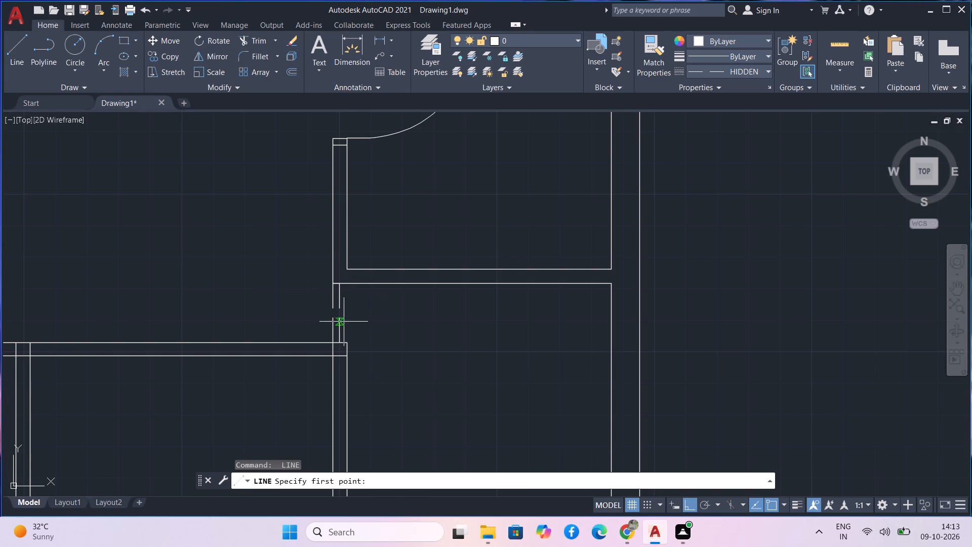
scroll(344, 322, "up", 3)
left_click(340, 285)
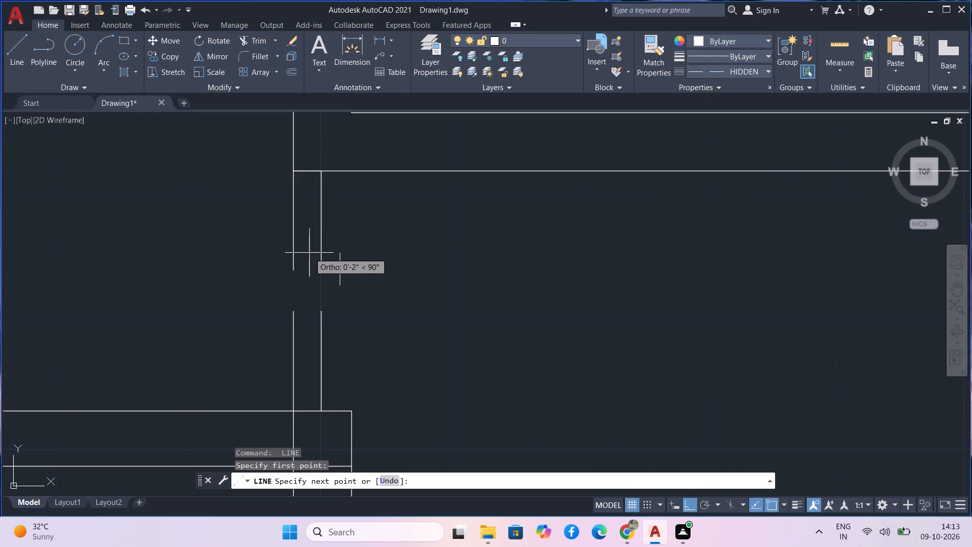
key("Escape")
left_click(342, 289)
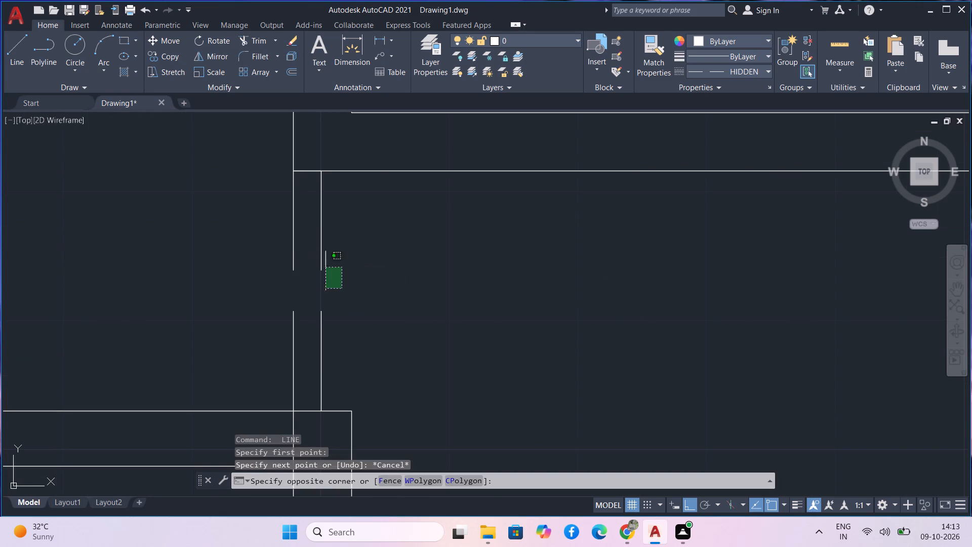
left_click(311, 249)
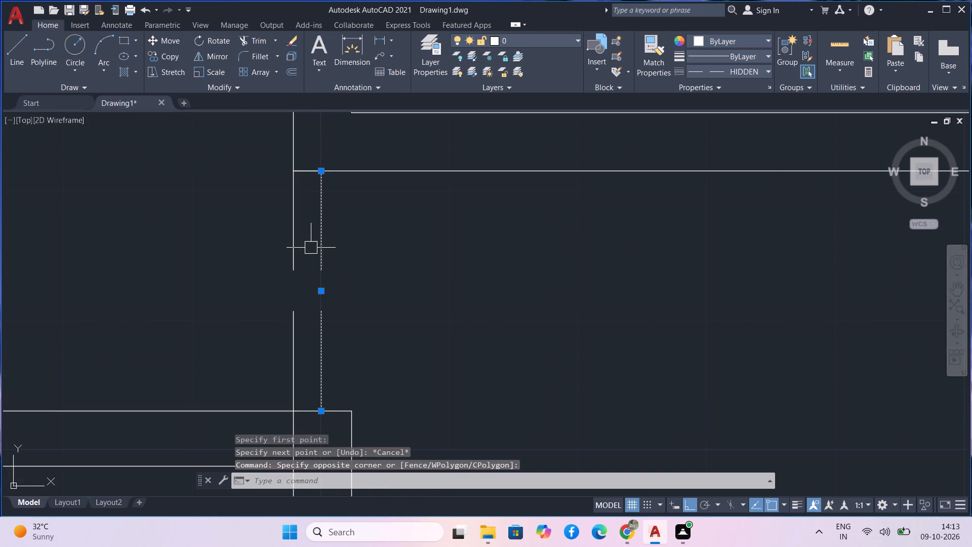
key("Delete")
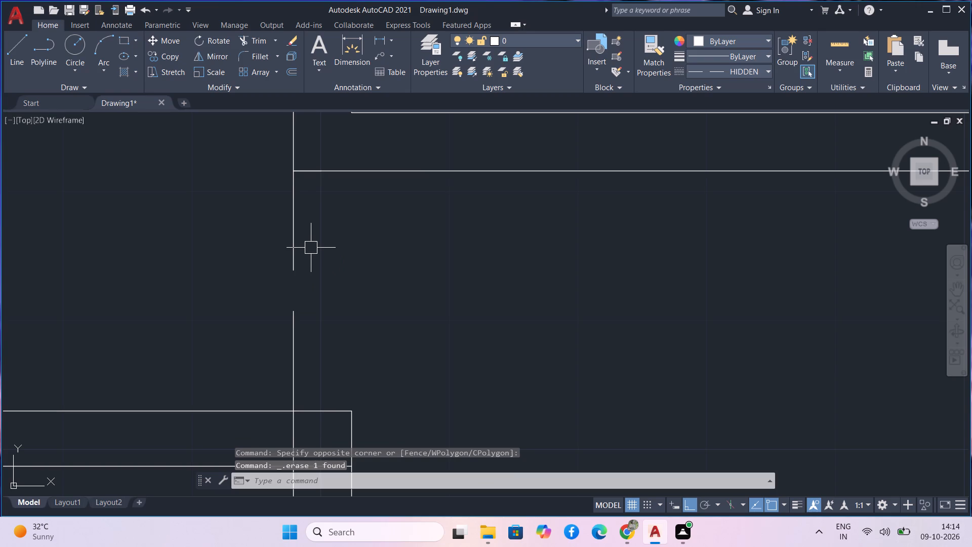
Draw a vertical dashed line from the lower rooms' top-east outer corner up to the underside of the door room's lower partition.
type("l")
key("space")
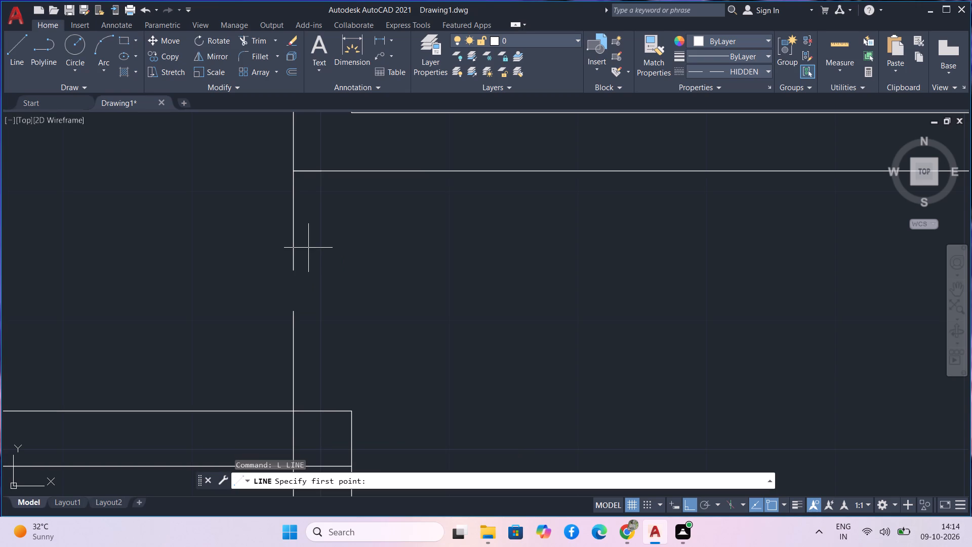
left_click_drag(351, 410, 349, 380)
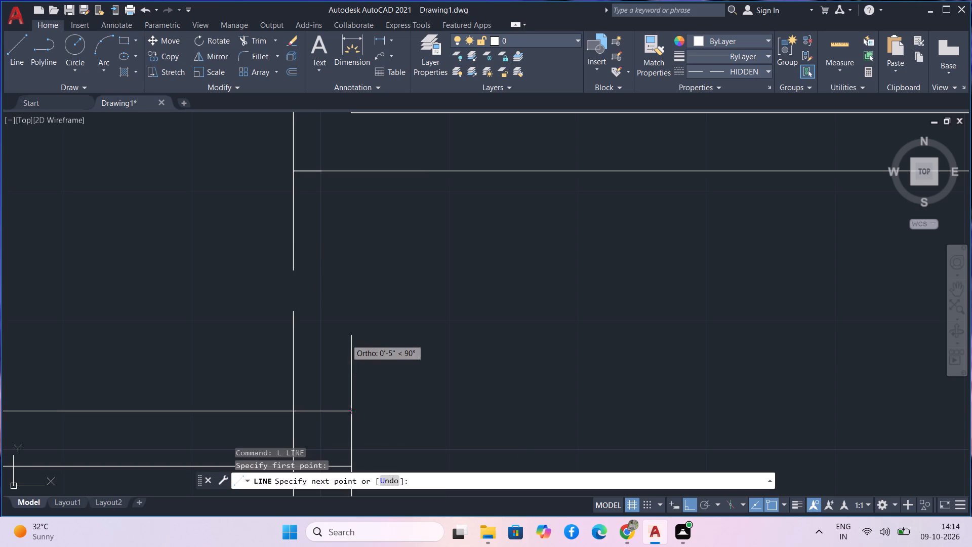
left_click(351, 174)
key("Escape")
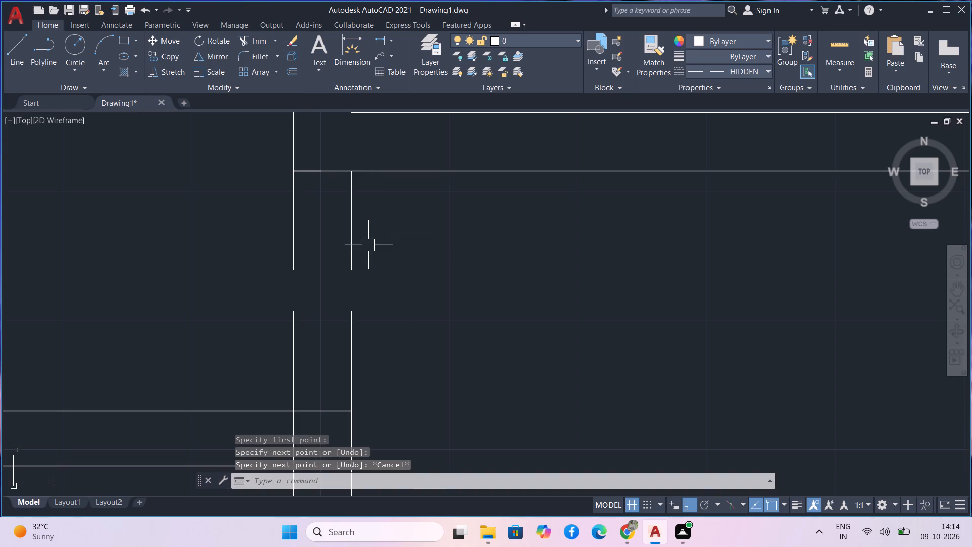
Quick-measure the width and height of the eastern of the two lower rooms.
scroll(386, 295, "down", 2)
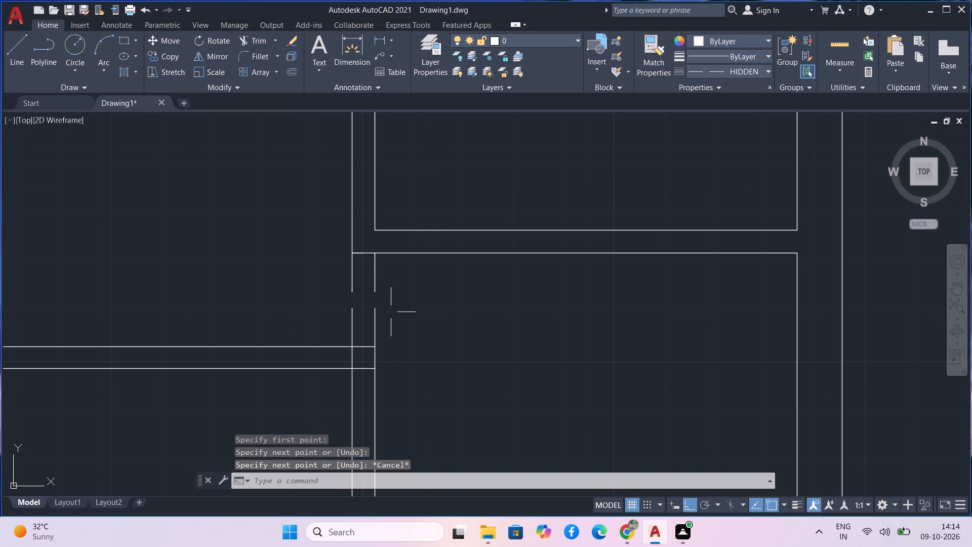
middle_click_drag(391, 312, 344, 255)
scroll(344, 254, "down", 1)
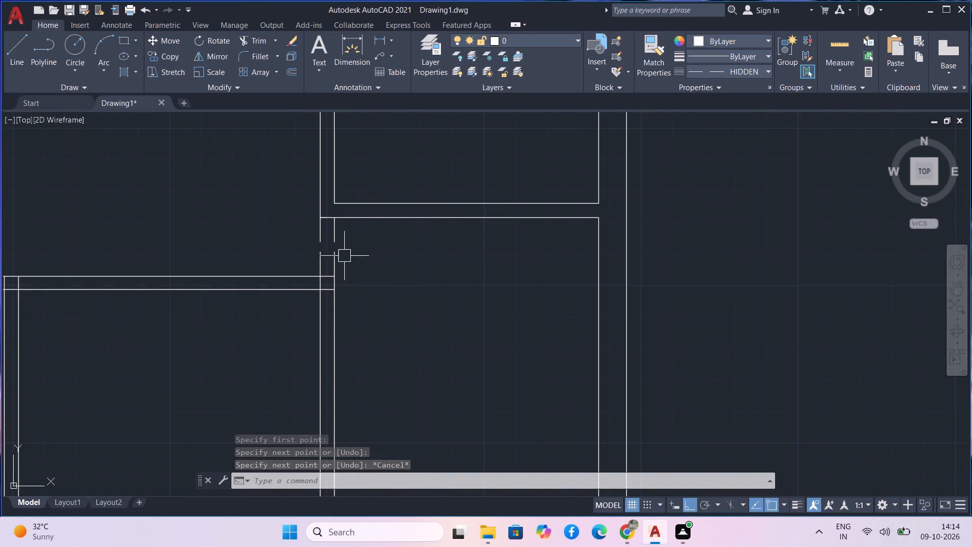
middle_click_drag(350, 331, 350, 266)
scroll(355, 267, "down", 1)
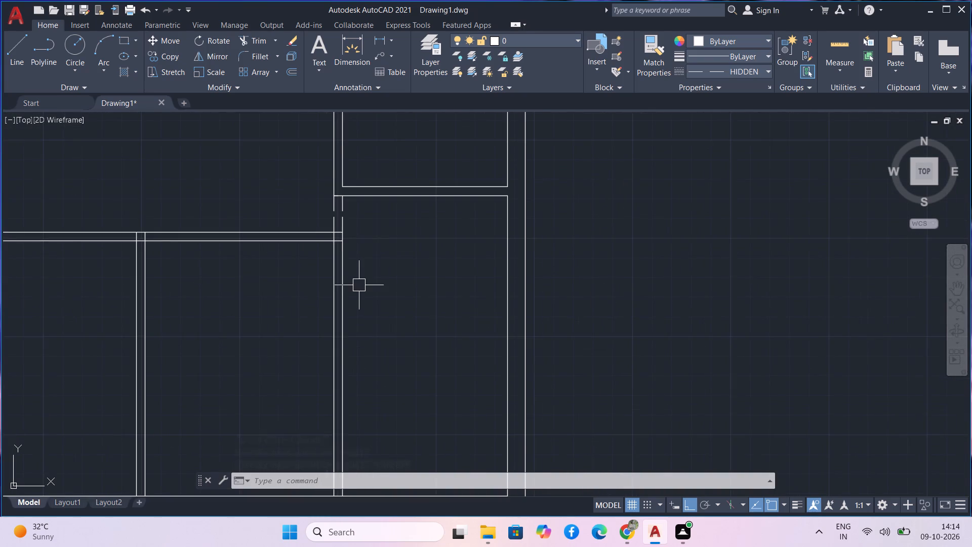
scroll(359, 285, "down", 1)
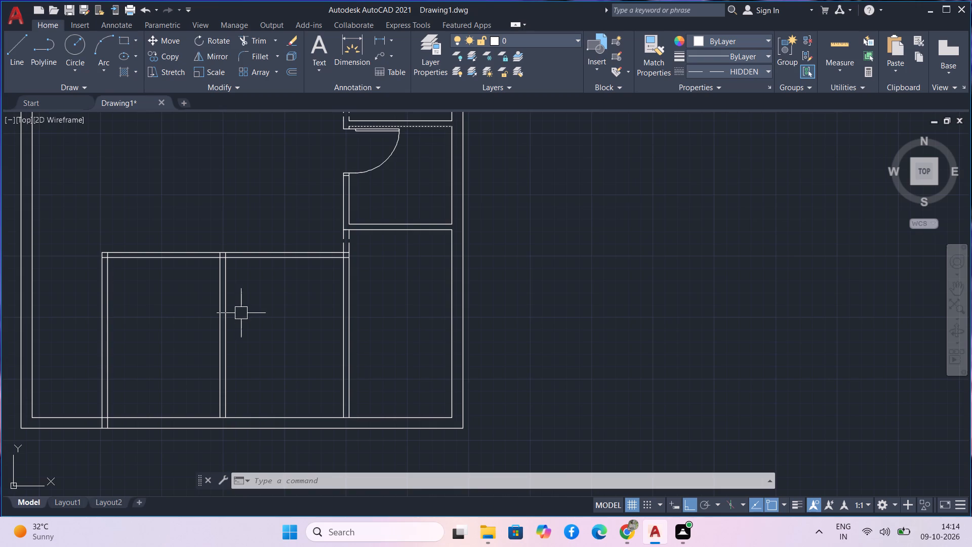
middle_click_drag(241, 313, 238, 325)
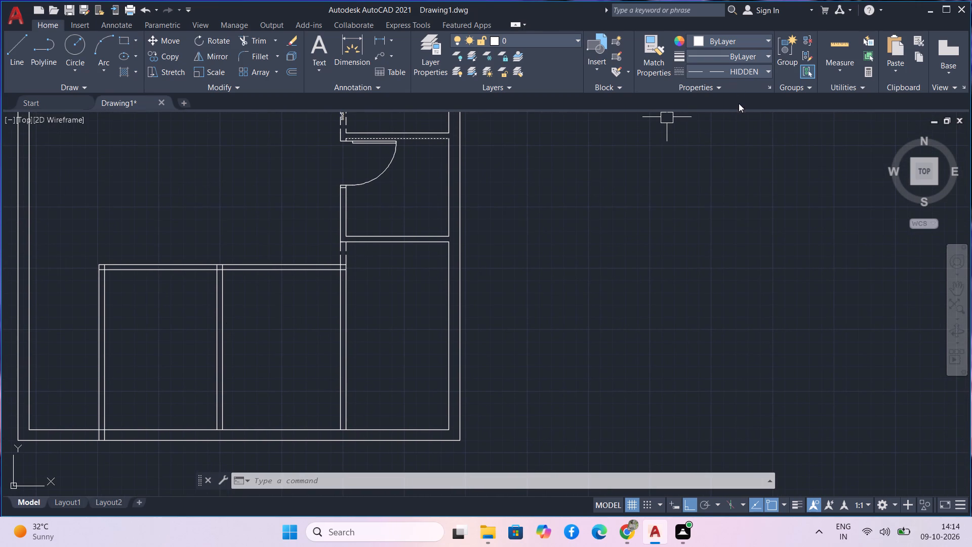
left_click(852, 46)
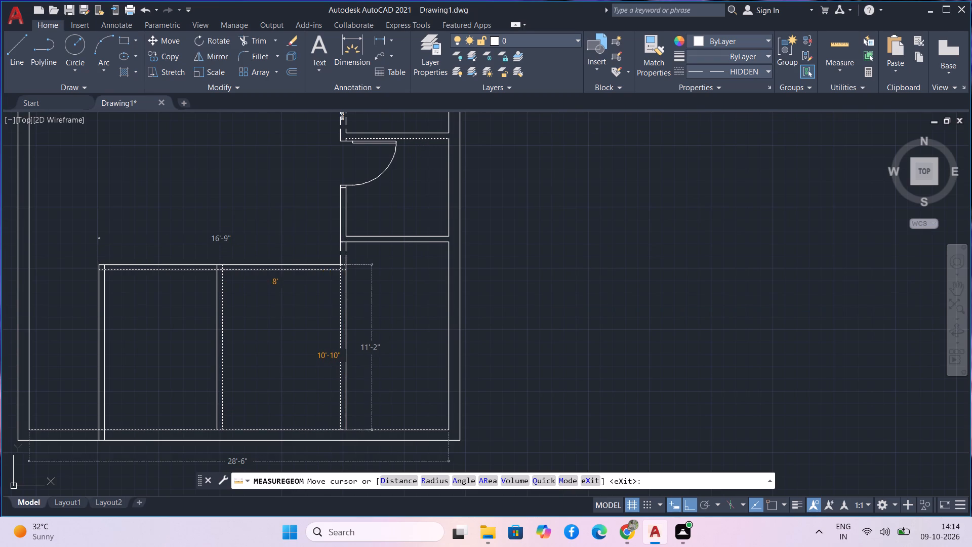
key("Escape")
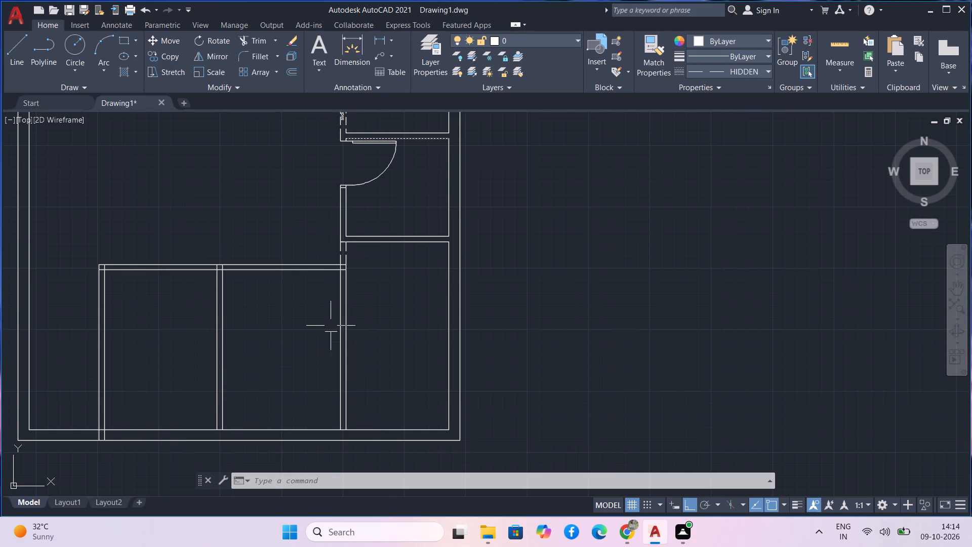
Offset the inner faces of the eastern lower room's two side walls 2' inward into the room.
type("o")
key("space")
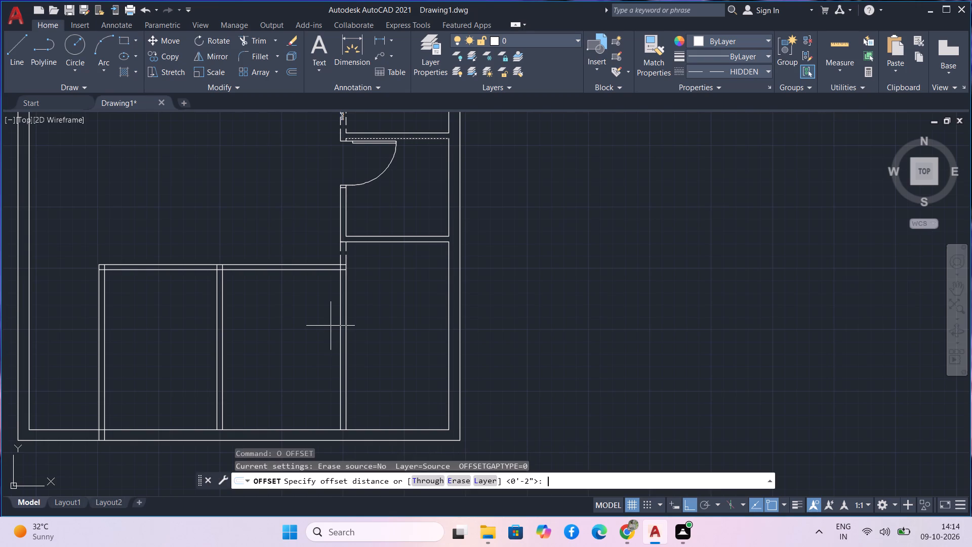
type("2'")
key("Return")
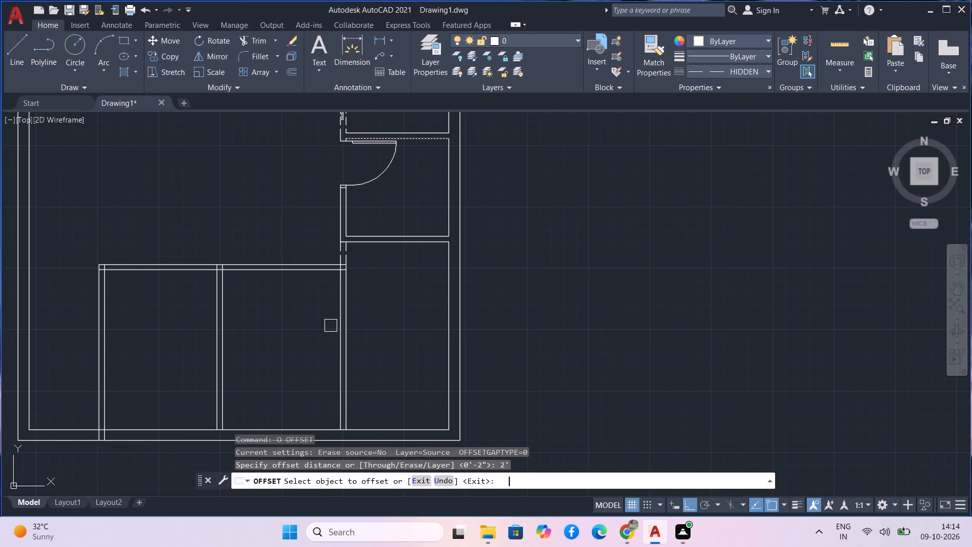
scroll(323, 250, "up", 3)
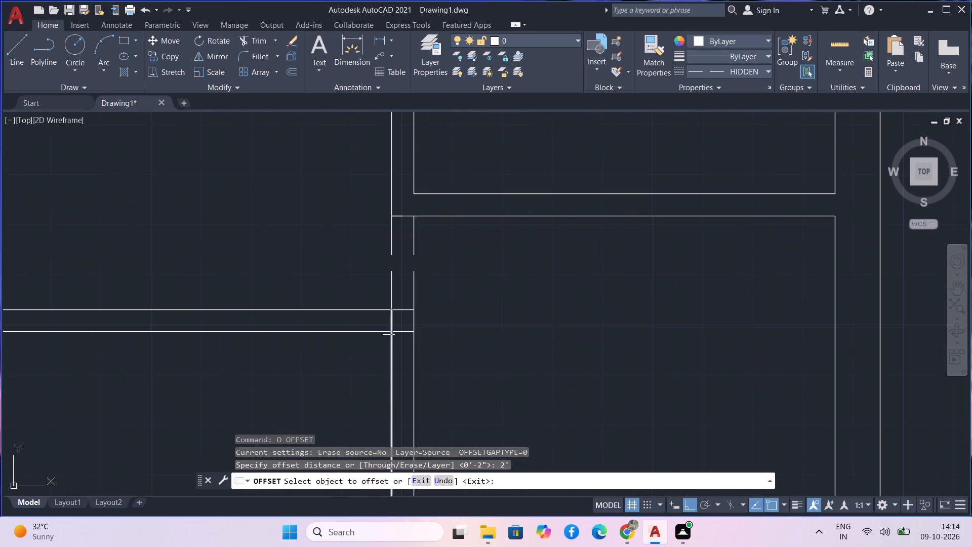
left_click(390, 324)
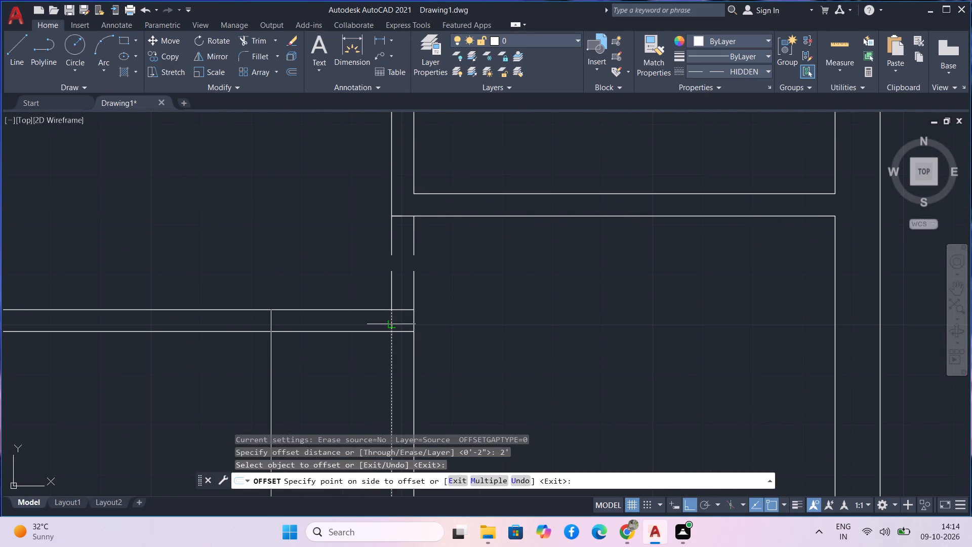
left_click(318, 322)
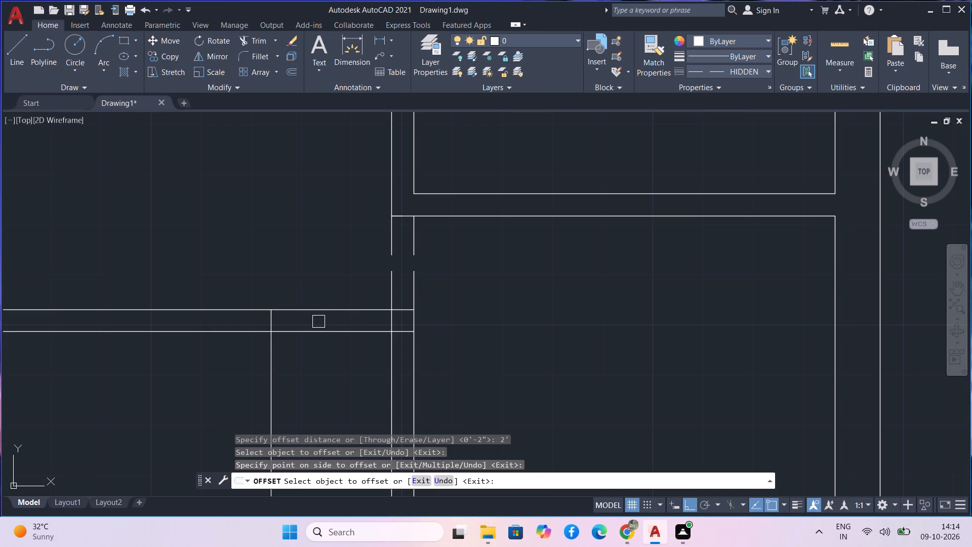
scroll(323, 357, "down", 3)
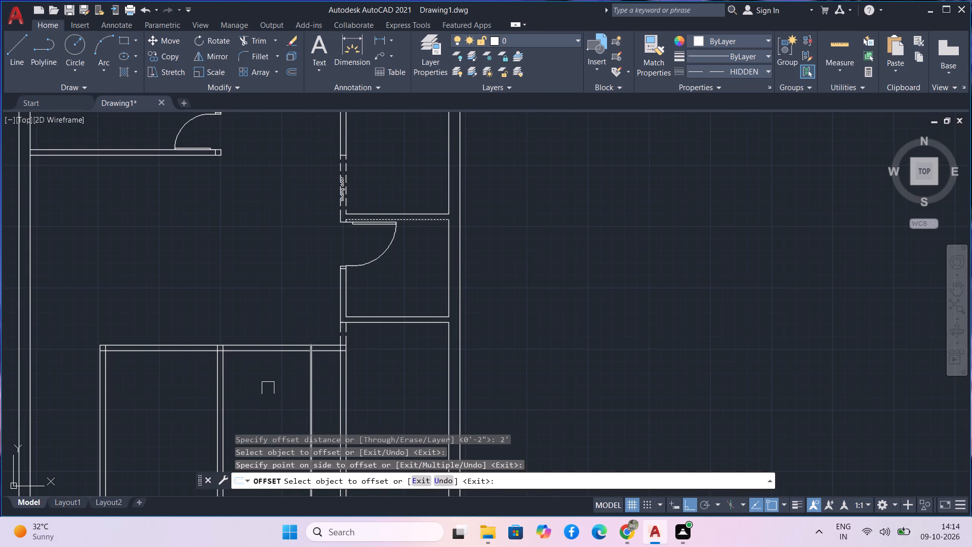
left_click(226, 385)
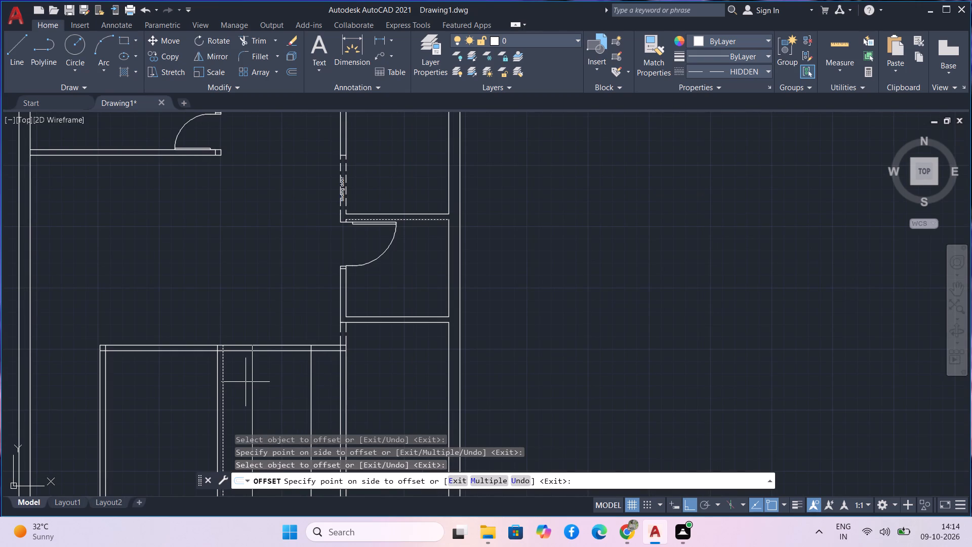
left_click(246, 382)
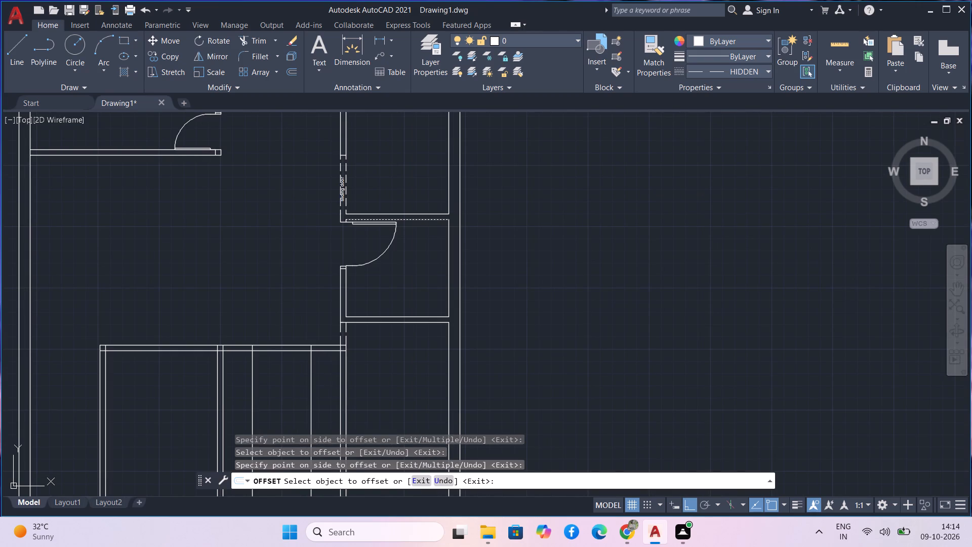
Quick-measure the distance between the two offset lines inside the eastern lower room.
left_click(838, 47)
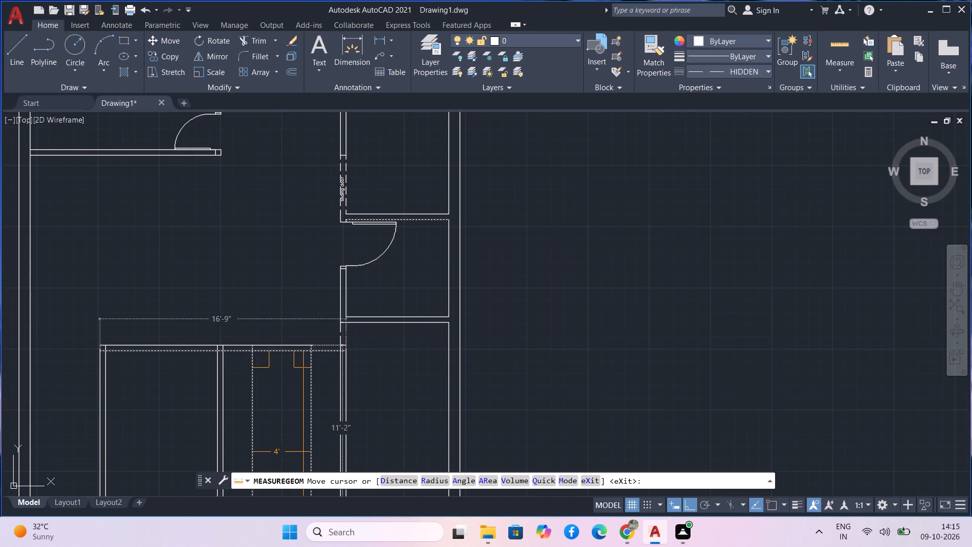
key("Escape")
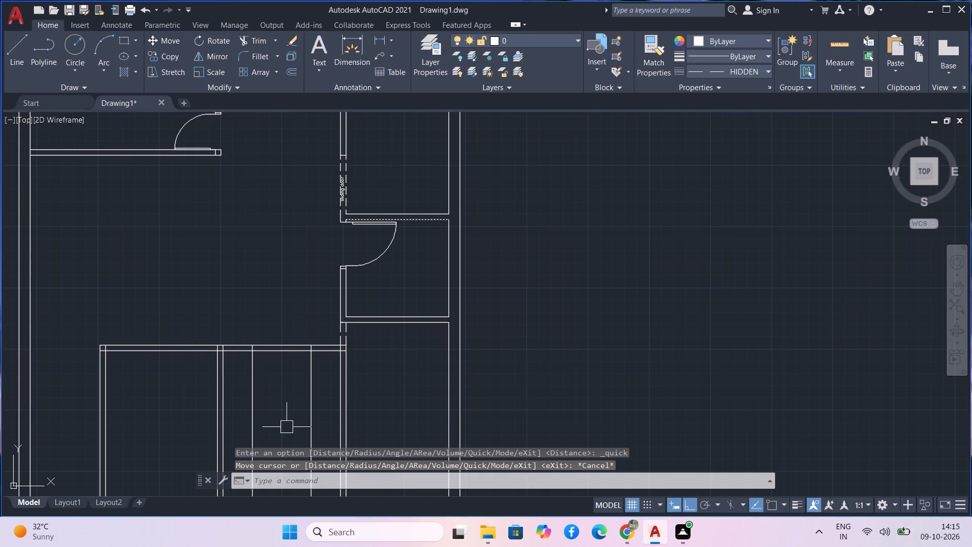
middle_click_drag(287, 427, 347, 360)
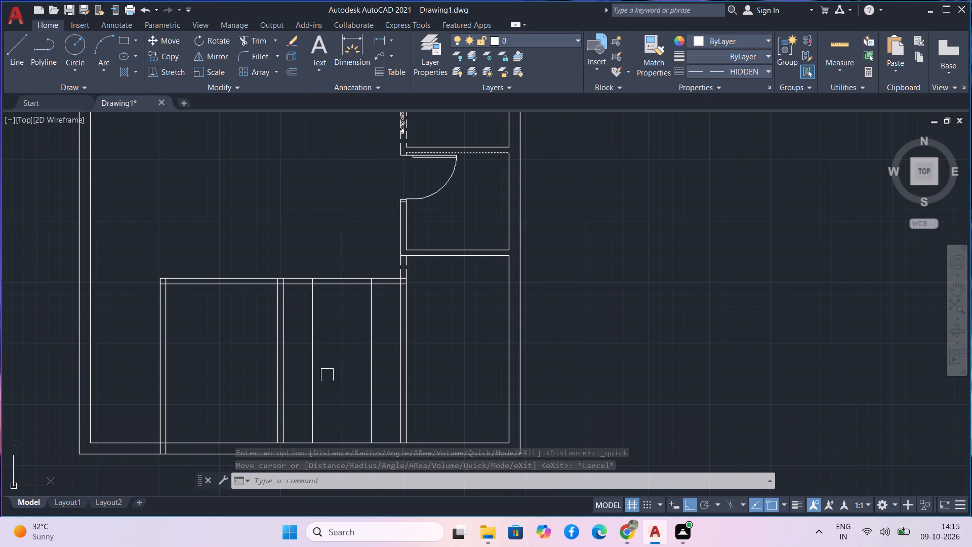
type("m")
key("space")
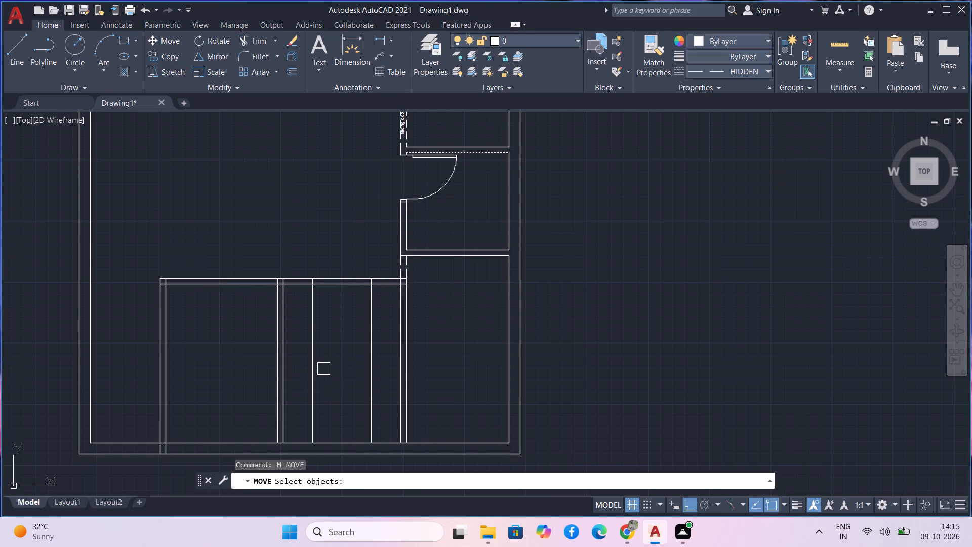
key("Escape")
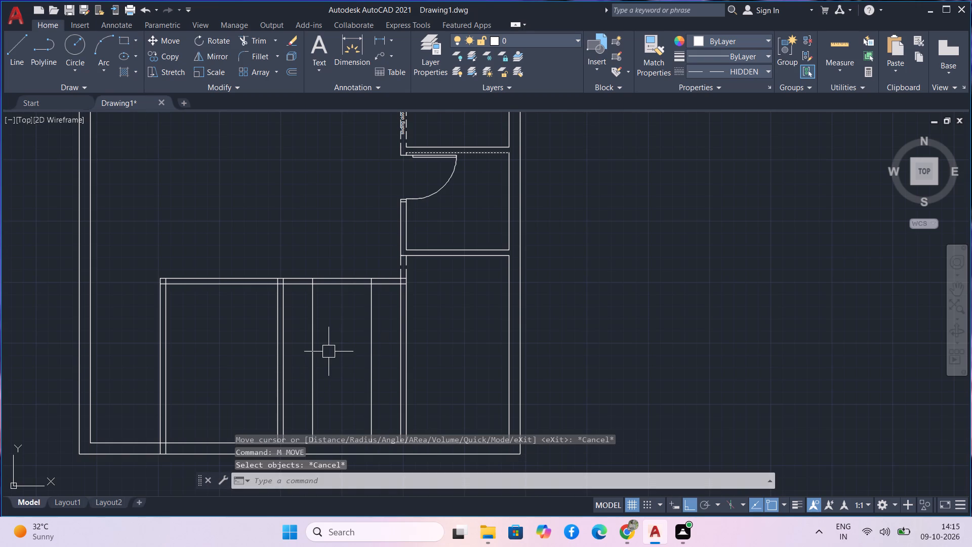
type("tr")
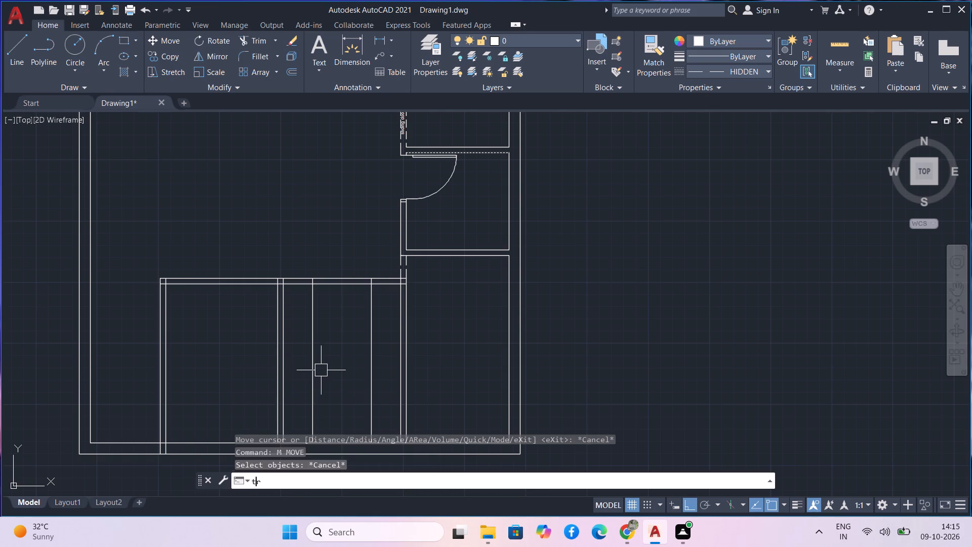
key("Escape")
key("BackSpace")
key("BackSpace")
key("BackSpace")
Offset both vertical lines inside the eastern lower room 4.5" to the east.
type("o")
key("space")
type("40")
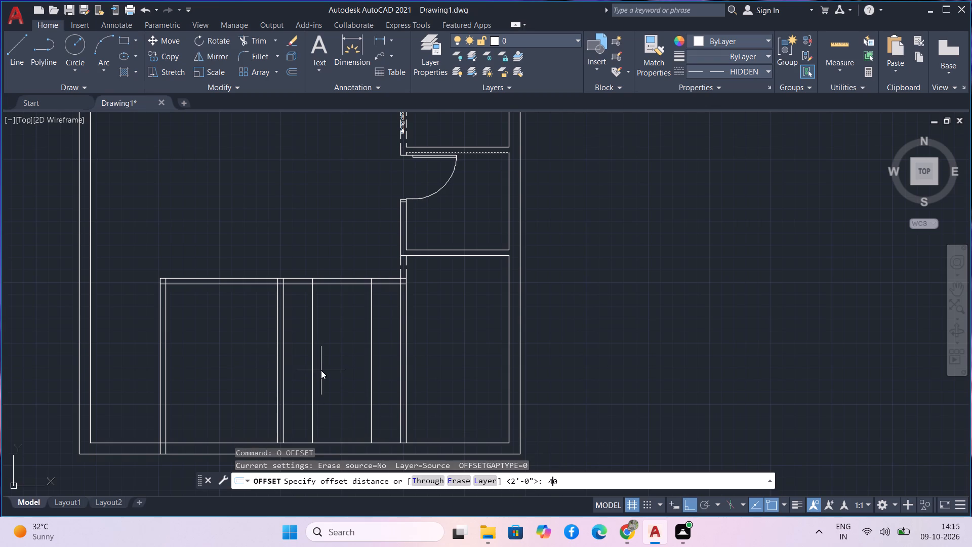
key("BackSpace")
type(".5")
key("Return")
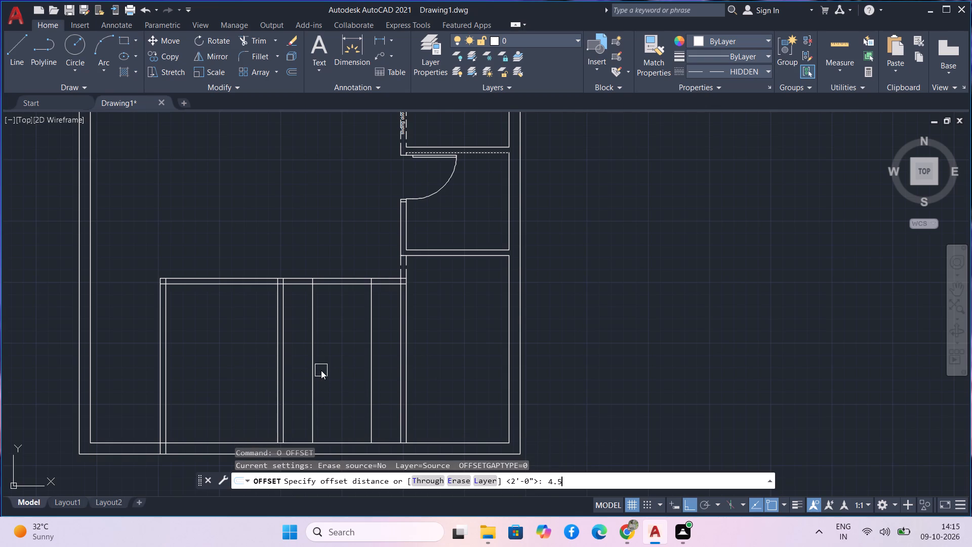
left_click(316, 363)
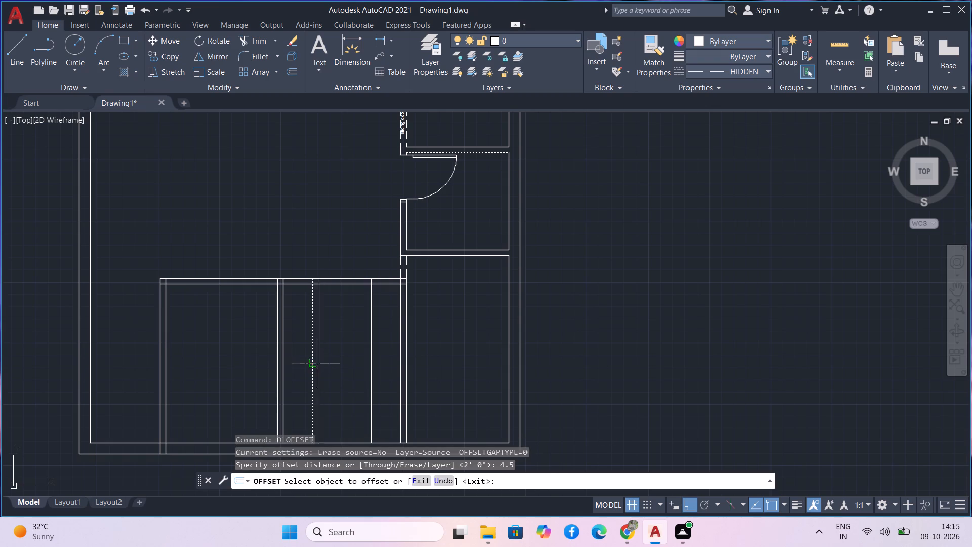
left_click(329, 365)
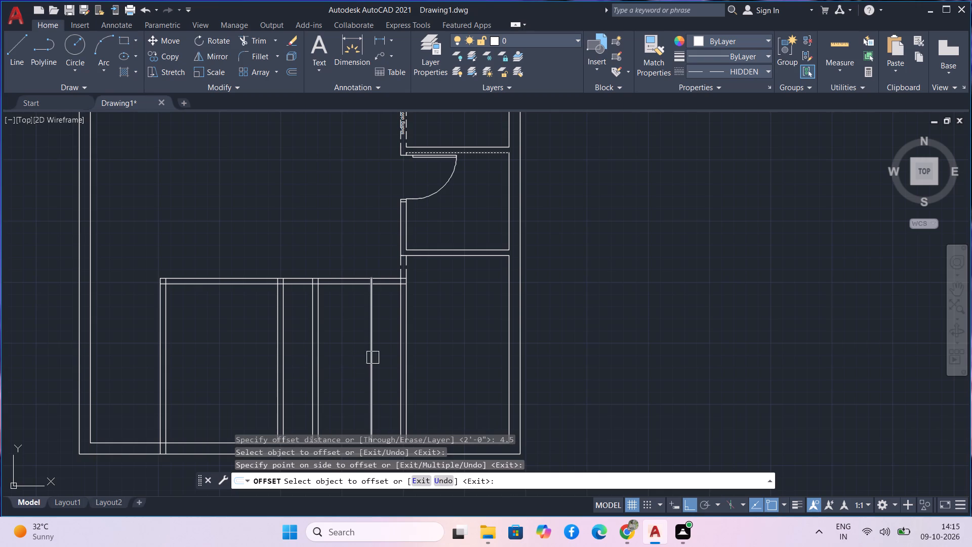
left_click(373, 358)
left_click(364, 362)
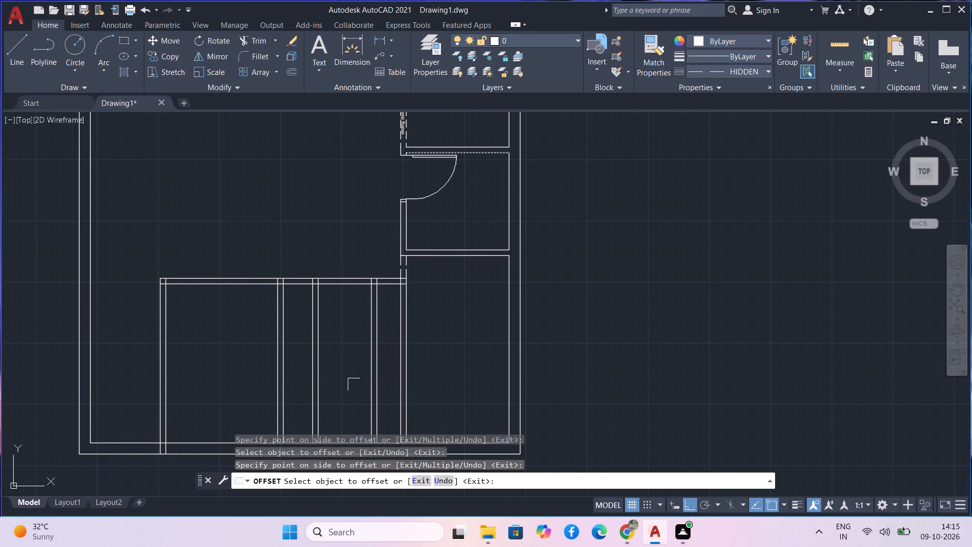
Quick-measure the spacing of the paired vertical lines inside the eastern lower room.
left_click(842, 47)
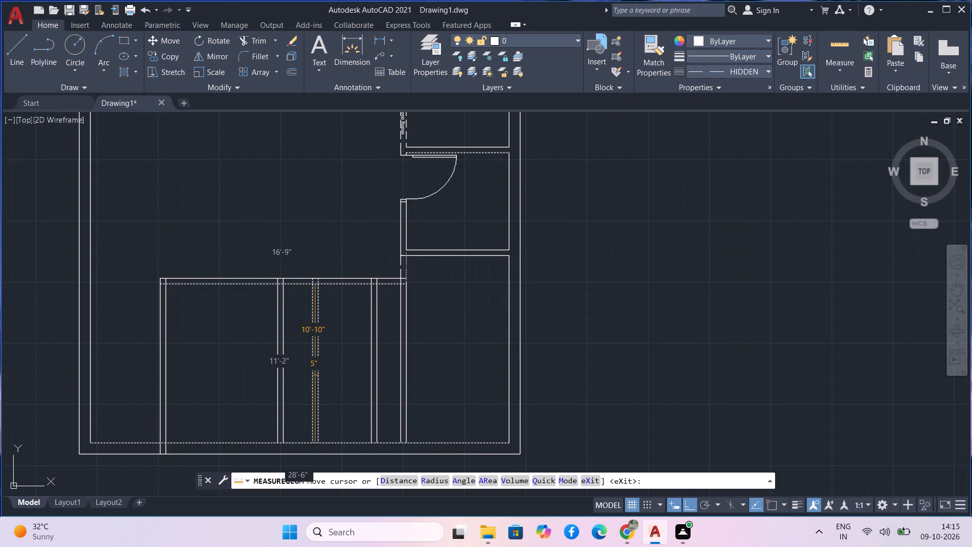
key("Escape")
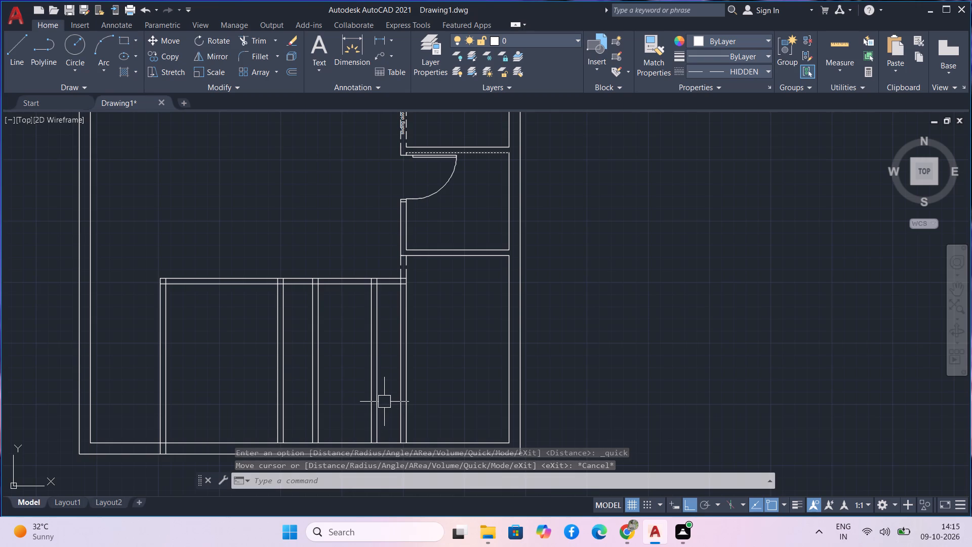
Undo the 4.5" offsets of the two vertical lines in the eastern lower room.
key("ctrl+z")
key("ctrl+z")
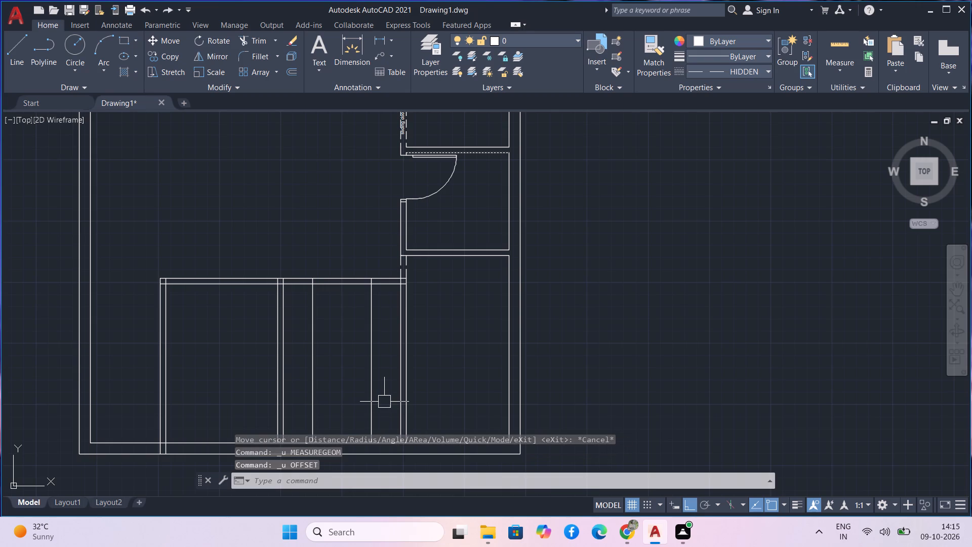
Offset the two vertical lines inside the eastern lower room 4.5" toward each other.
type("o")
key("space")
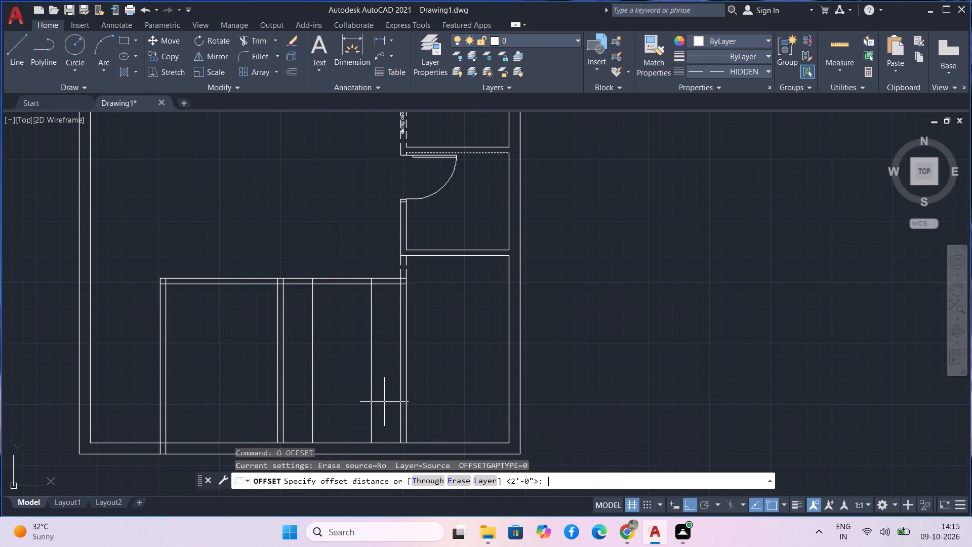
type("4.5")
key("Return")
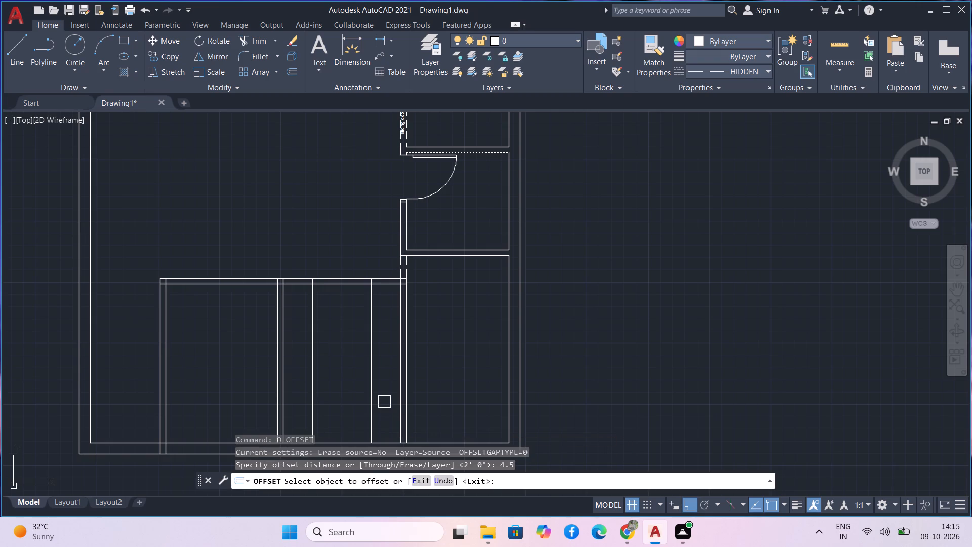
left_click(310, 373)
left_click(325, 378)
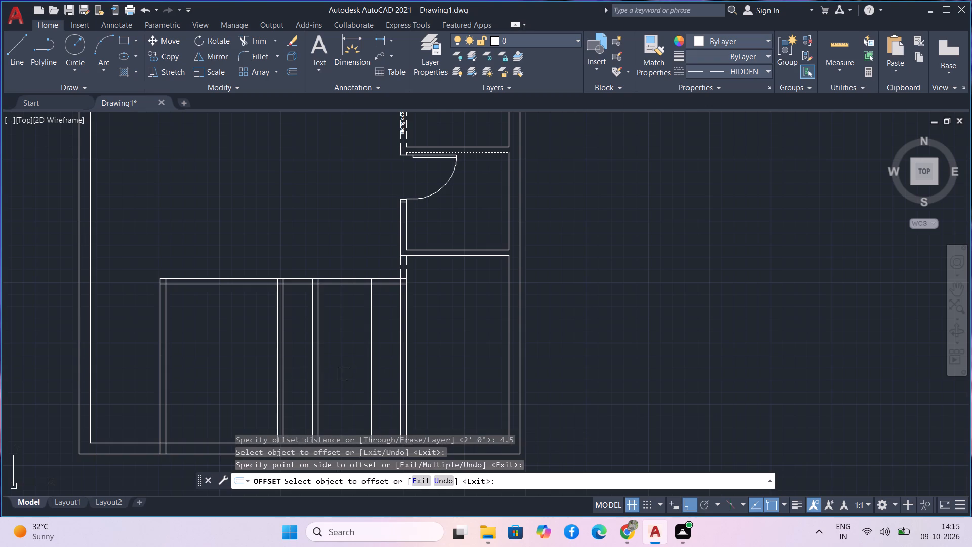
left_click(373, 385)
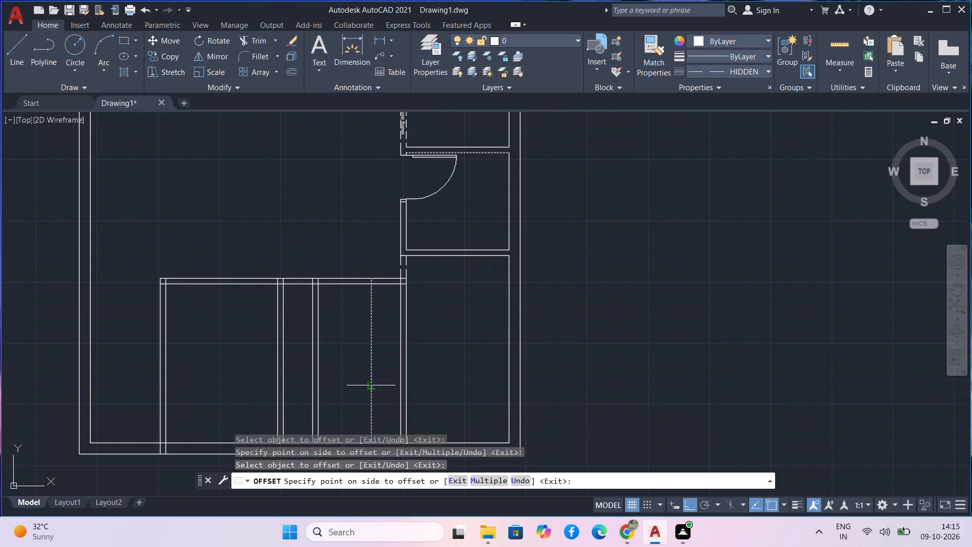
left_click(341, 389)
Trim the four vertical lines inside the eastern lower room below its top wall, keeping only the short pieces within the wall thickness.
middle_click_drag(351, 360, 347, 335)
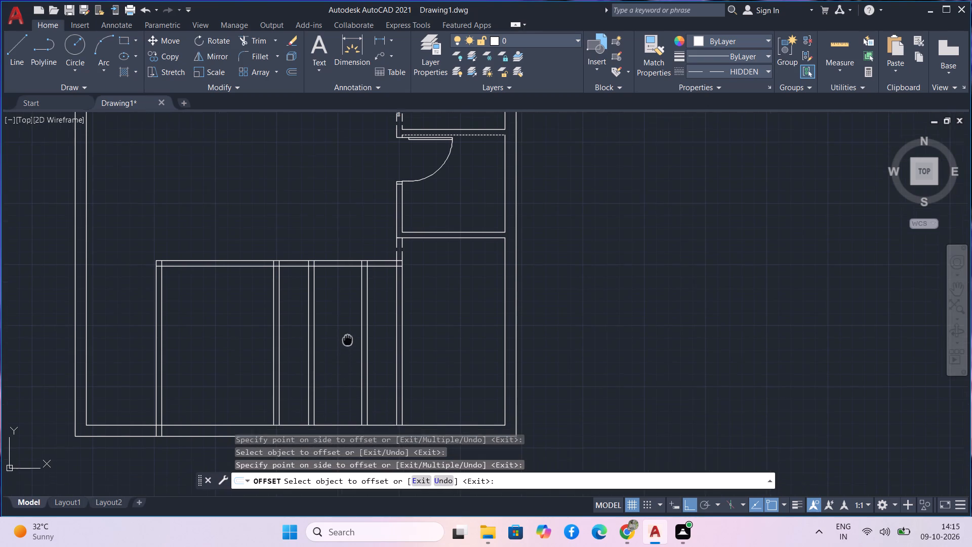
middle_click_drag(347, 335, 348, 332)
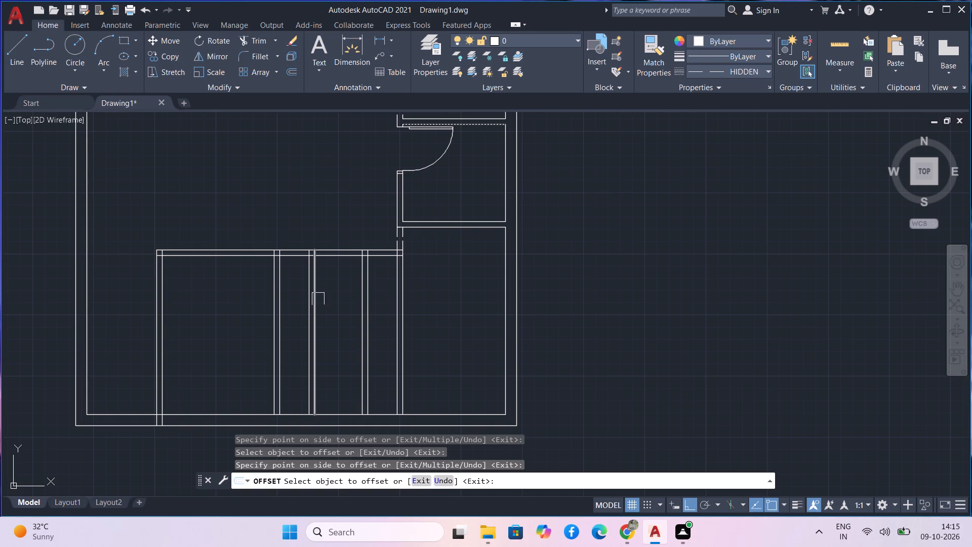
type("tr")
key("space")
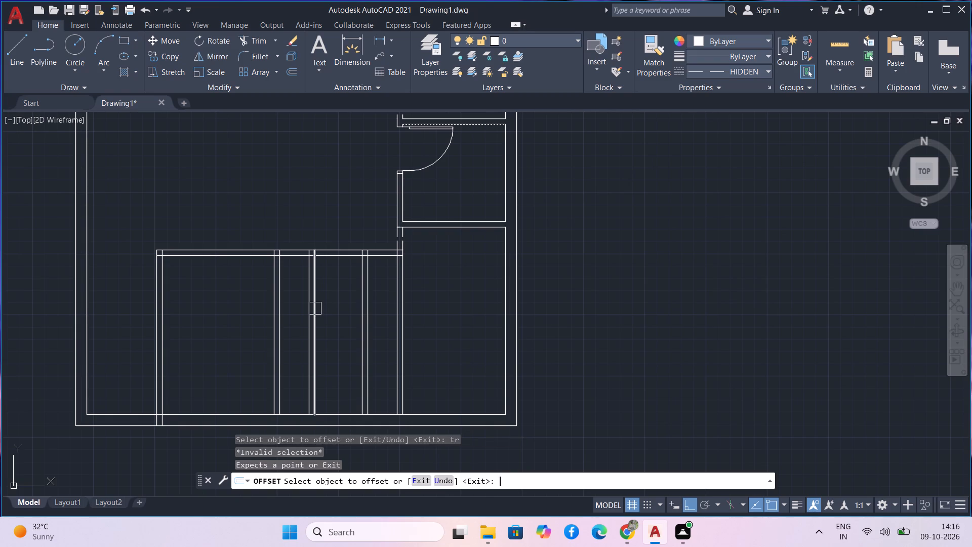
key("Escape")
type("trb")
key("space")
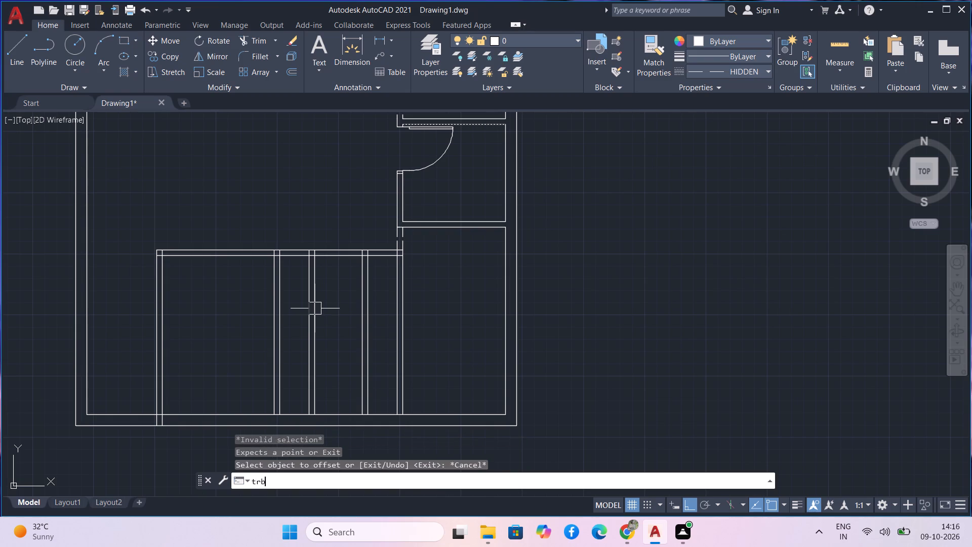
type("tr")
key("space")
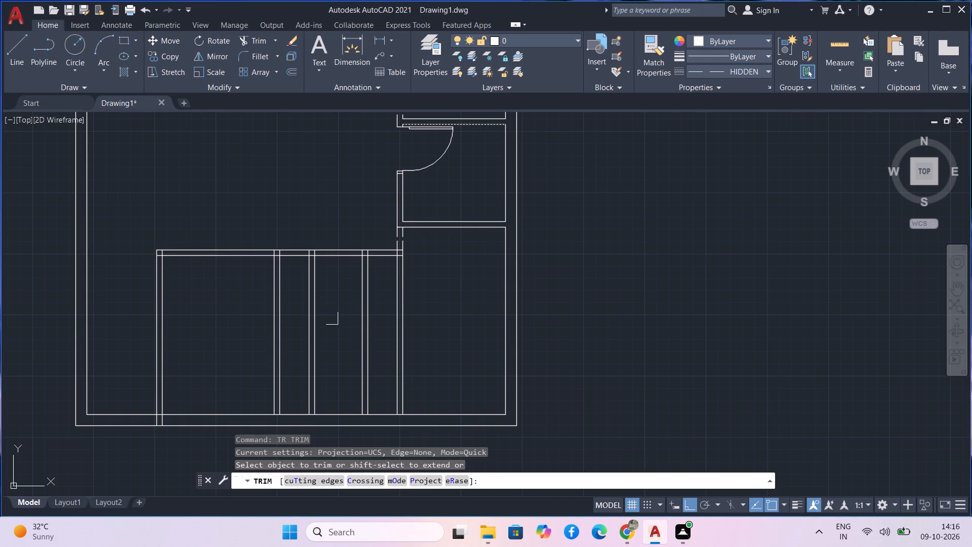
scroll(333, 324, "up", 2)
left_click_drag(442, 311, 308, 317)
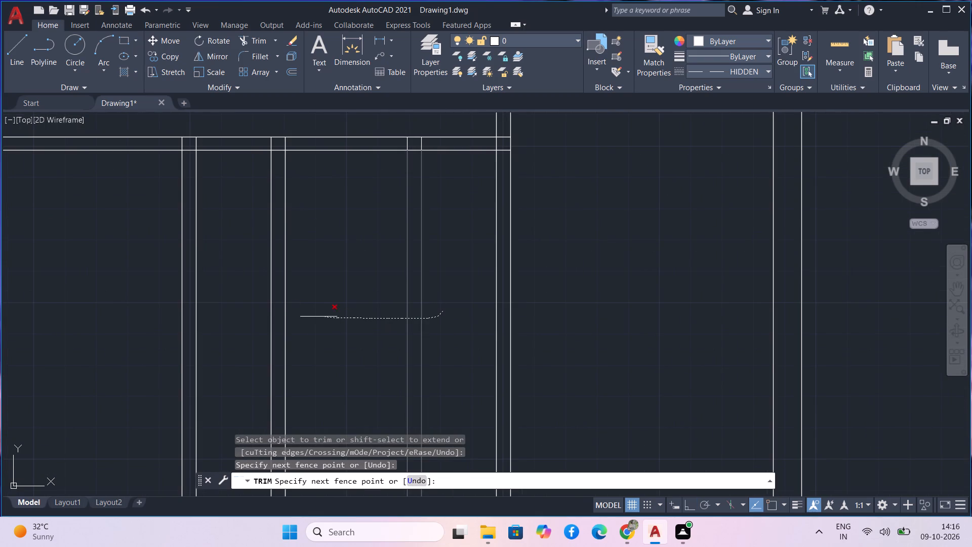
left_click_drag(308, 317, 246, 296)
scroll(249, 295, "down", 4)
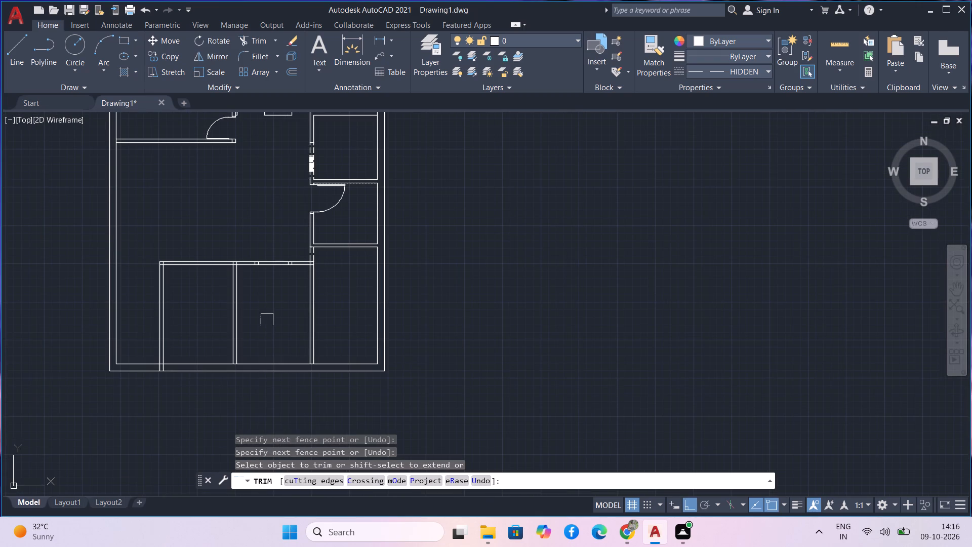
scroll(275, 288, "up", 1)
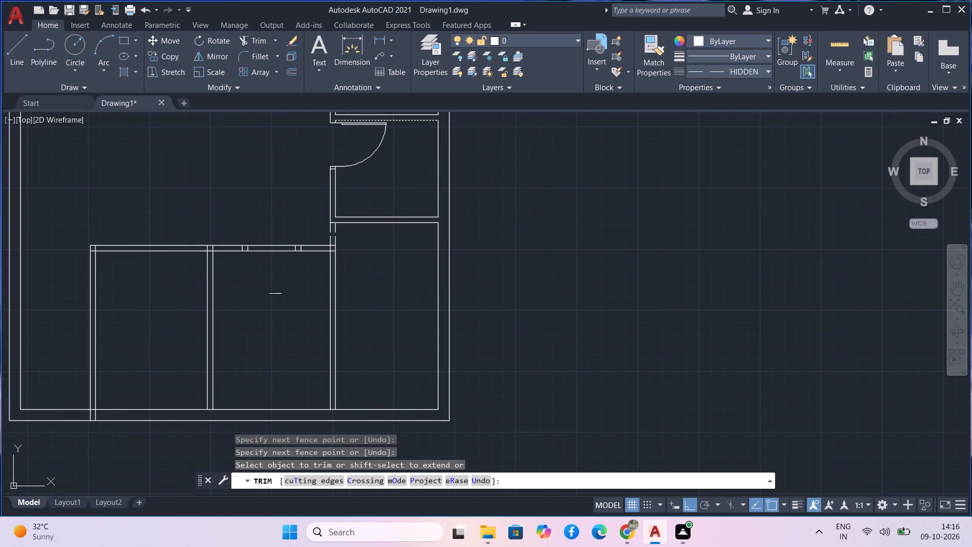
Trim the top wall's lines between the two pairs of jamb lines in the eastern lower room to open the doorway.
middle_click_drag(275, 288, 264, 336)
left_click_drag(264, 336, 270, 221)
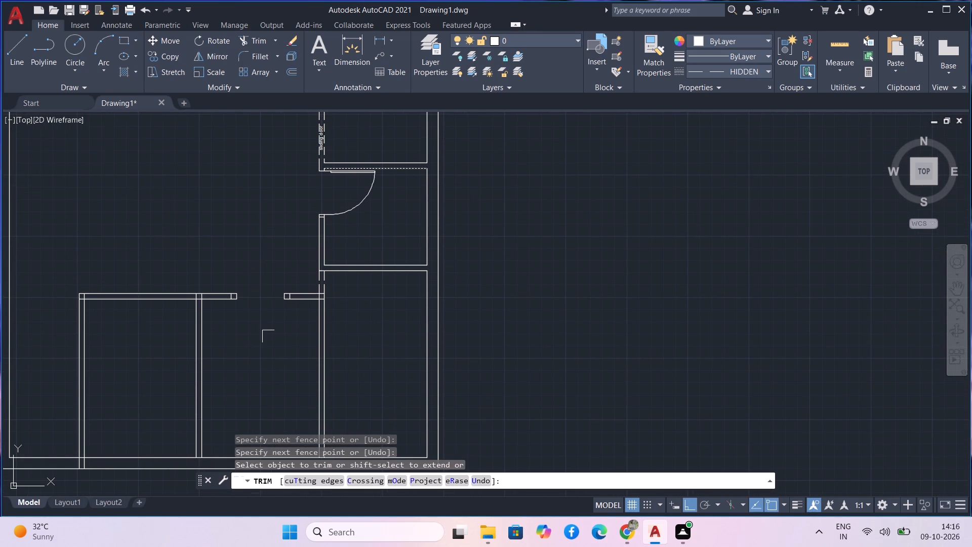
middle_click_drag(268, 336, 249, 359)
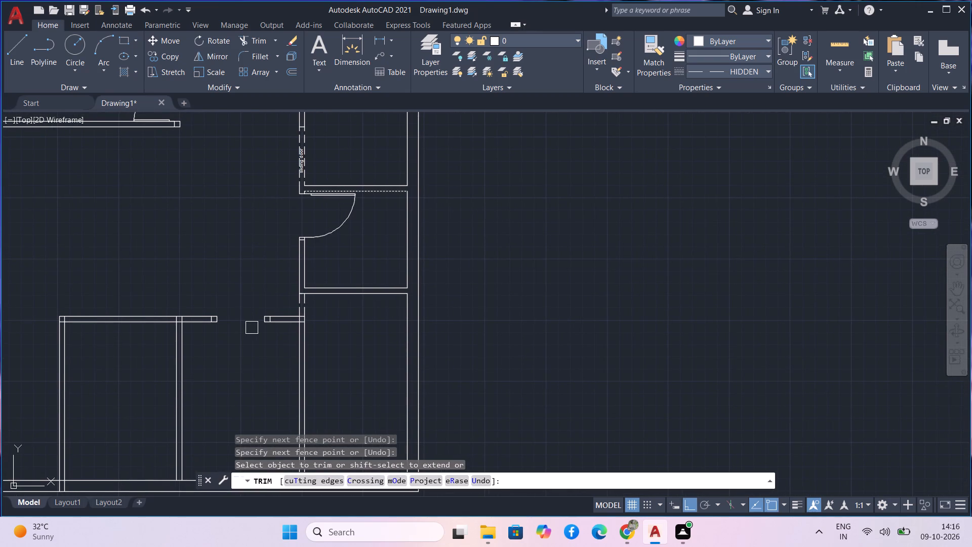
scroll(256, 330, "down", 3)
left_click(382, 299)
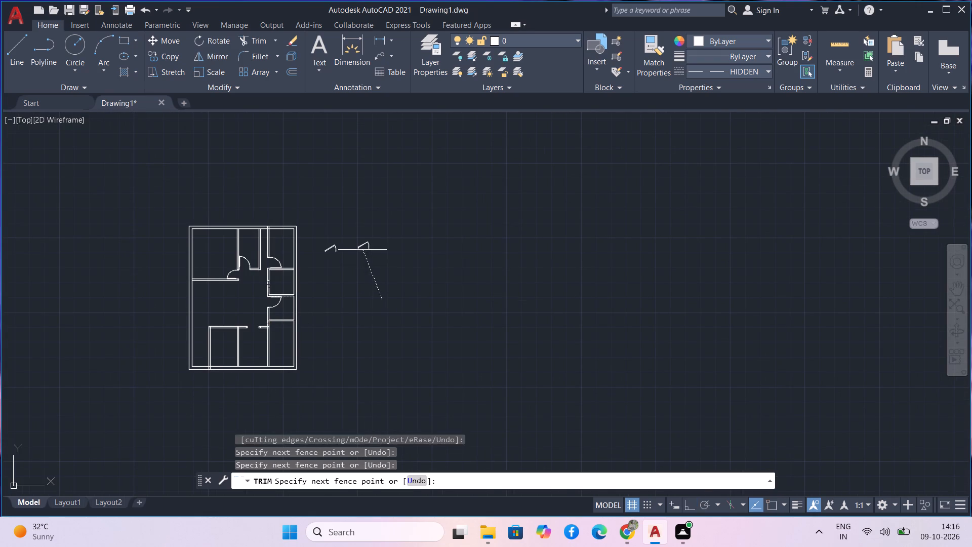
key("Escape")
Rotate the easternmost spare door block beside the plan about half a turn around the free end of its swing arc.
left_click_drag(368, 268, 367, 263)
left_click(364, 239)
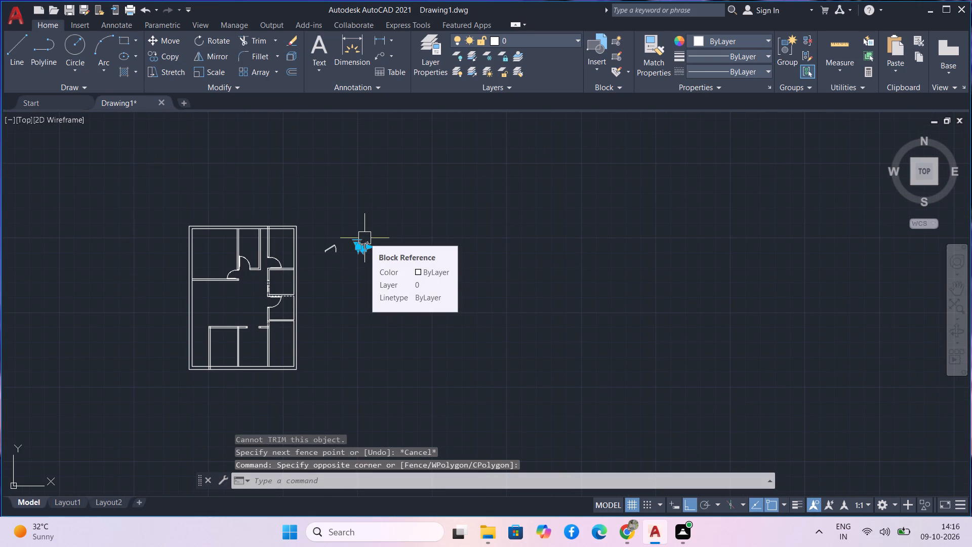
type("ro")
key("space")
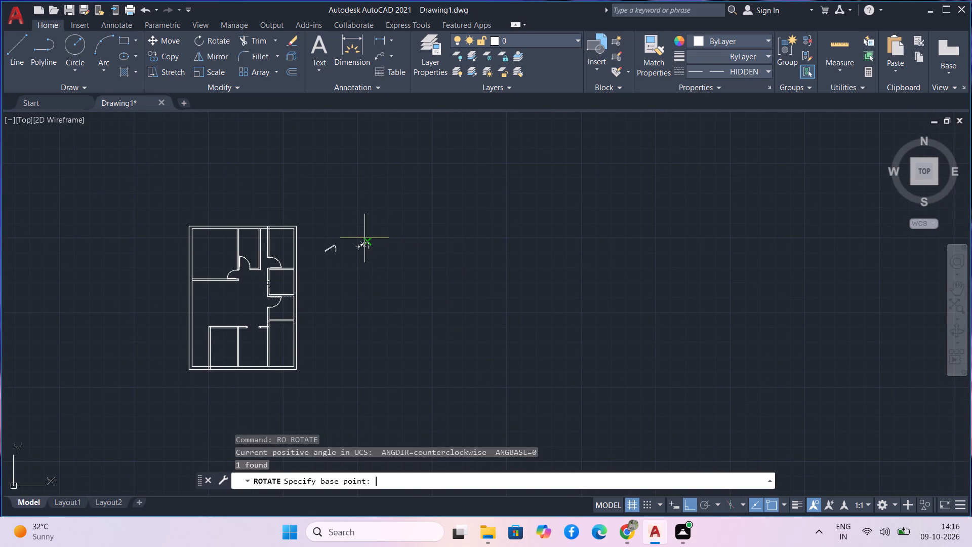
scroll(364, 238, "up", 3)
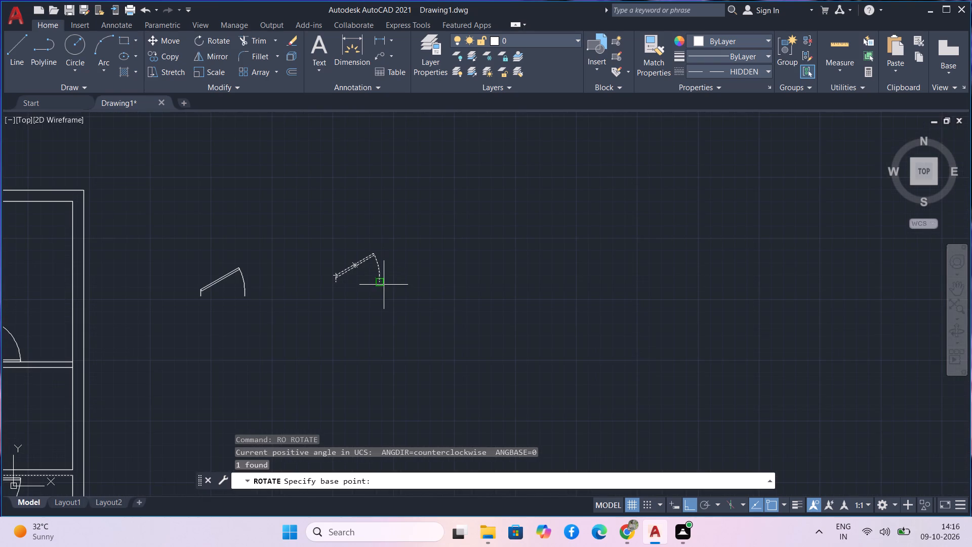
left_click(384, 285)
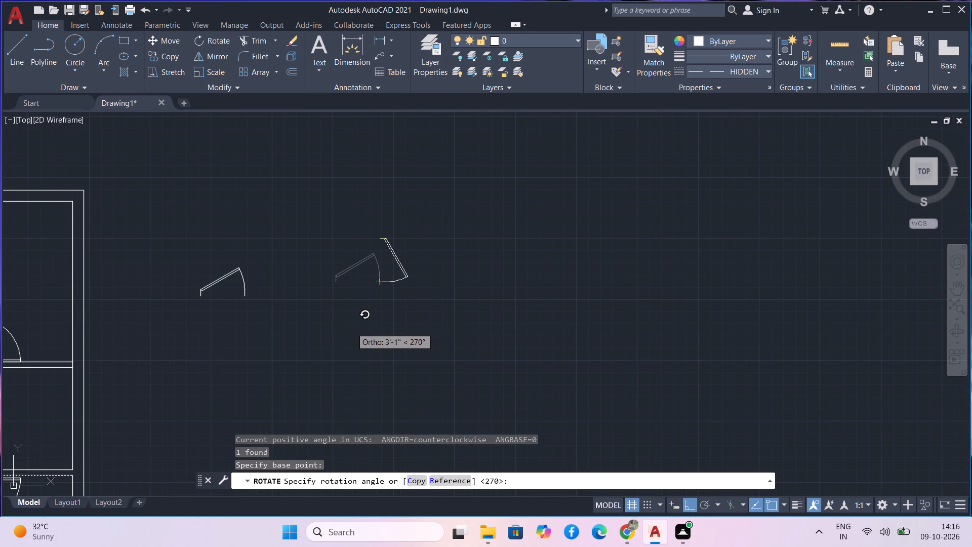
key("F8")
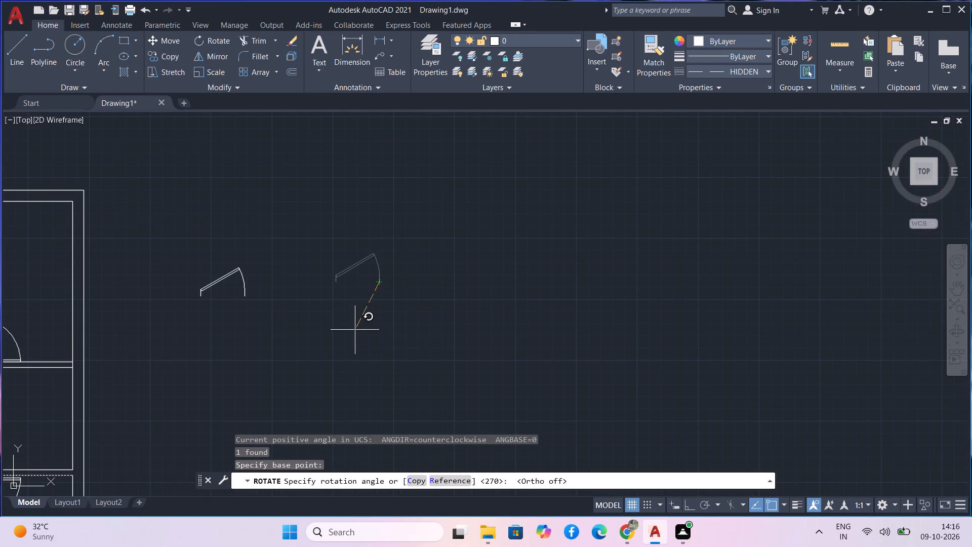
key("F8")
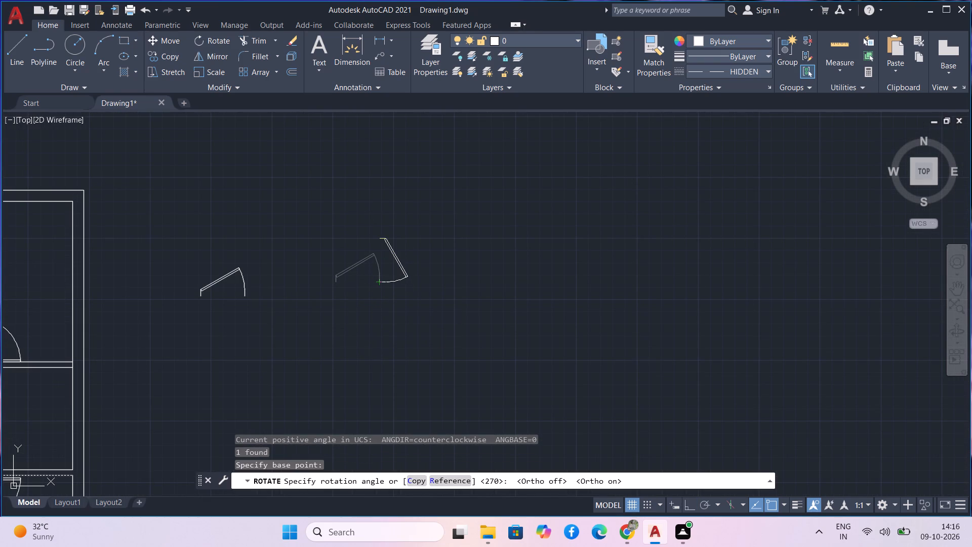
scroll(372, 350, "down", 3)
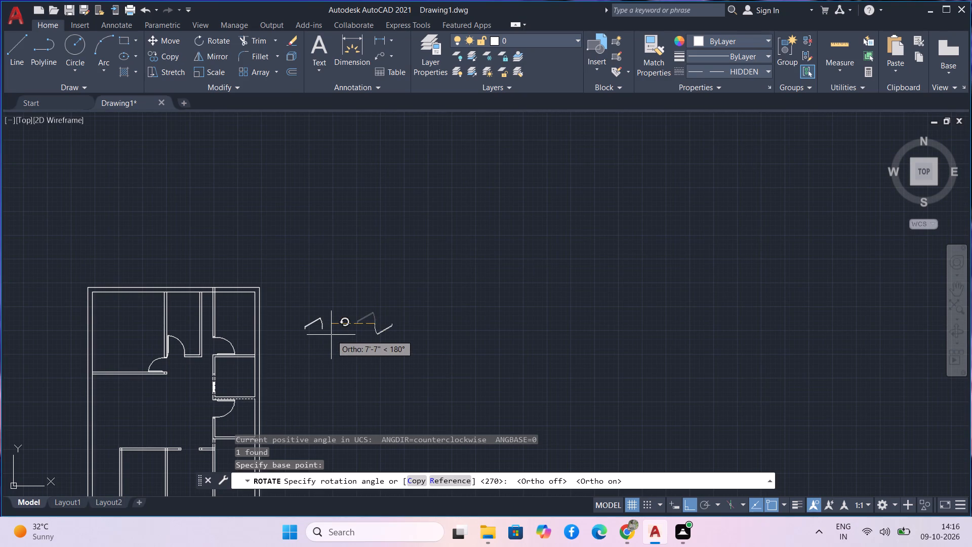
middle_click_drag(328, 334, 331, 220)
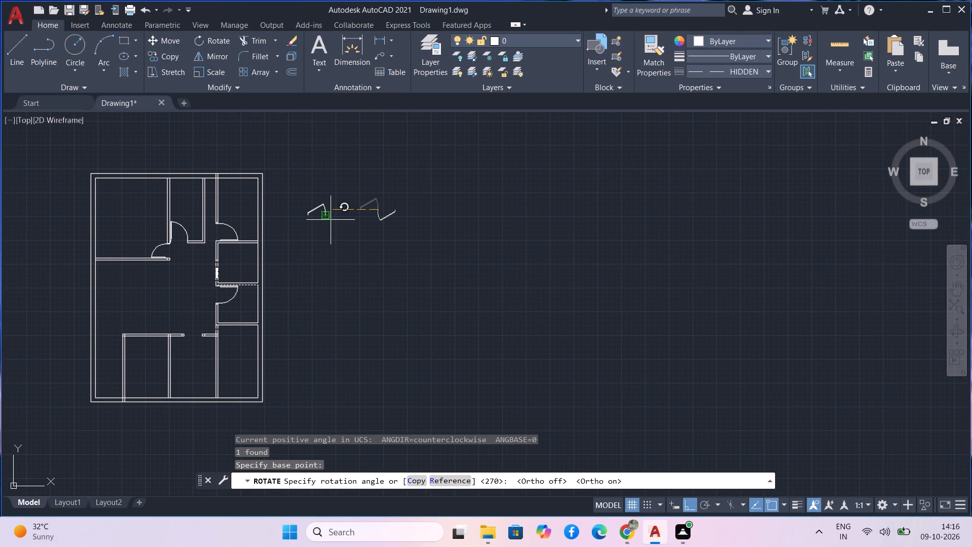
left_click(331, 220)
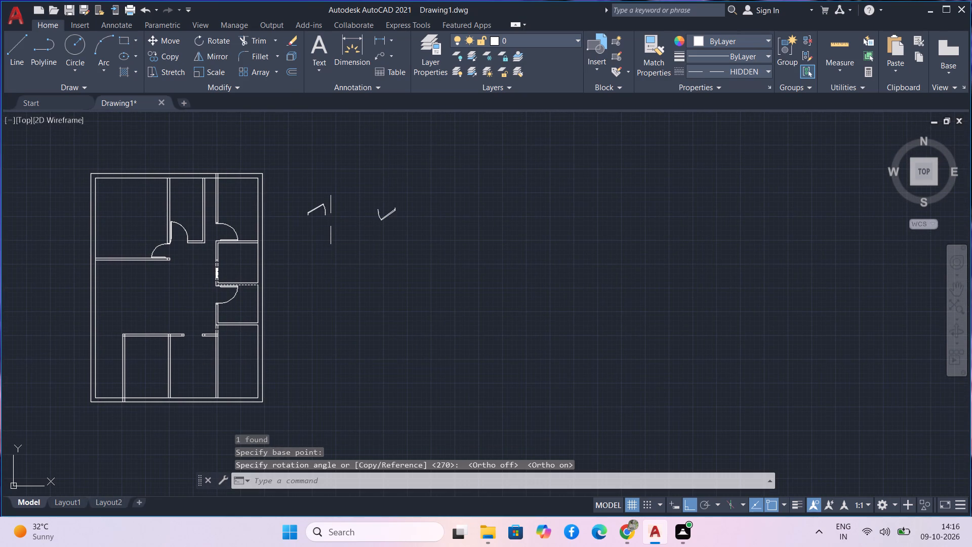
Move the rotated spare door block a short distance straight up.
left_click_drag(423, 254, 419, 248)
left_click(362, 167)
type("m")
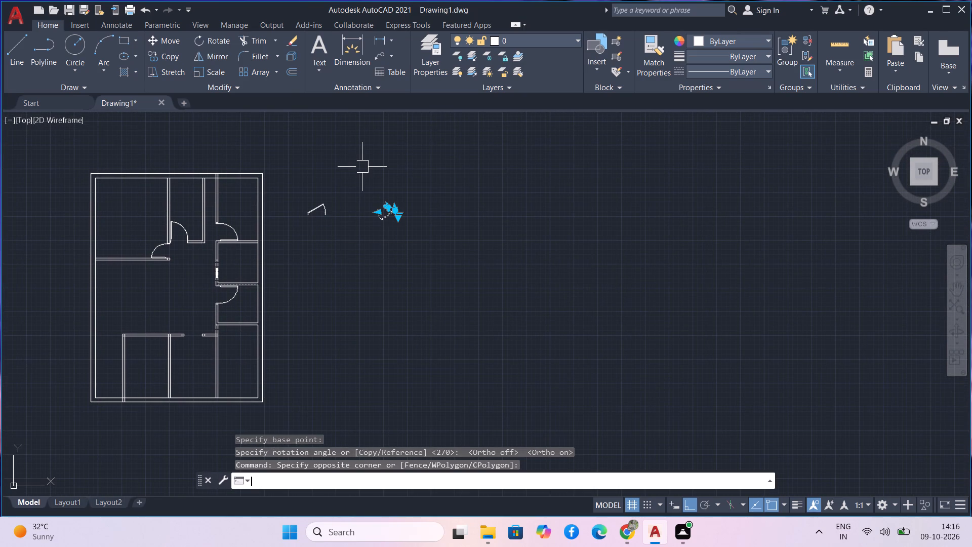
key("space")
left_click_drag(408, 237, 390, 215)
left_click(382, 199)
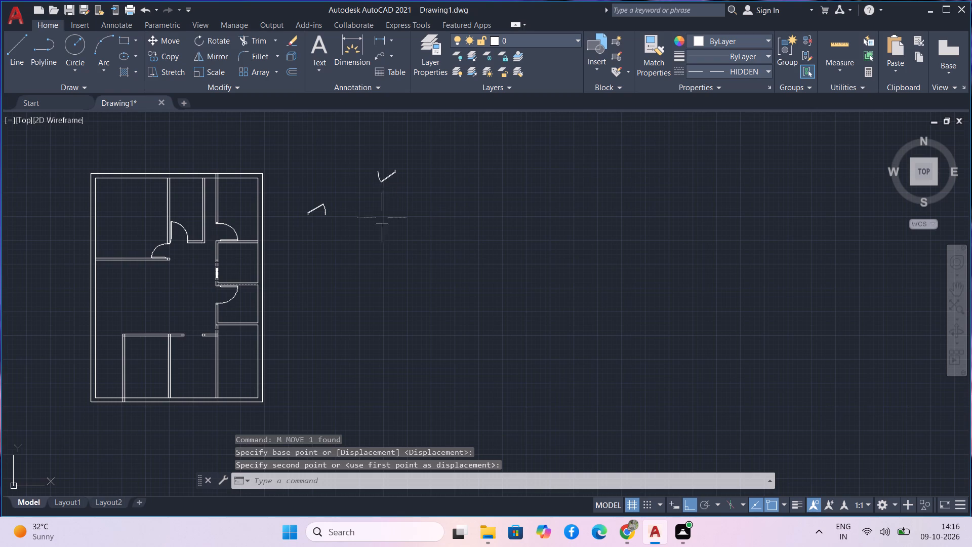
Move the rotated door by its jamb-line end to the lower corner of the eastern jamb at the lower room's doorway.
left_click_drag(414, 208, 401, 177)
left_click(364, 151)
type("m")
key("space")
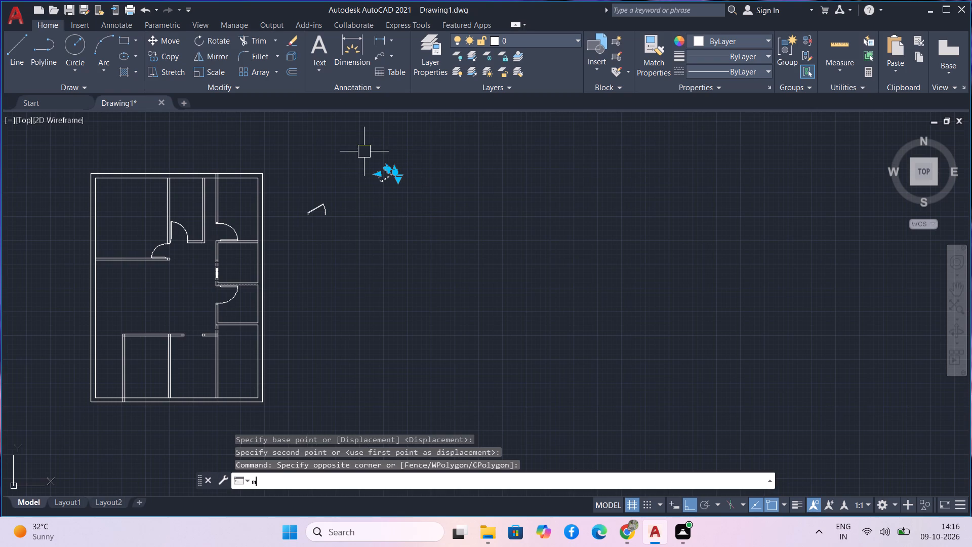
scroll(383, 171, "up", 3)
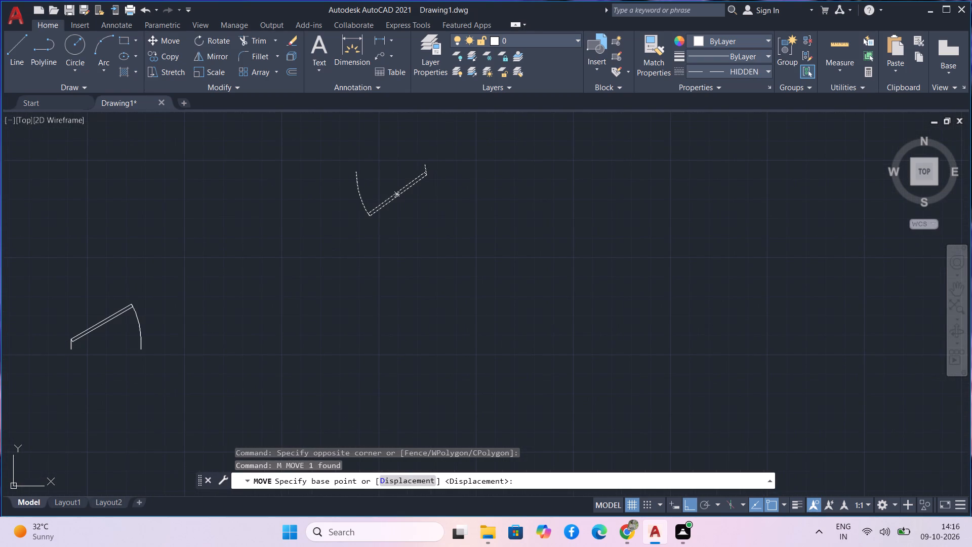
scroll(436, 168, "up", 3)
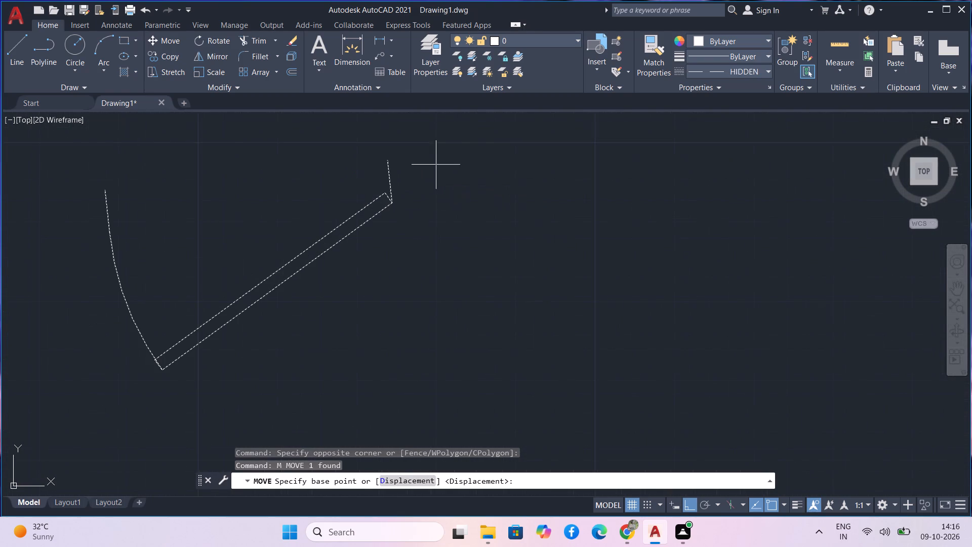
left_click(390, 161)
scroll(392, 250, "down", 3)
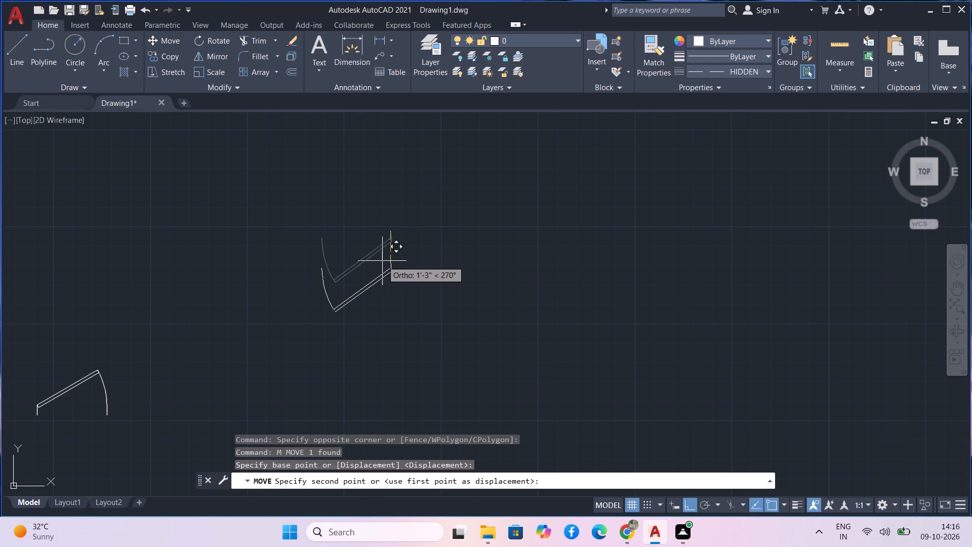
key("F8")
scroll(382, 272, "down", 2)
middle_click_drag(382, 273, 523, 112)
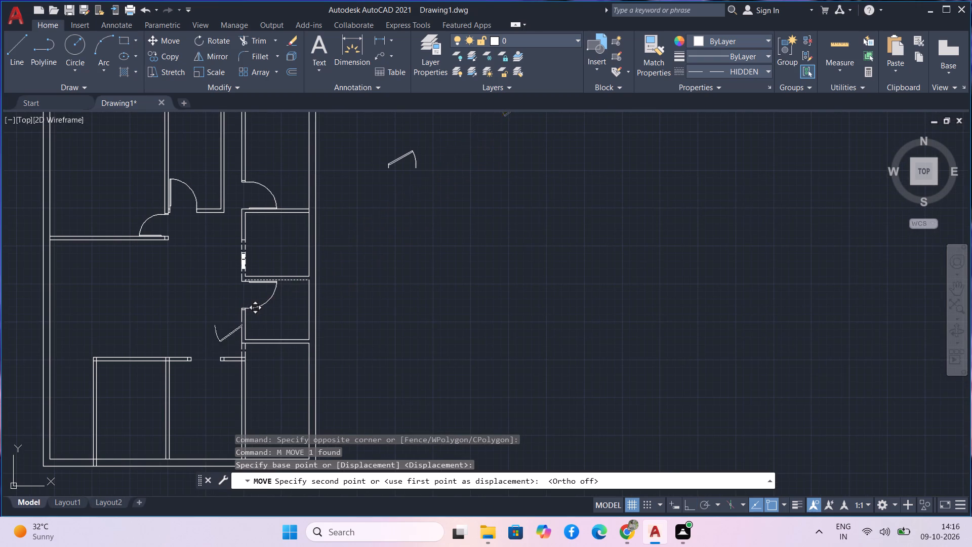
scroll(207, 368, "up", 1)
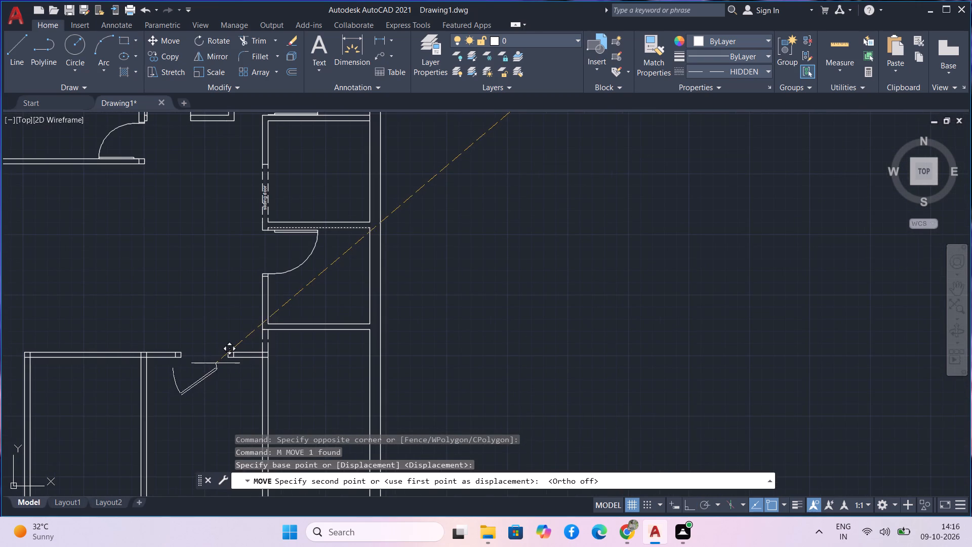
scroll(216, 363, "up", 2)
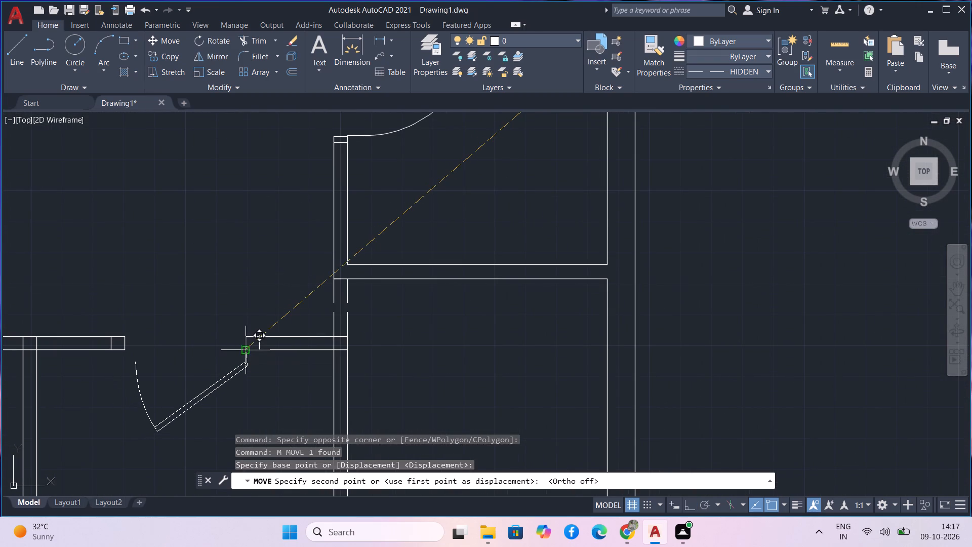
scroll(246, 353, "up", 1)
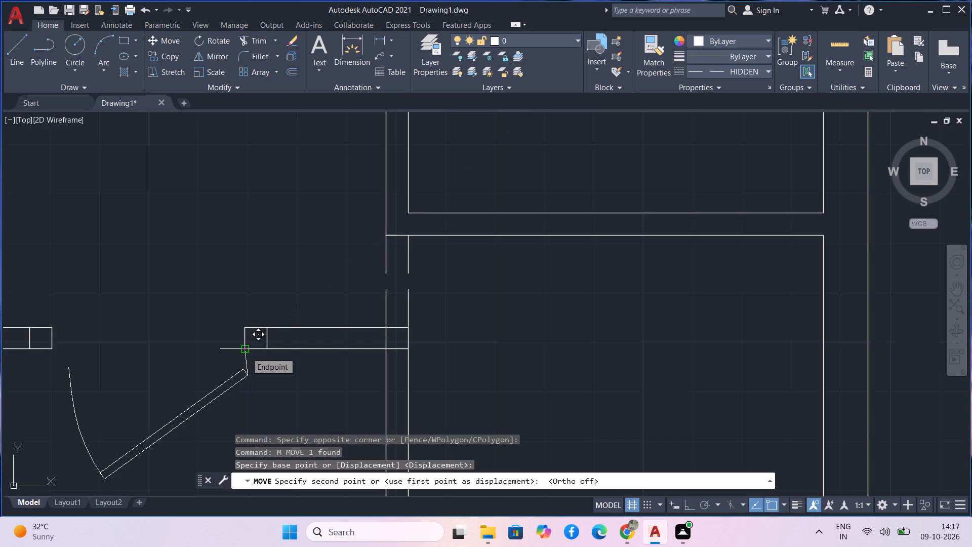
left_click(246, 353)
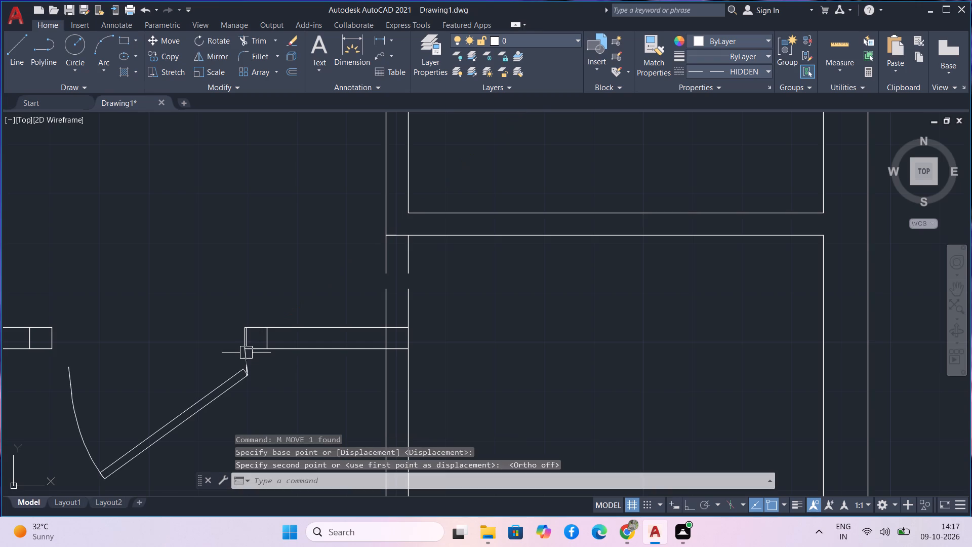
key("Escape")
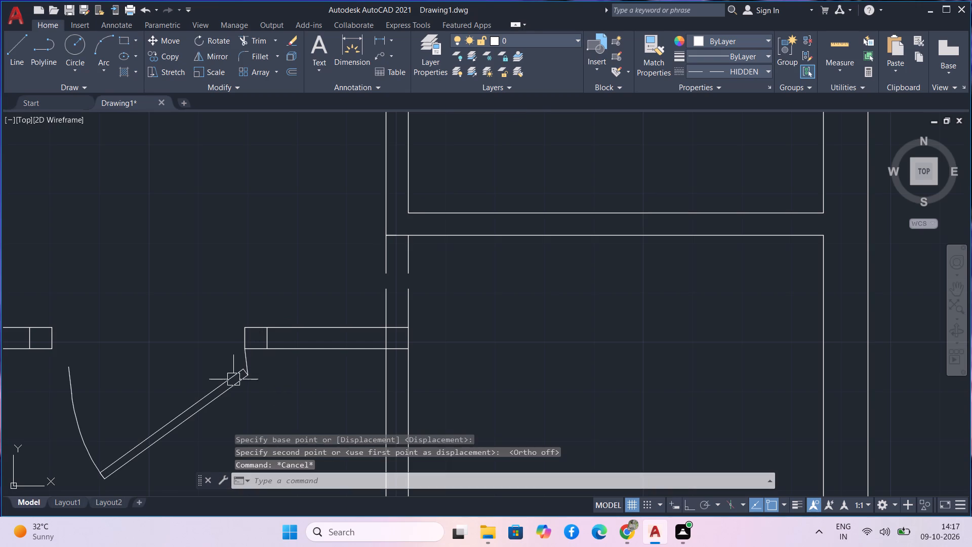
Flip the door block horizontally so that its hinge is on the western side of the doorway.
left_click(234, 382)
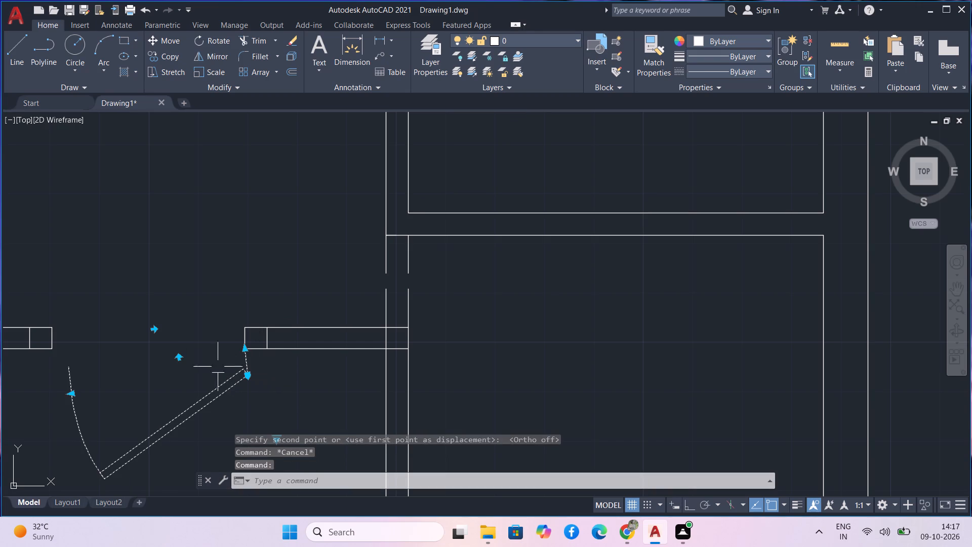
left_click(155, 333)
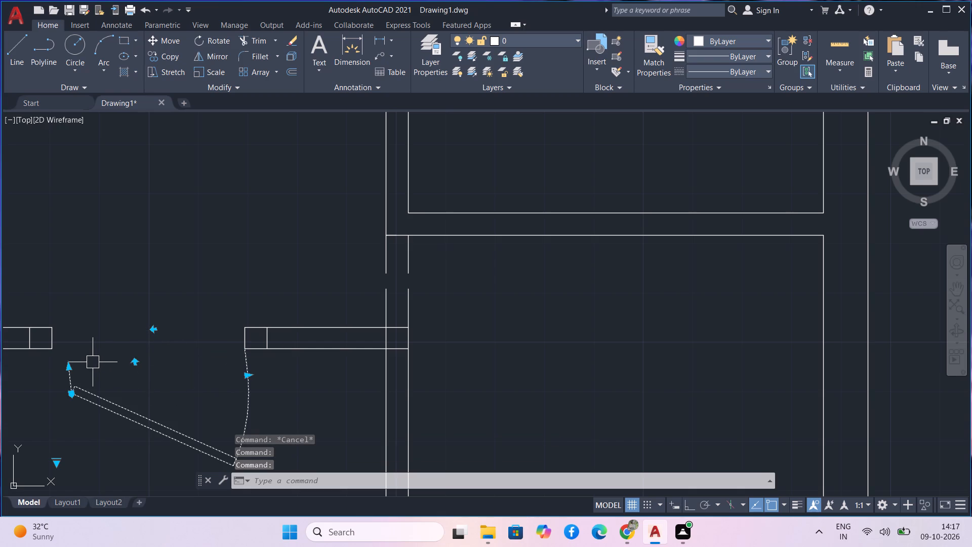
Move the flipped door by its hinge-side end to the lower corner of the doorway's western jamb.
type("m")
key("space")
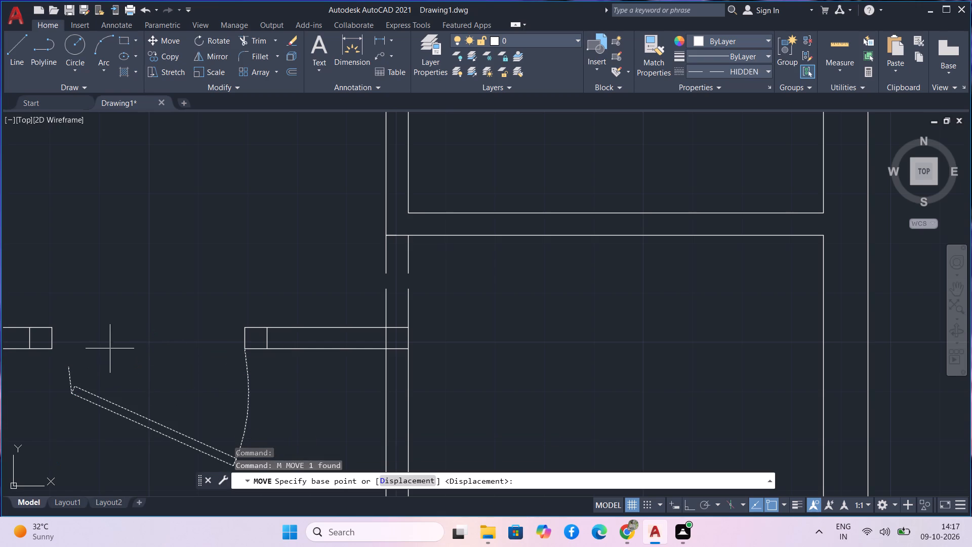
left_click(68, 366)
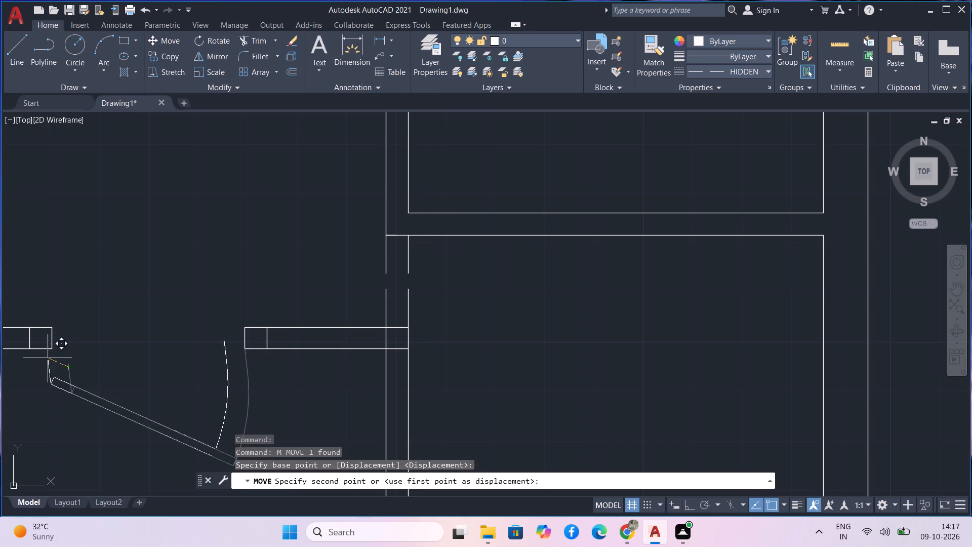
scroll(48, 354, "up", 3)
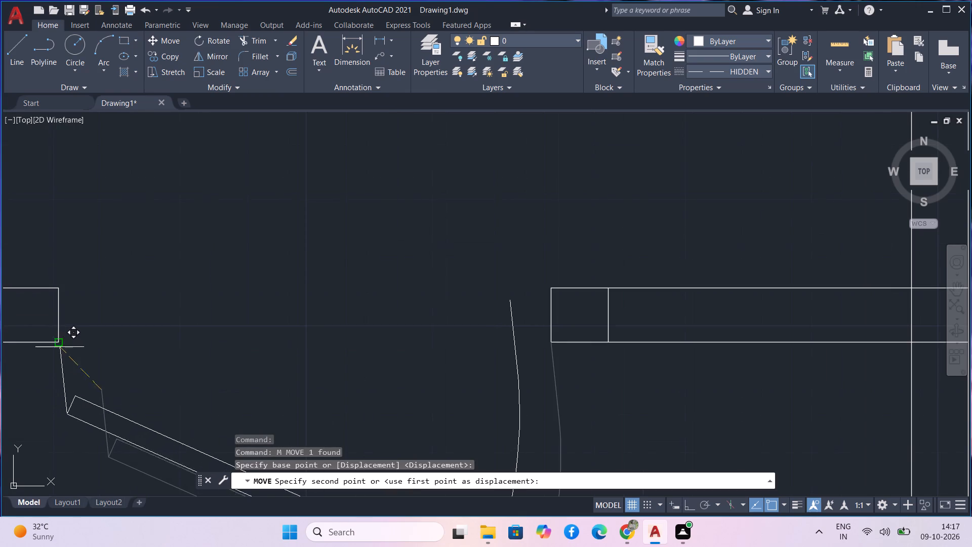
left_click(60, 340)
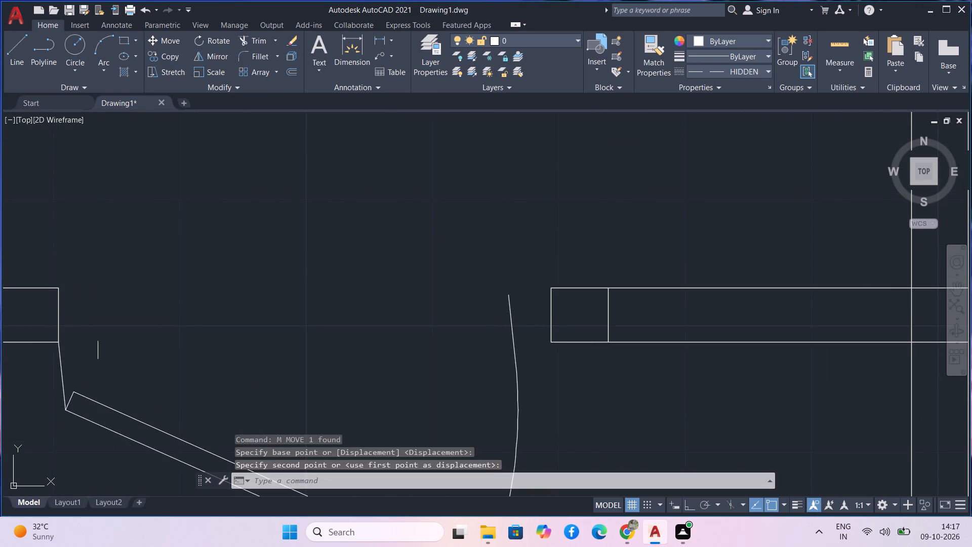
key("Escape")
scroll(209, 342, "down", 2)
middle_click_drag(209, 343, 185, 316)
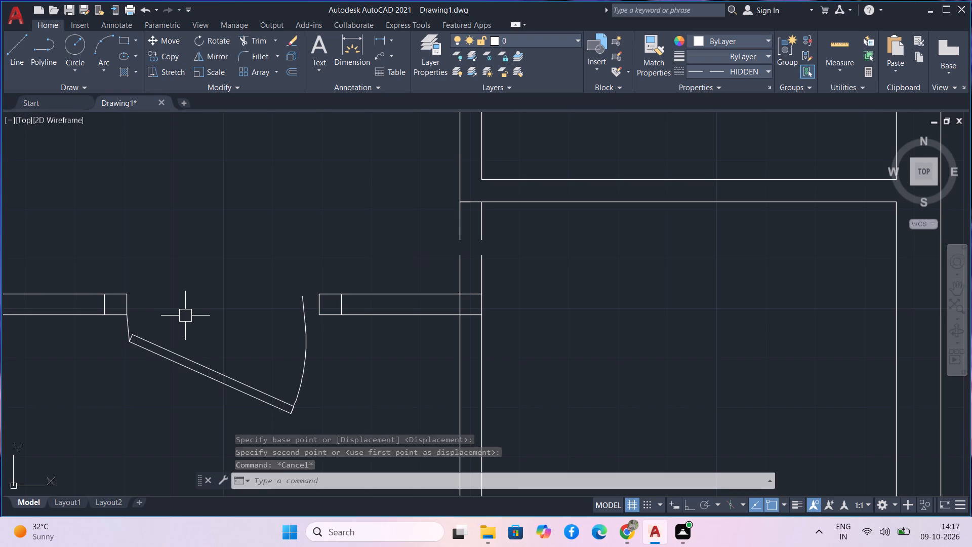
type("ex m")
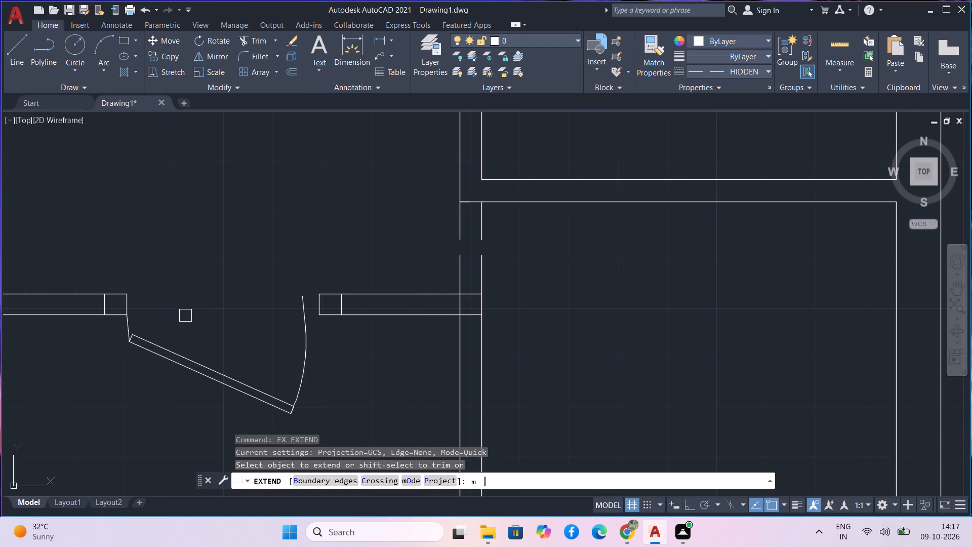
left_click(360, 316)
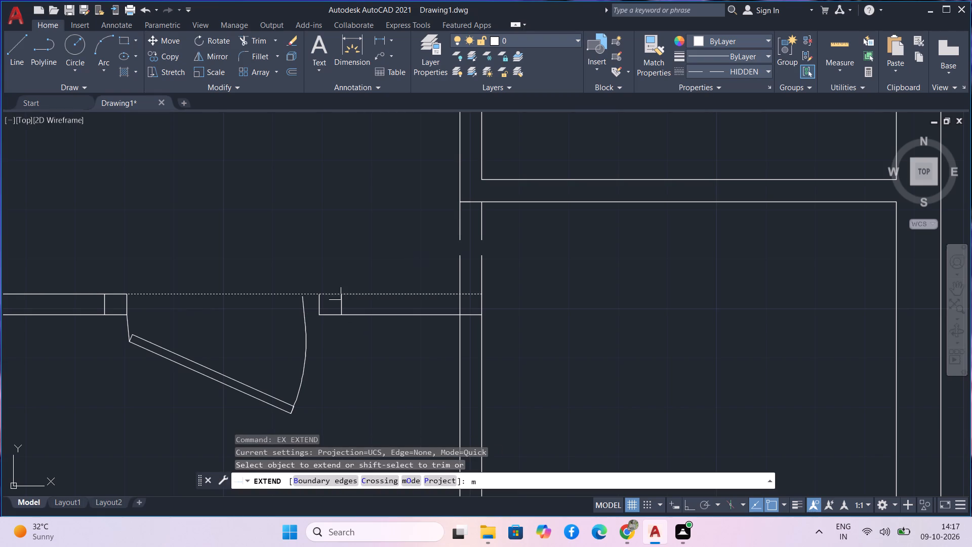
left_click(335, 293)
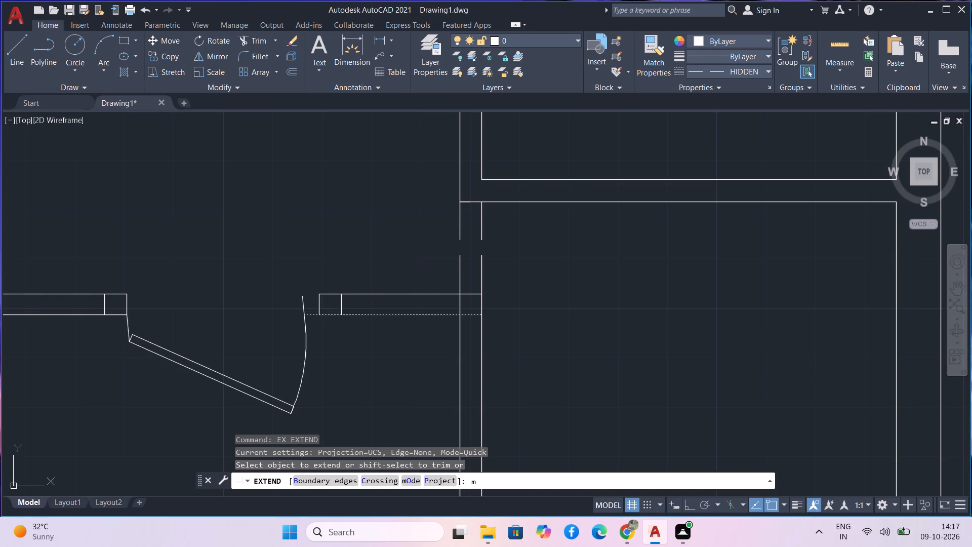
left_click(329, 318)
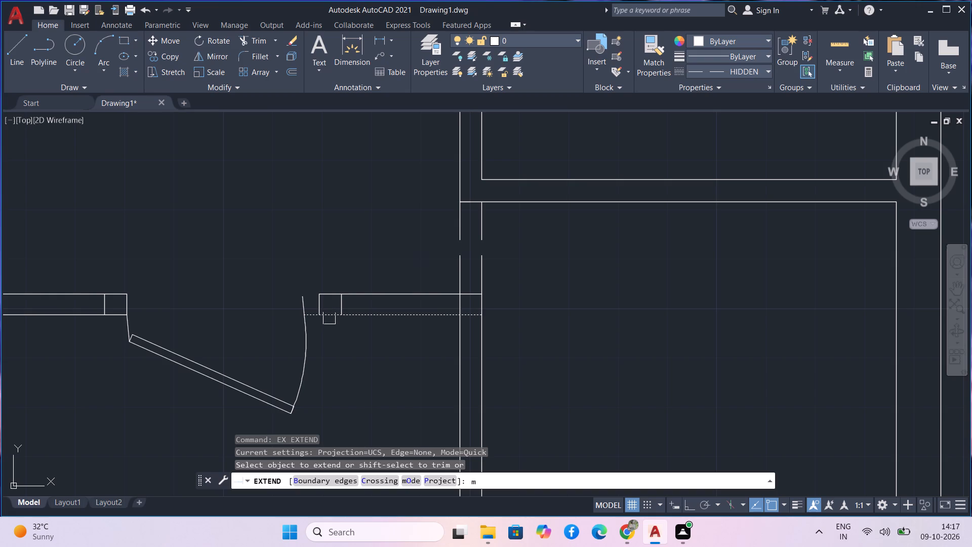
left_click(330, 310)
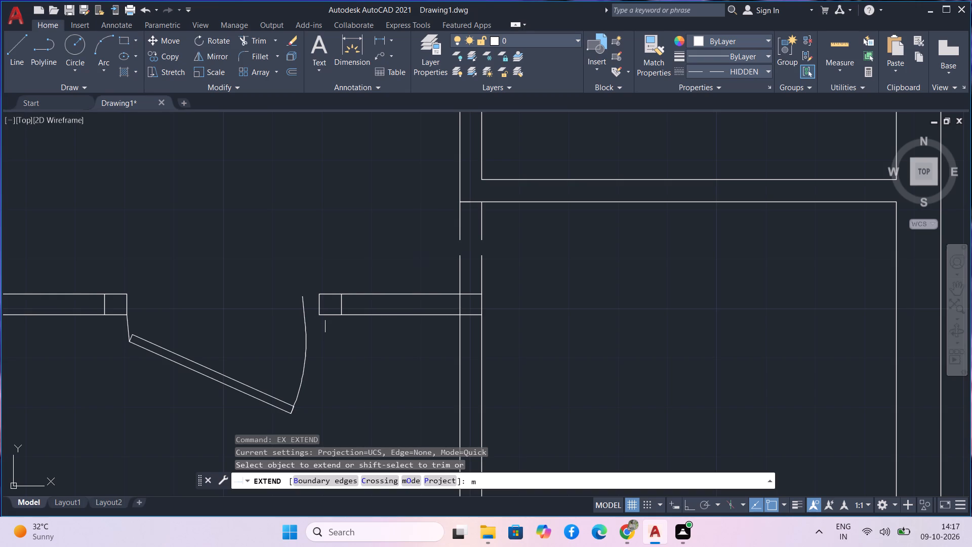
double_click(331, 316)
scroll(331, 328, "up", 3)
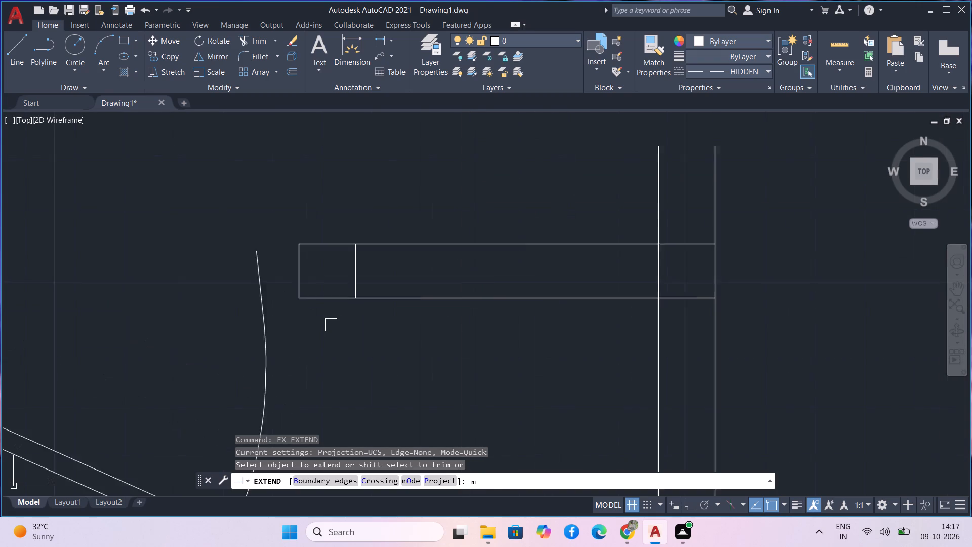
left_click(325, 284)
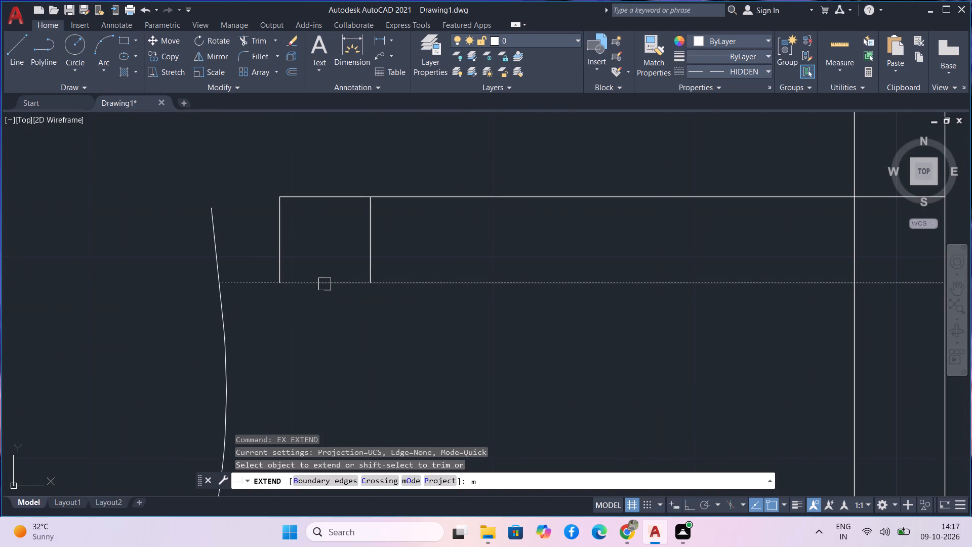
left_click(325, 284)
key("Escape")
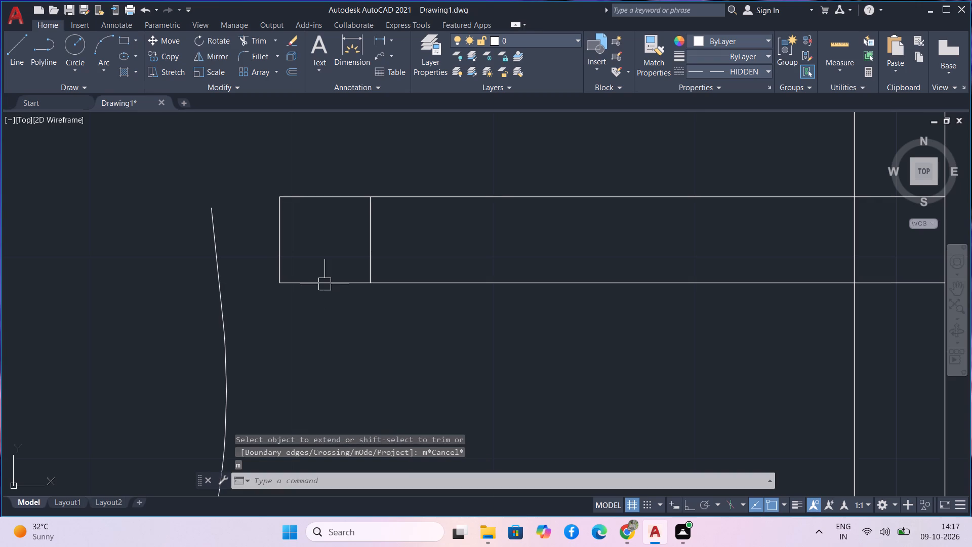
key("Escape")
Set the linetype to ByLayer and draw a horizontal line from the eastern jamb's lower corner west to the door's swing arc.
scroll(320, 261, "down", 2)
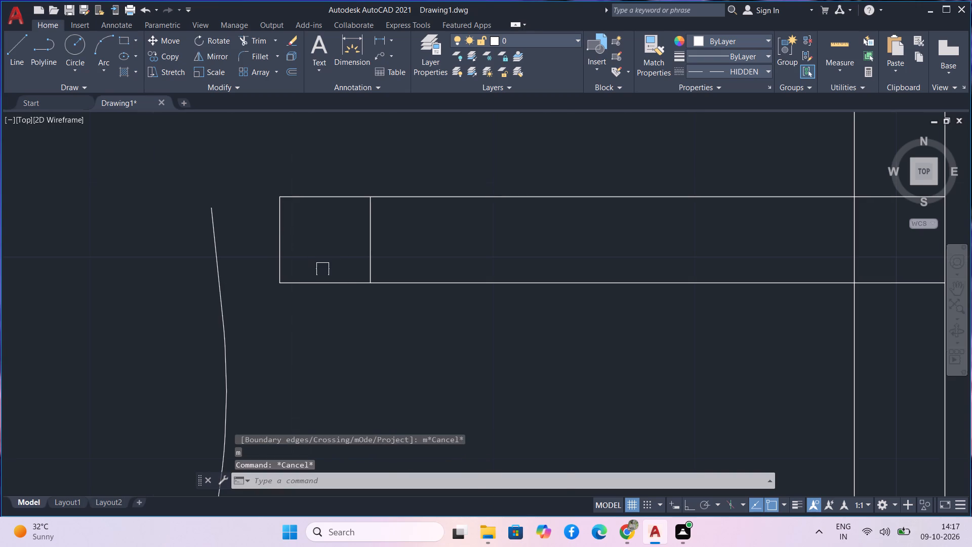
scroll(331, 371, "down", 1)
middle_click_drag(331, 371, 347, 341)
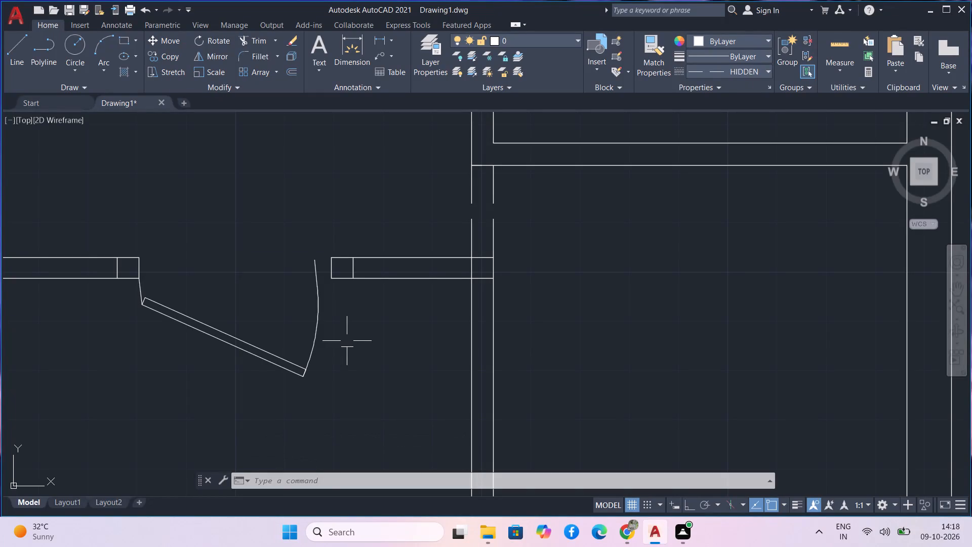
type("l")
key("space")
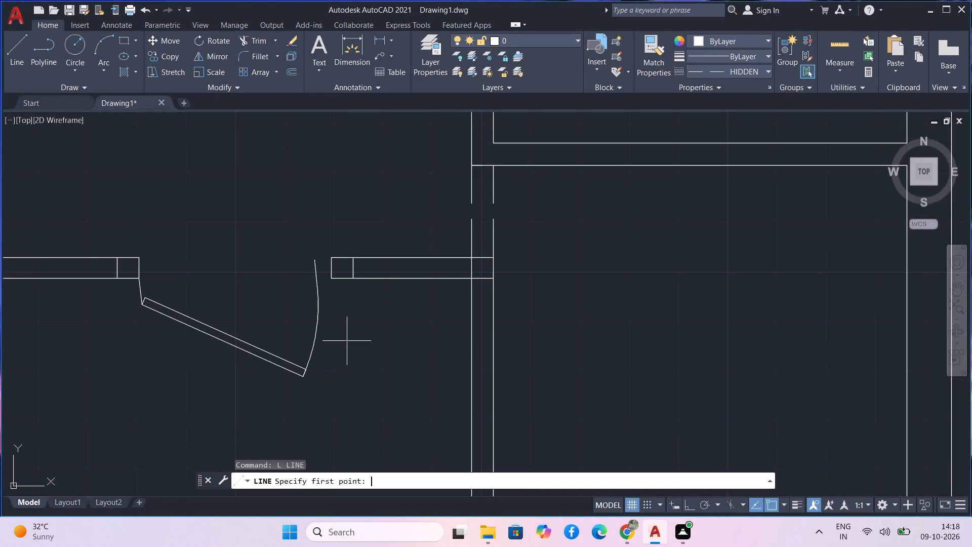
left_click(763, 72)
left_click(742, 86)
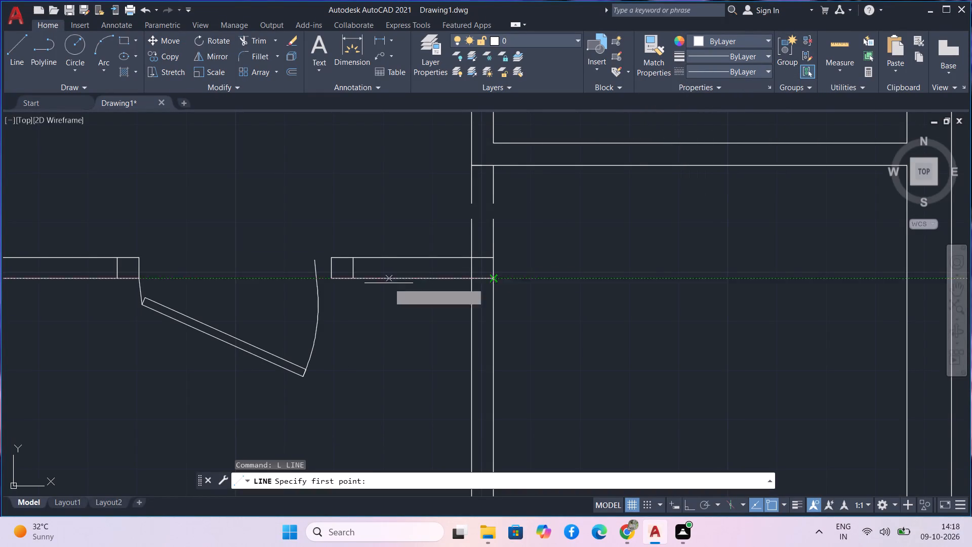
scroll(328, 274, "up", 5)
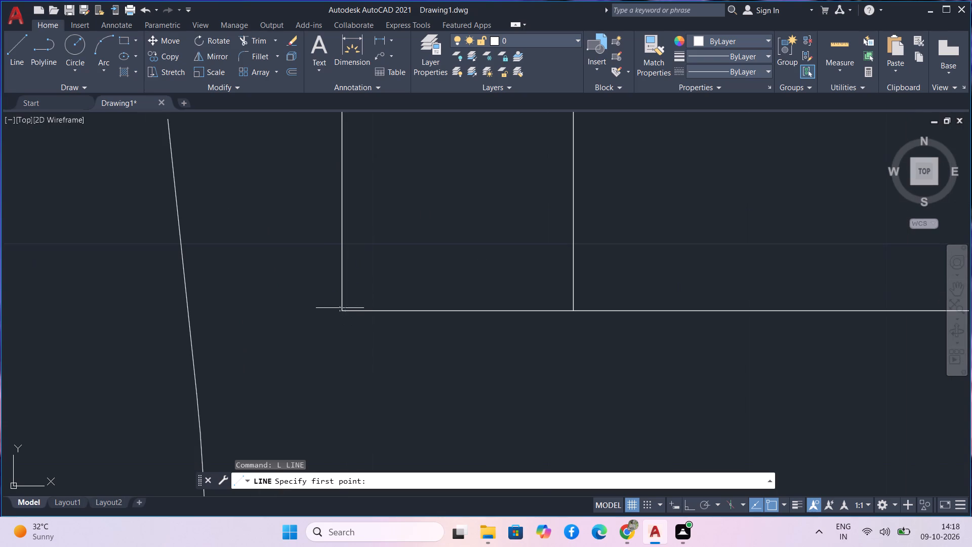
left_click(339, 308)
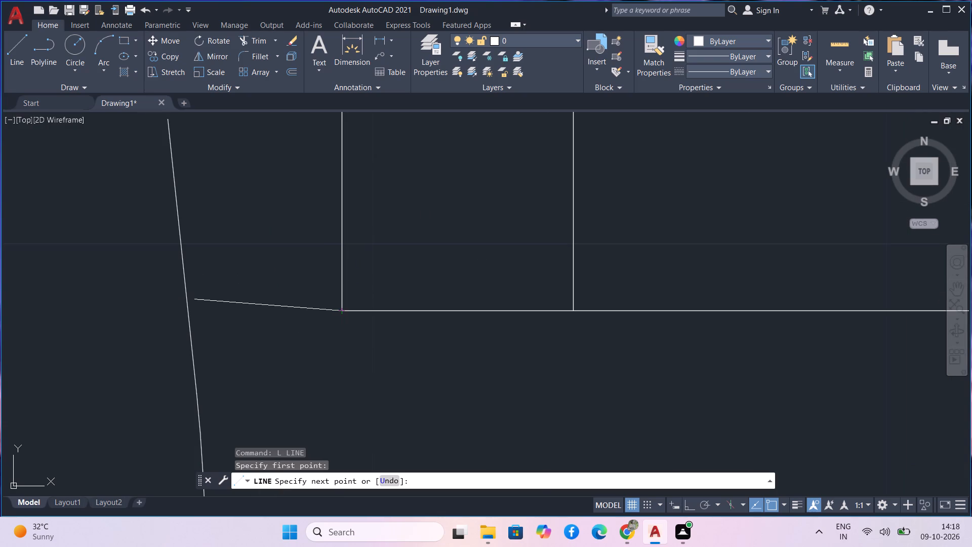
key("F8")
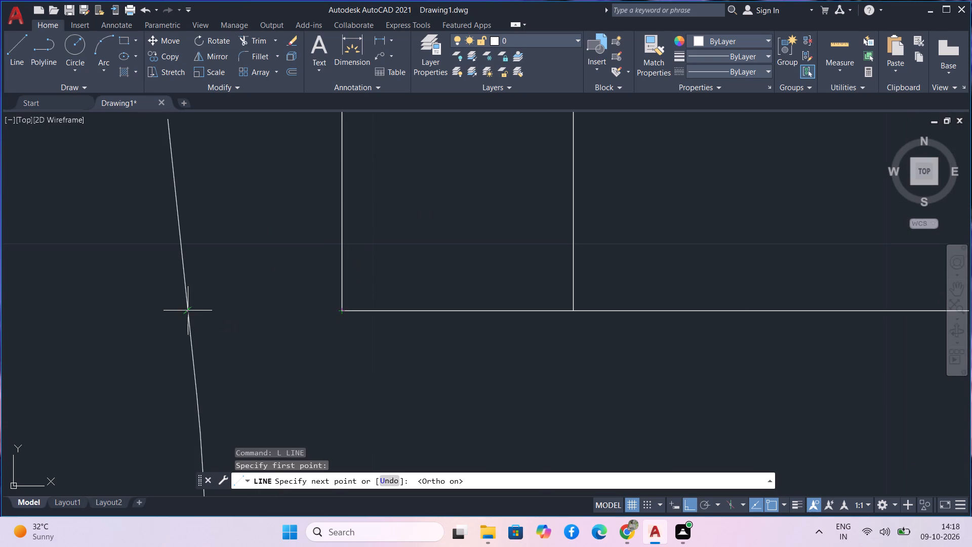
left_click(187, 310)
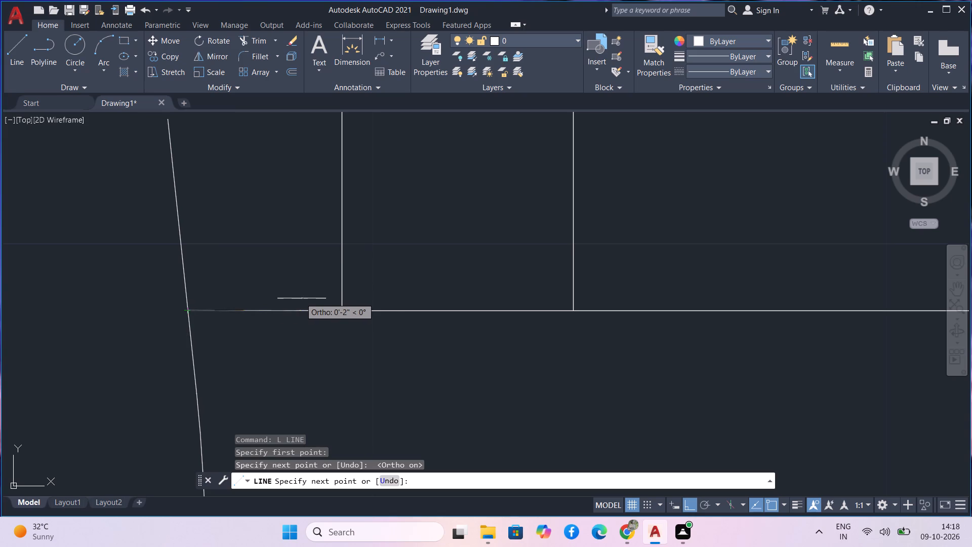
key("space")
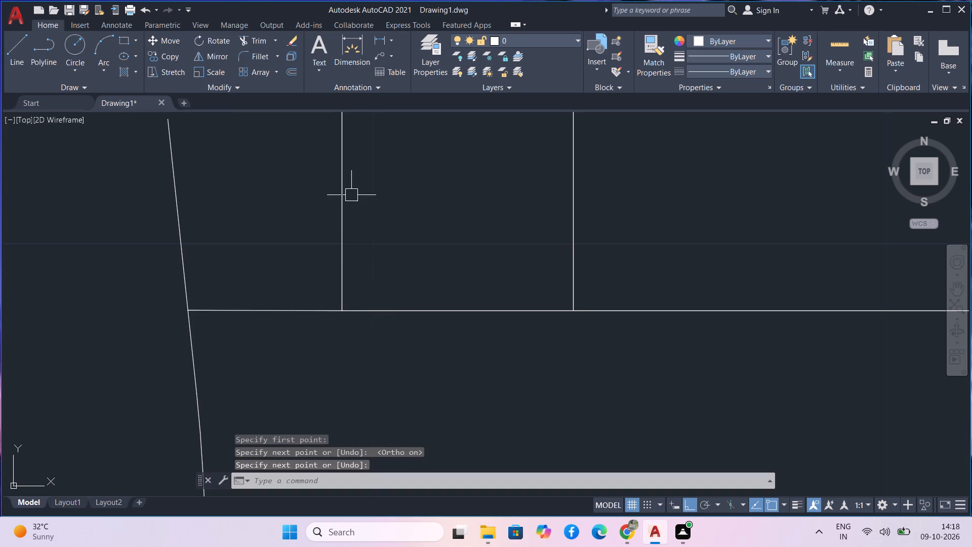
Draw a horizontal line about 3" long westward from the eastern jamb's upper corner, ending directly above the swing arc's end.
middle_click_drag(354, 195, 348, 317)
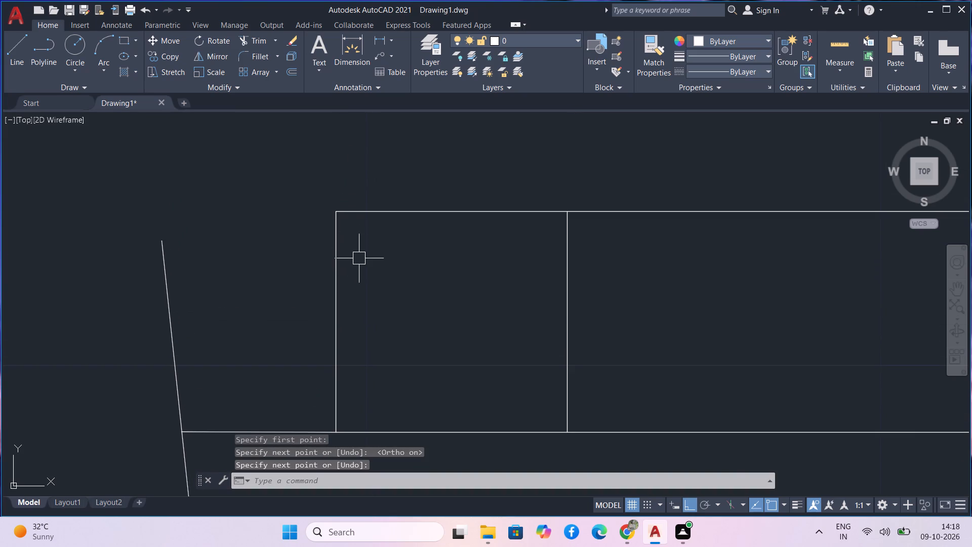
type("l")
key("space")
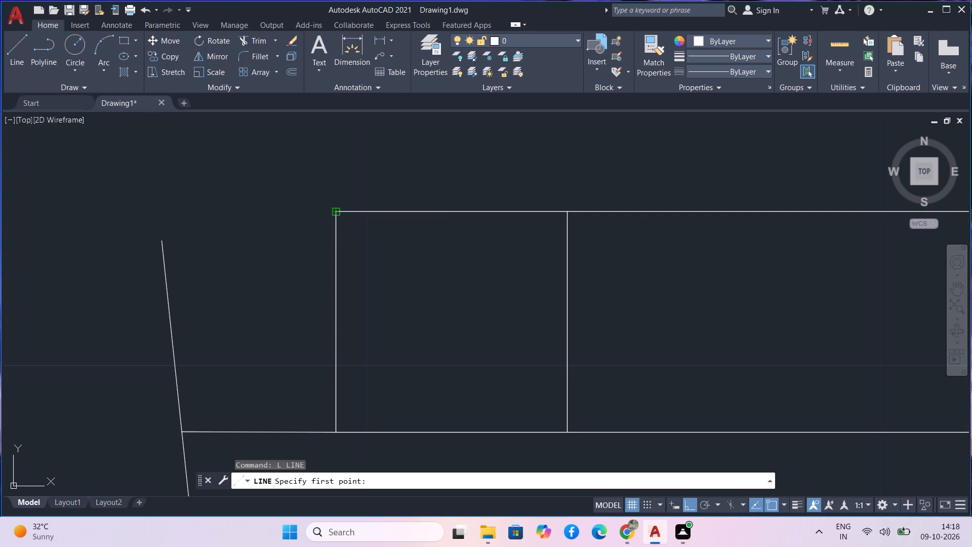
left_click(338, 213)
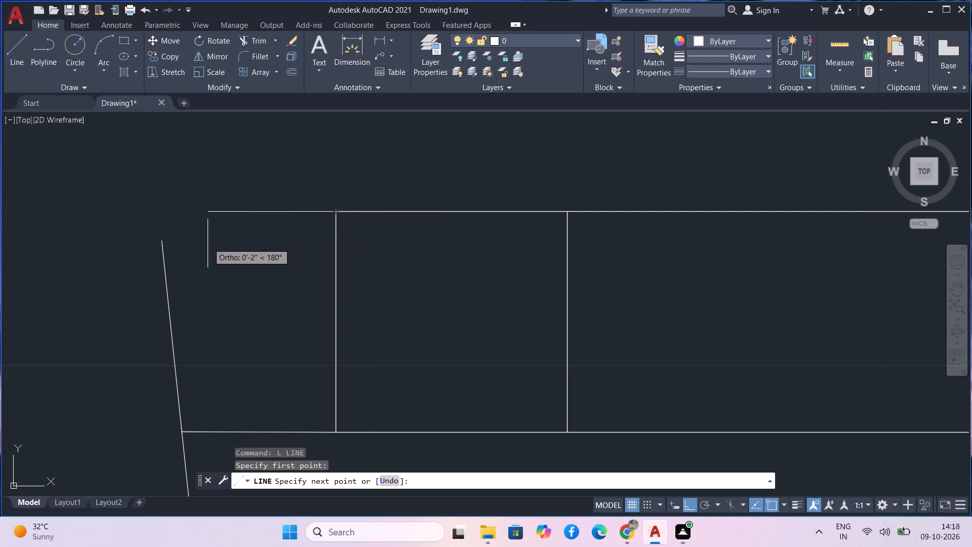
left_click(158, 241)
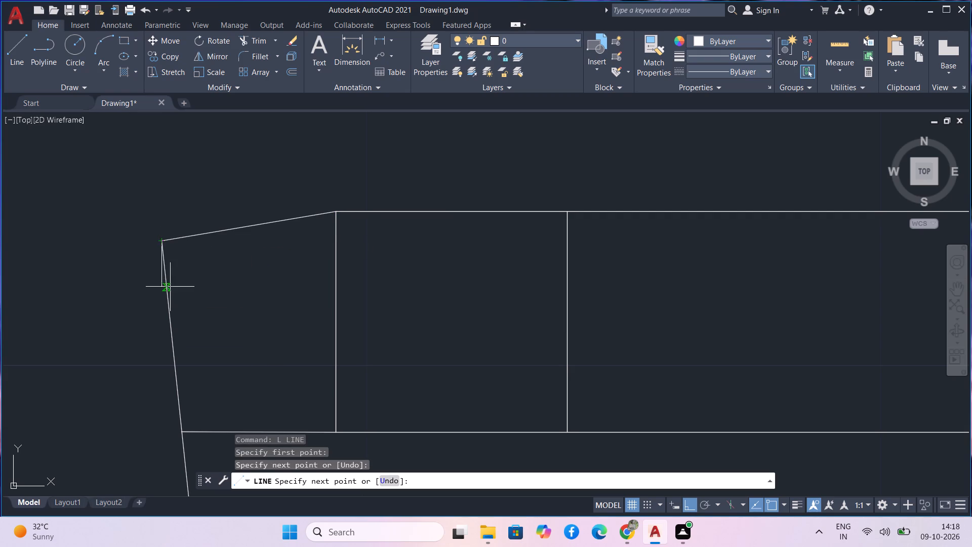
key("ctrl+z")
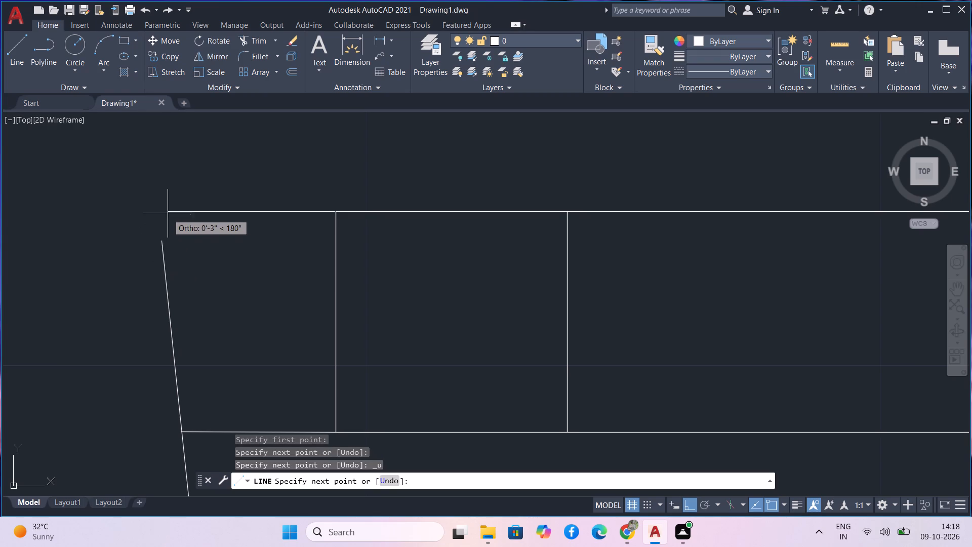
left_click(161, 216)
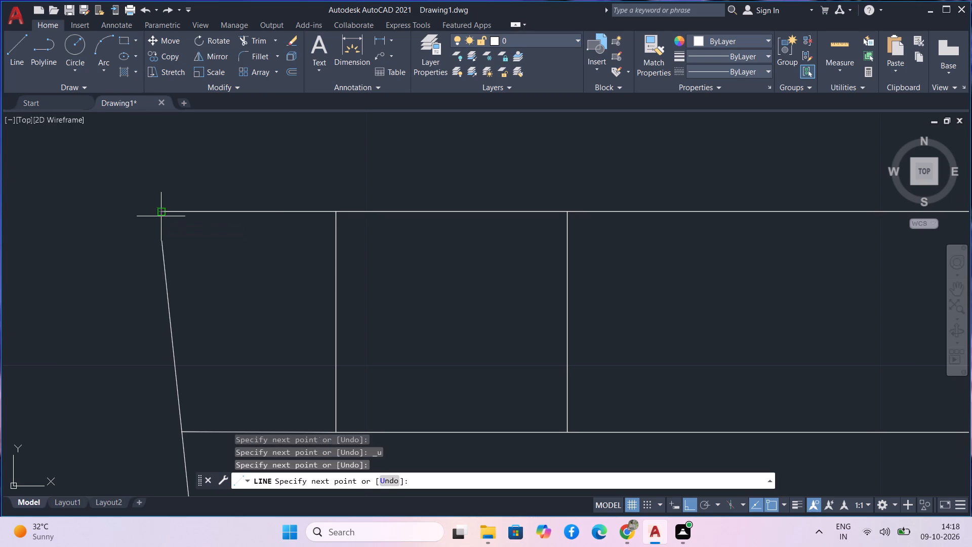
key("Escape")
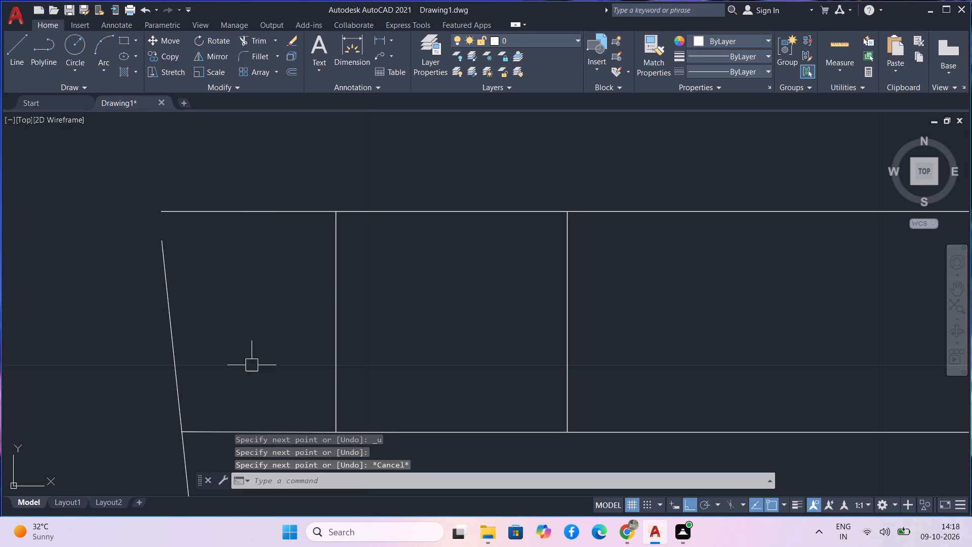
Delete the inner vertical line in the wall just east of the doorway's eastern jamb line.
scroll(252, 367, "down", 1)
middle_click_drag(251, 364, 253, 324)
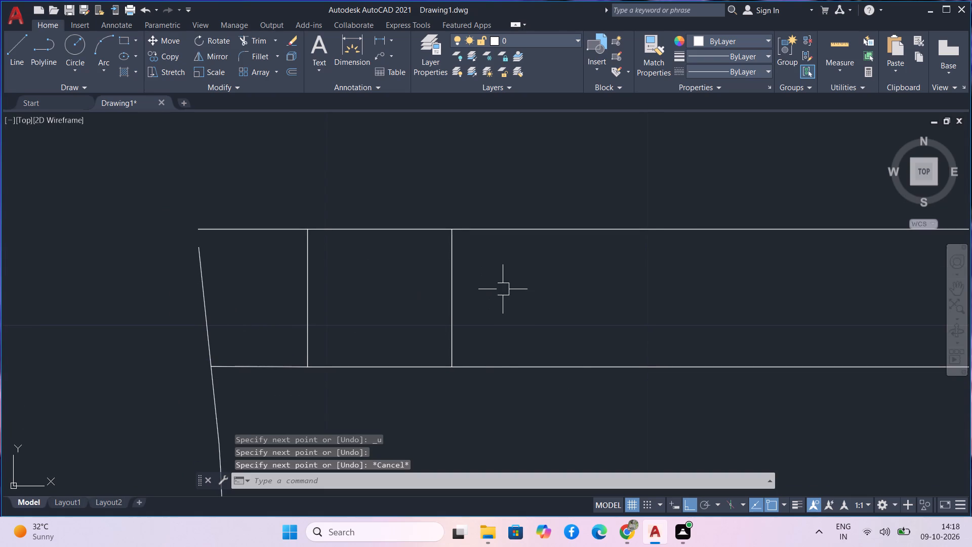
left_click_drag(495, 297, 433, 305)
key("Escape")
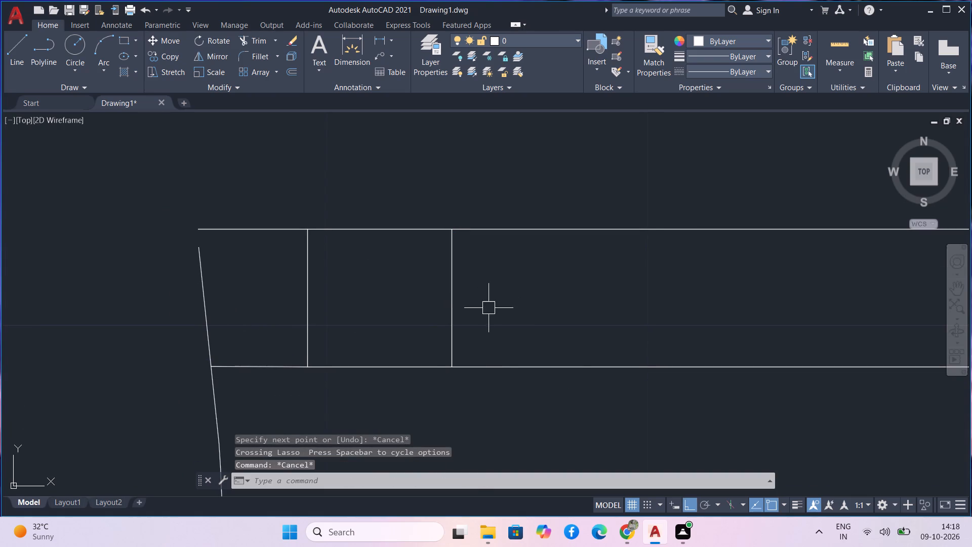
left_click_drag(489, 308, 449, 310)
left_click(419, 316)
key("Delete")
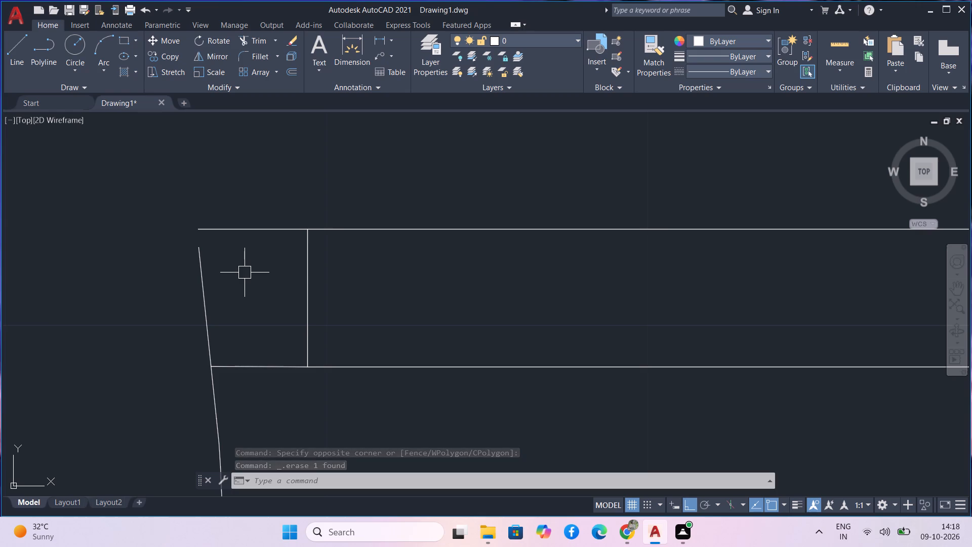
Set the lower room's door block to Open 90º.
scroll(245, 272, "down", 3)
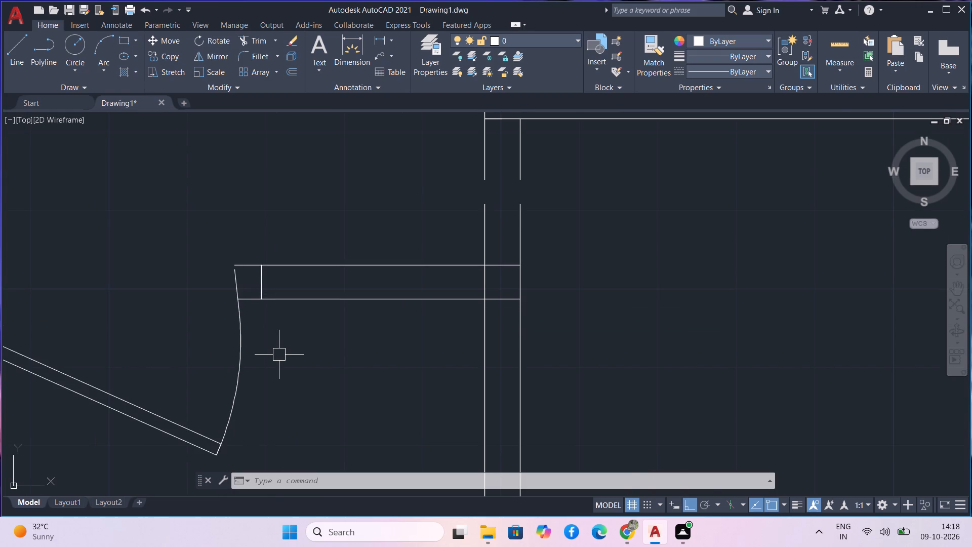
scroll(279, 355, "down", 2)
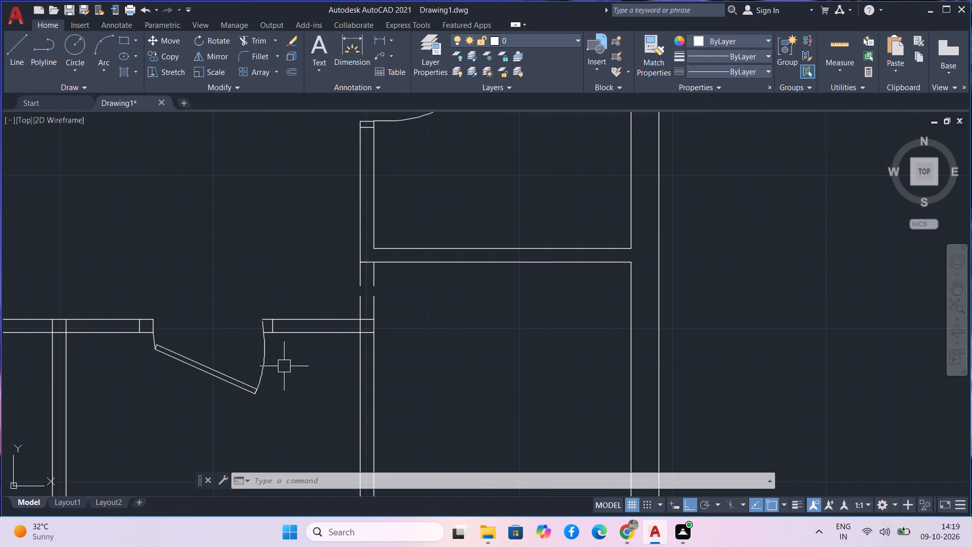
left_click(202, 368)
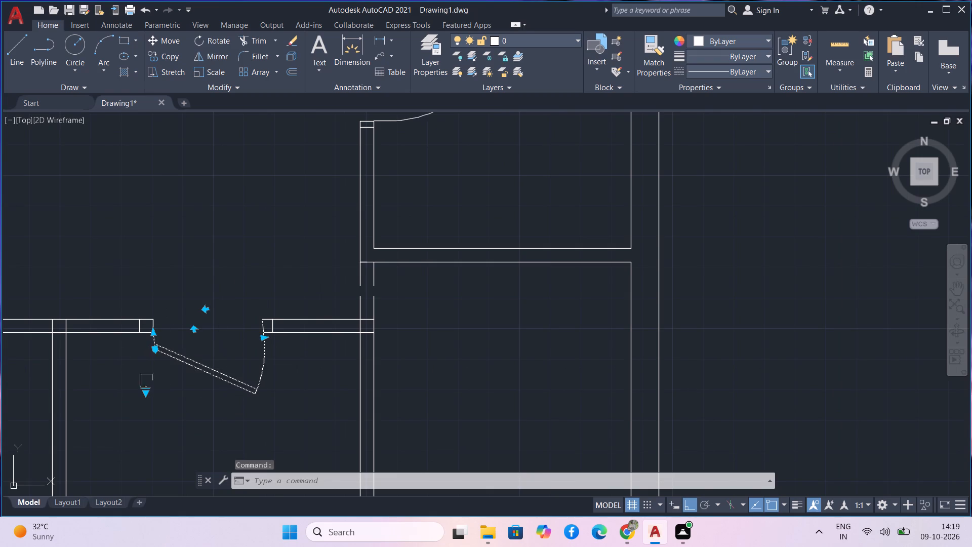
left_click(145, 388)
left_click(145, 397)
left_click(143, 392)
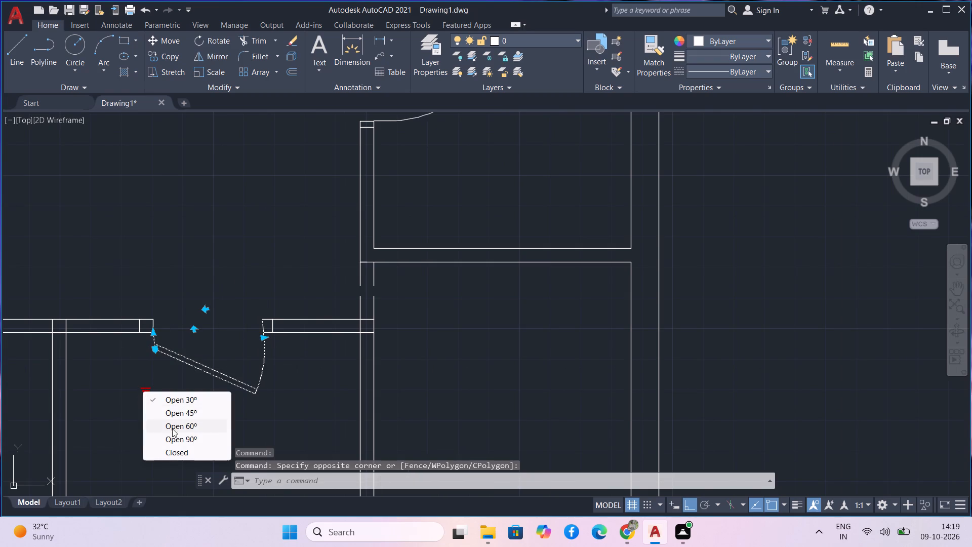
left_click(175, 436)
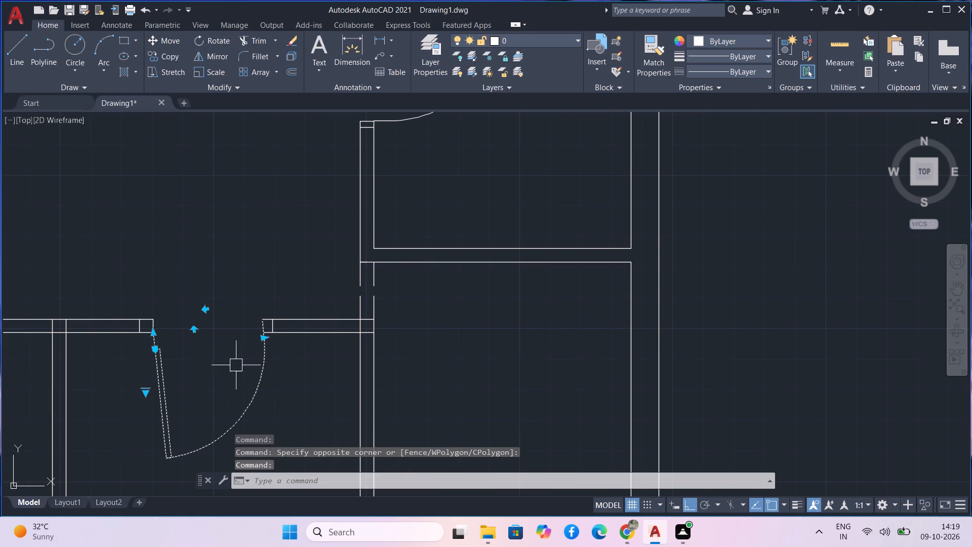
key("Escape")
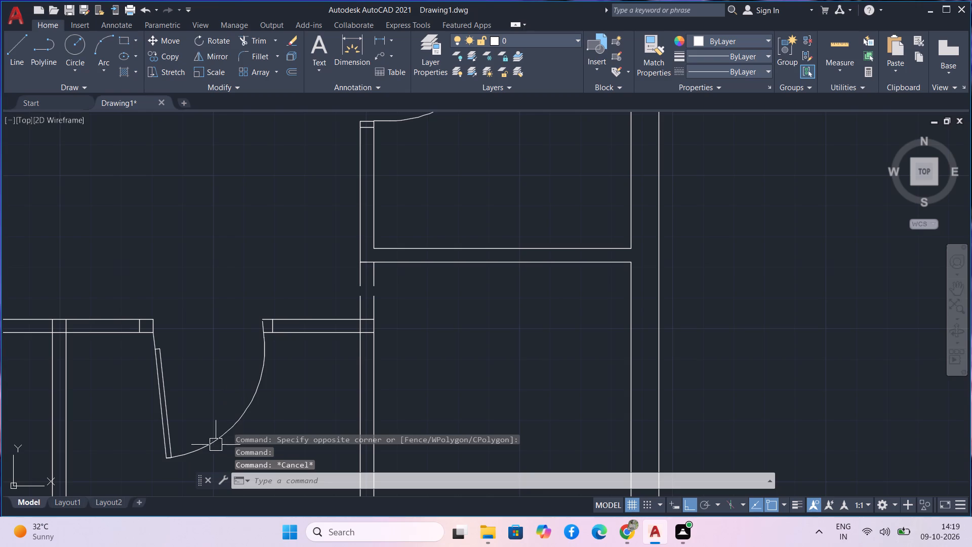
Move the lower room's door block slightly up along the western jamb, using its hinge-side corner as base point.
left_click(201, 446)
type("m")
key("space")
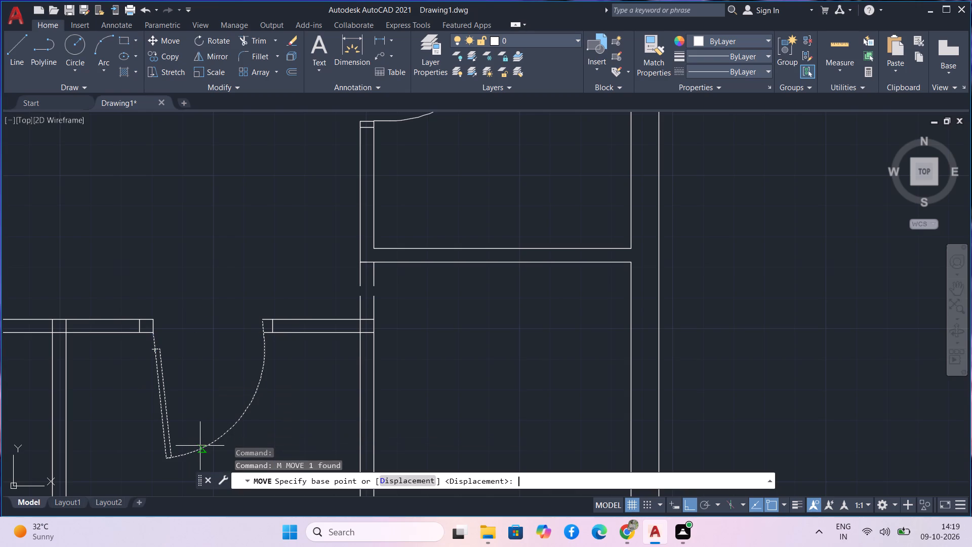
scroll(154, 340, "up", 2)
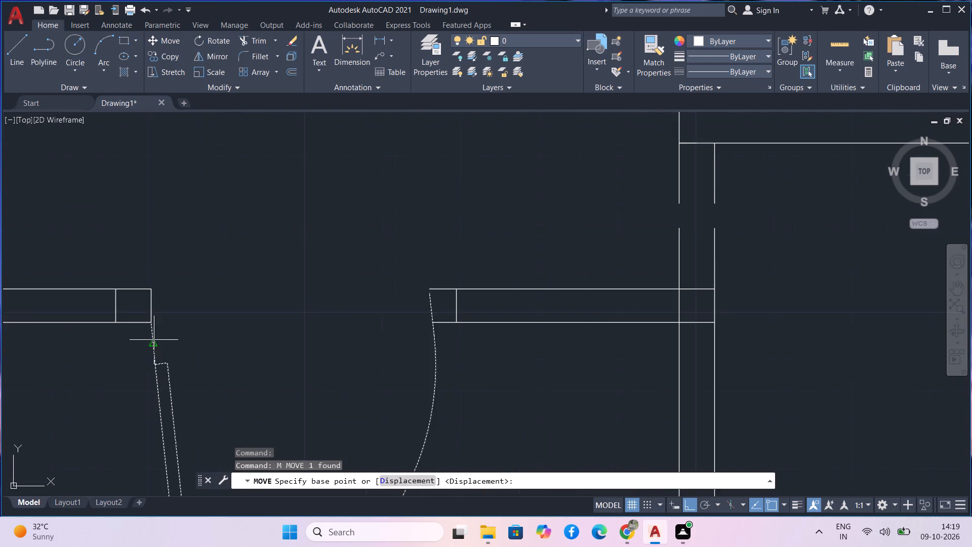
scroll(154, 340, "up", 5)
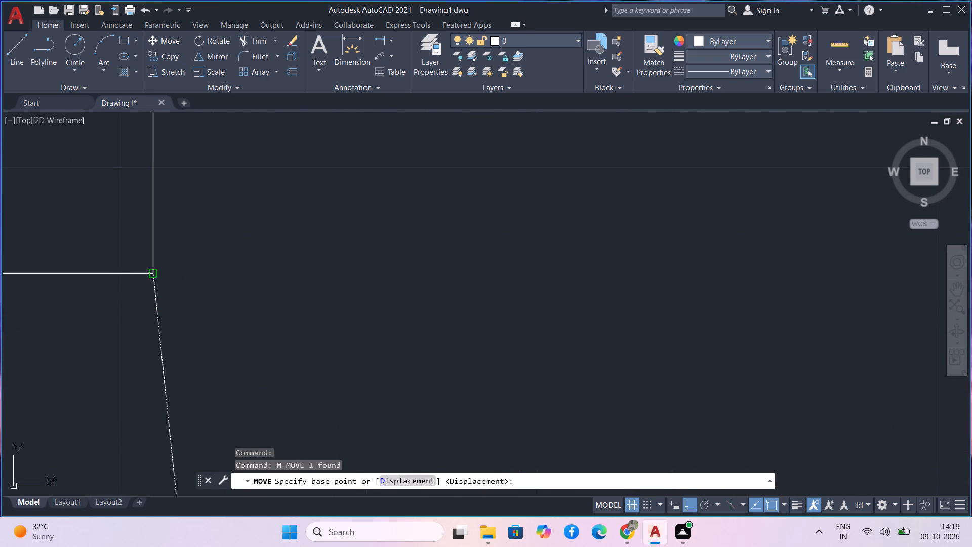
left_click(151, 277)
scroll(152, 278, "down", 4)
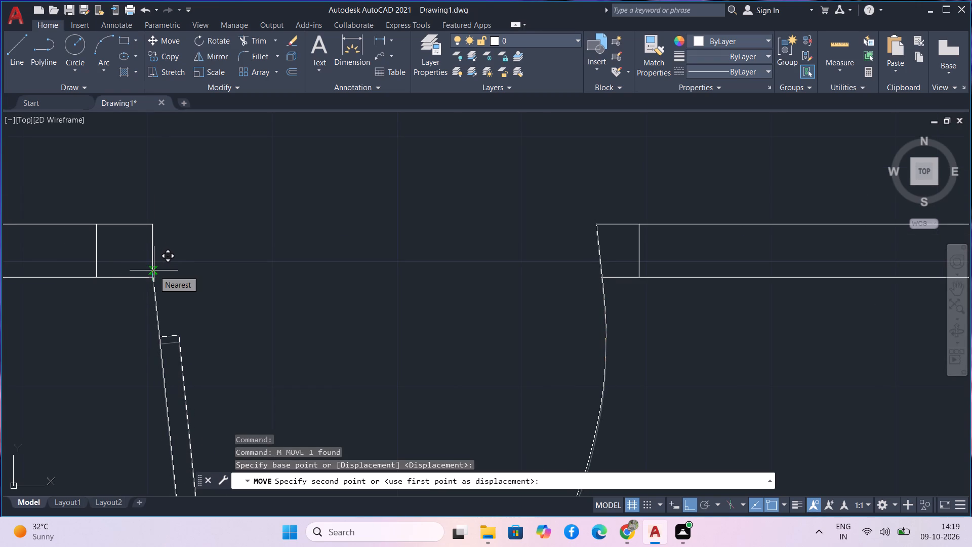
left_click(154, 270)
key("Escape")
scroll(223, 283, "down", 3)
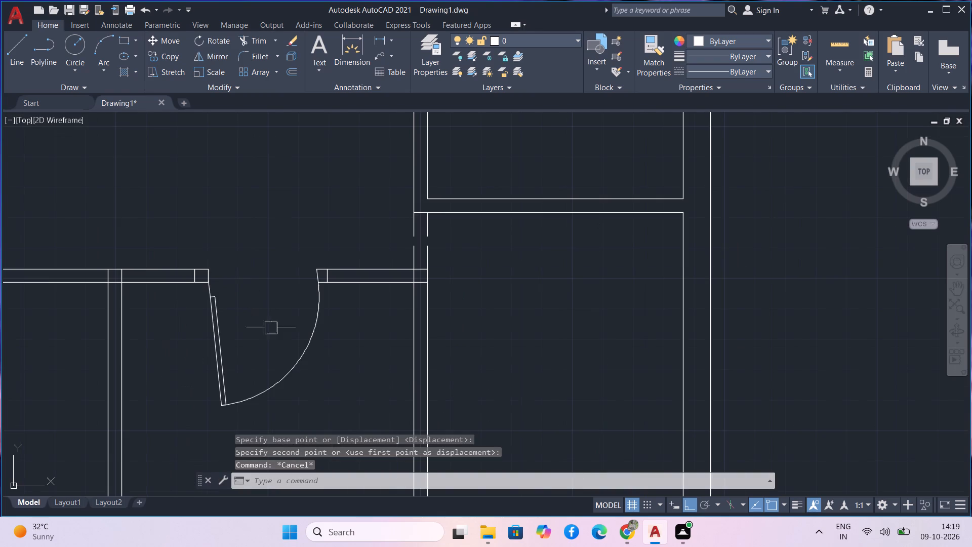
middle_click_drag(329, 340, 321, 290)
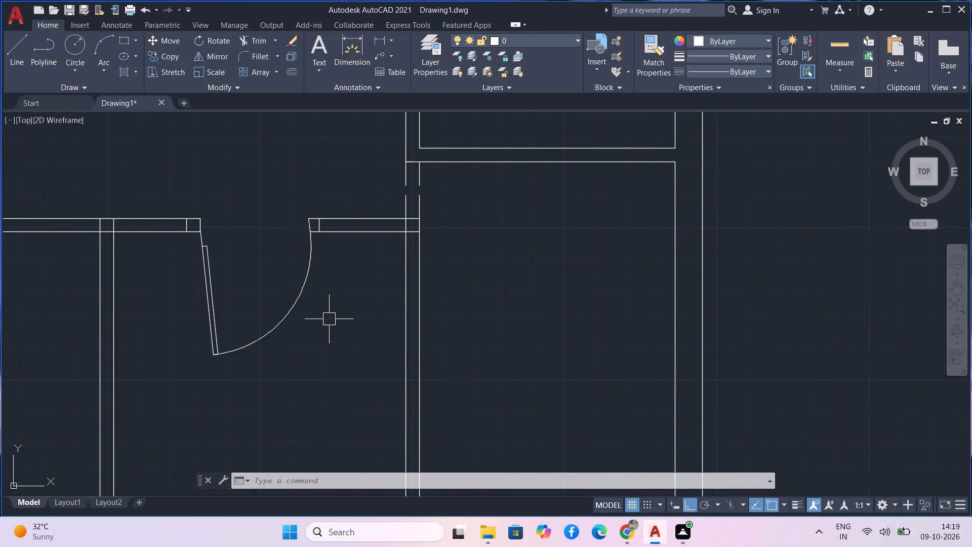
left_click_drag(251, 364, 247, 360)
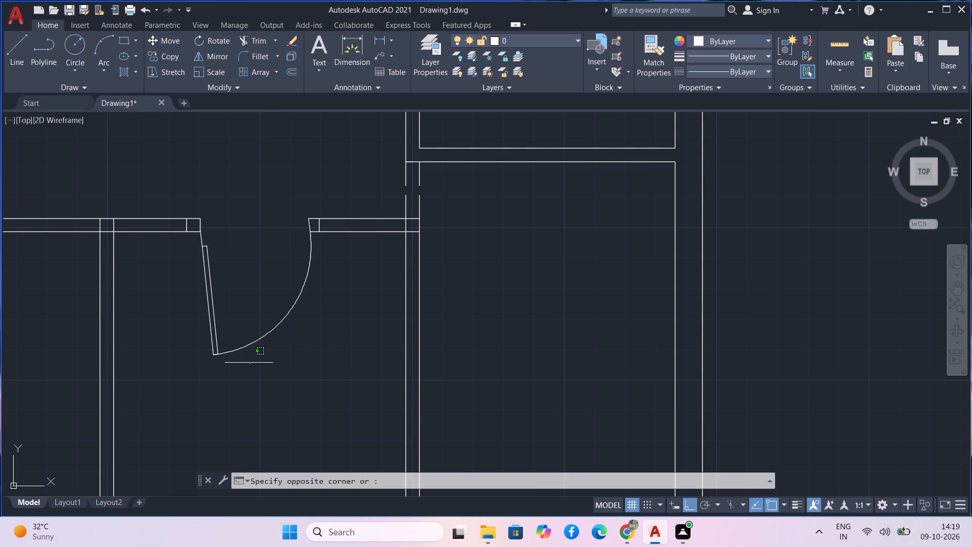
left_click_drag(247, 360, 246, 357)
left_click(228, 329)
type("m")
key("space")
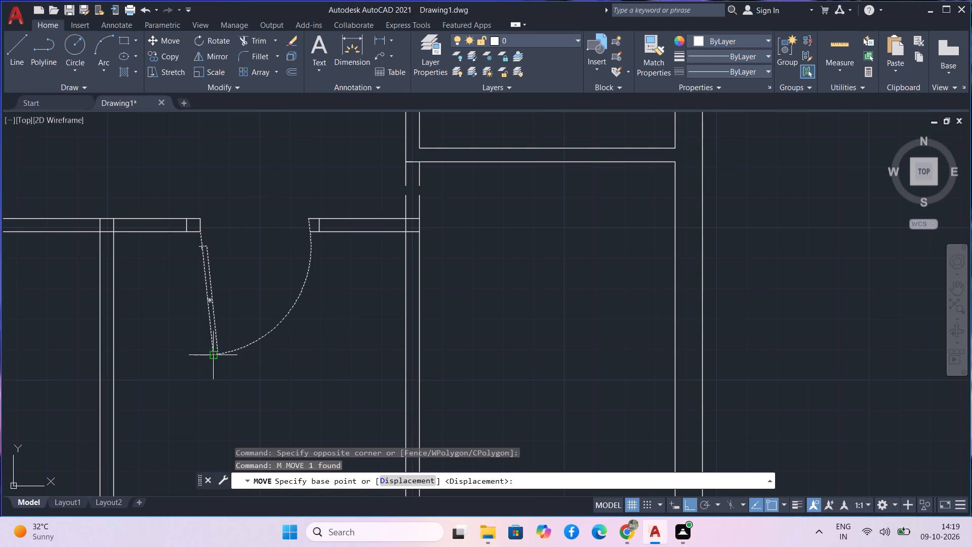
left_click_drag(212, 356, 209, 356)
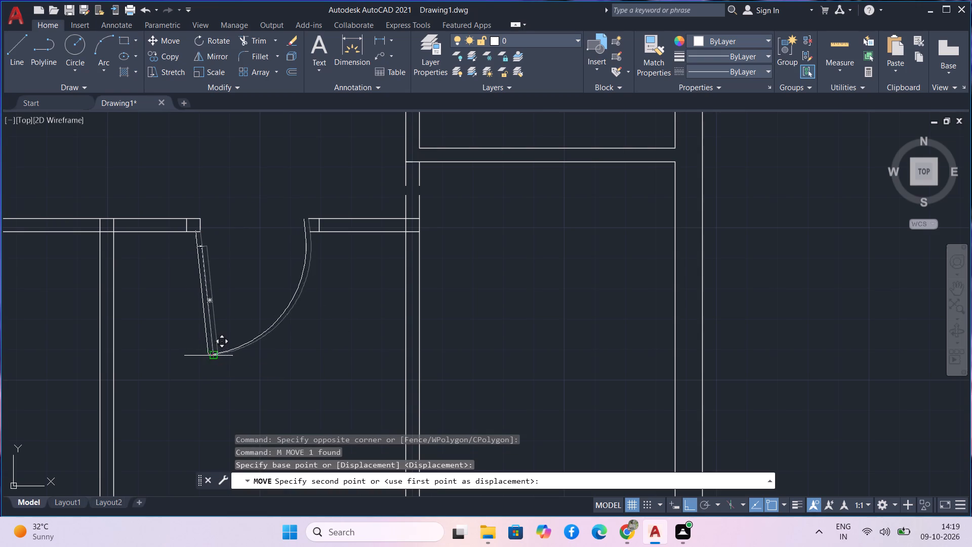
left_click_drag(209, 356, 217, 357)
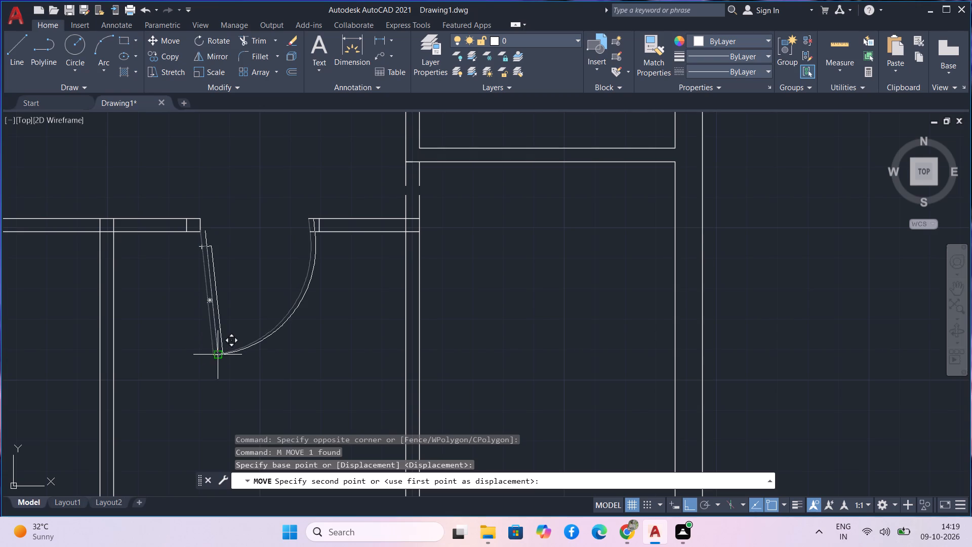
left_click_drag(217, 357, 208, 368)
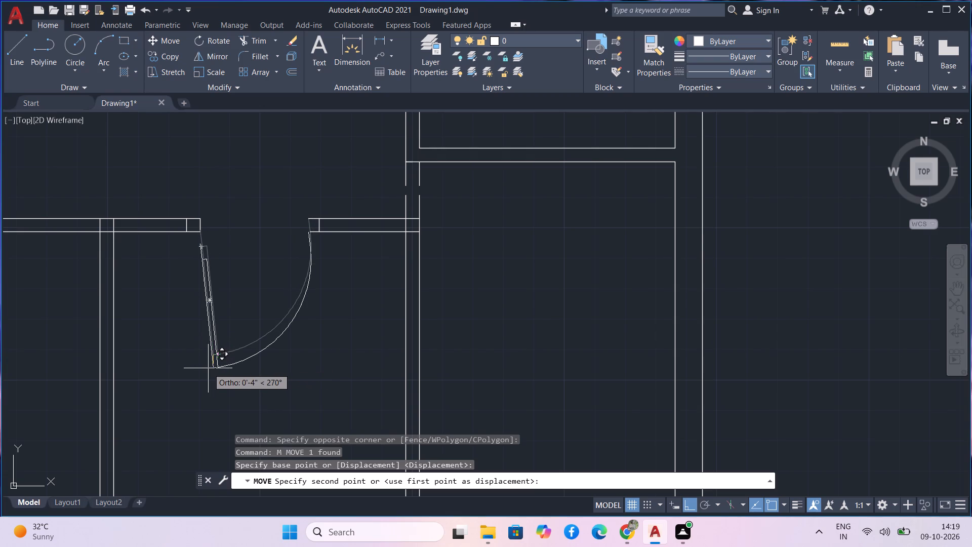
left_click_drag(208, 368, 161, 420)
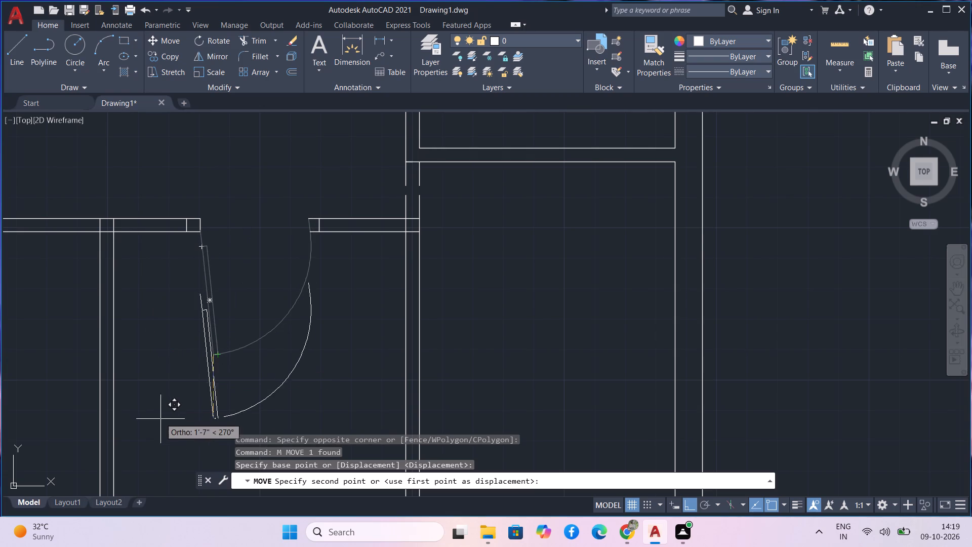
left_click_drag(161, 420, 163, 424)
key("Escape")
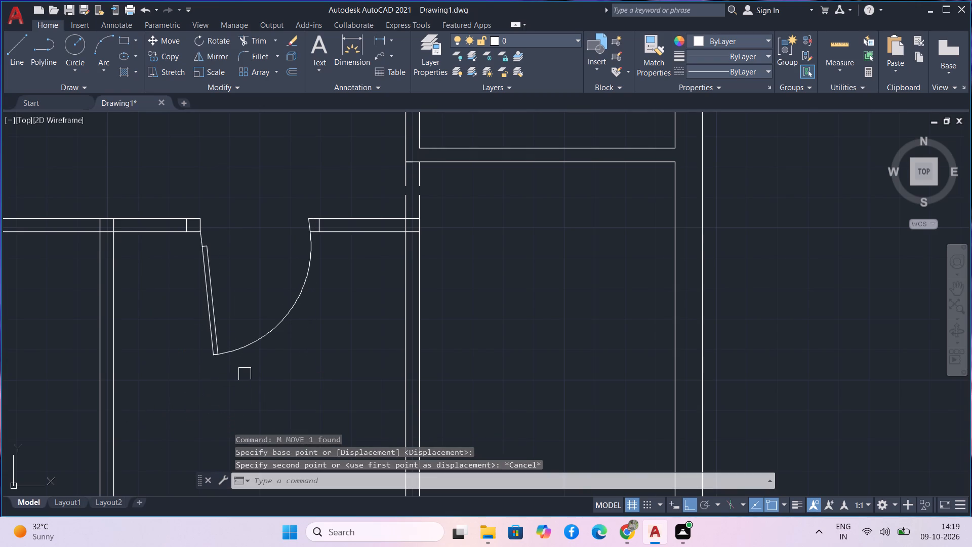
Trim away the doorway's eastern jamb line, leaving both wall lines running west to the door's swing arc.
type("tr")
key("space")
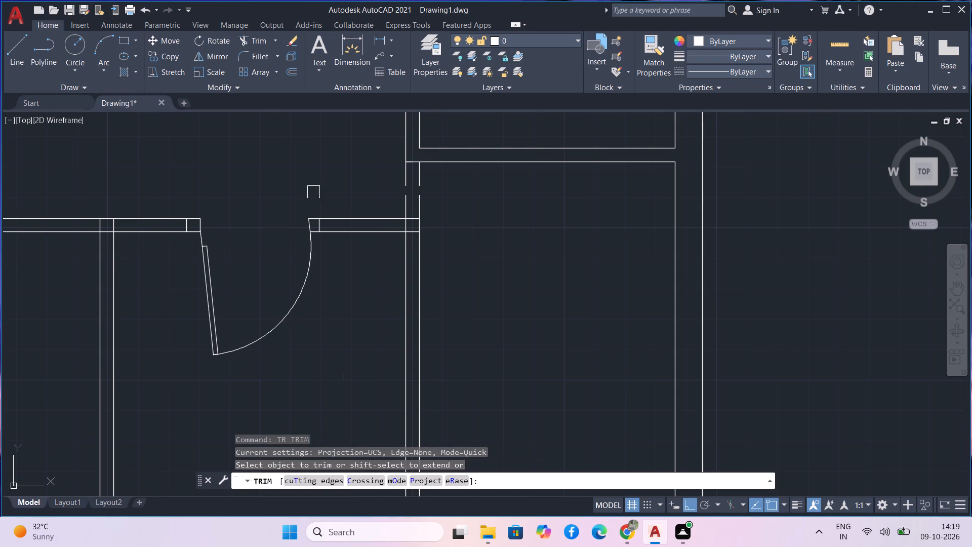
scroll(336, 160, "up", 3)
middle_click_drag(337, 209, 361, 54)
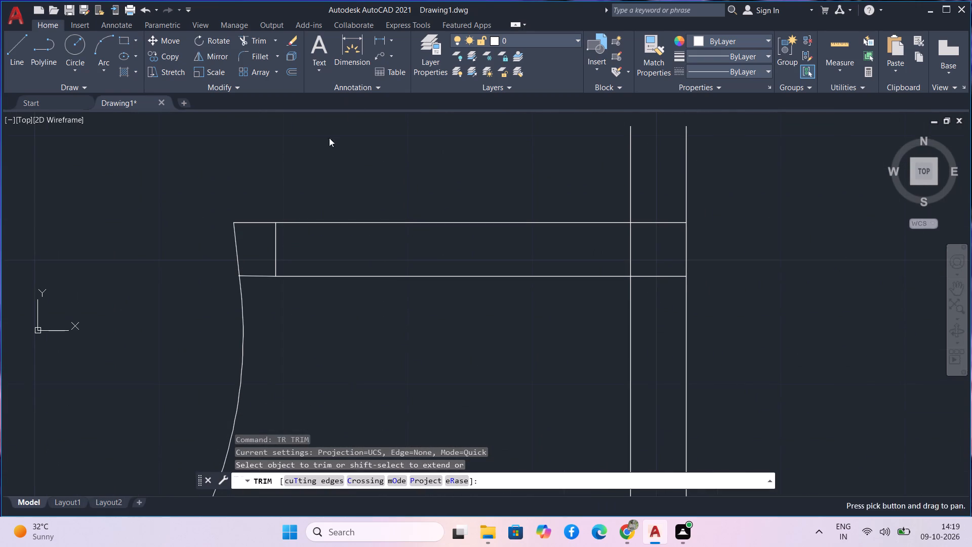
left_click(264, 275)
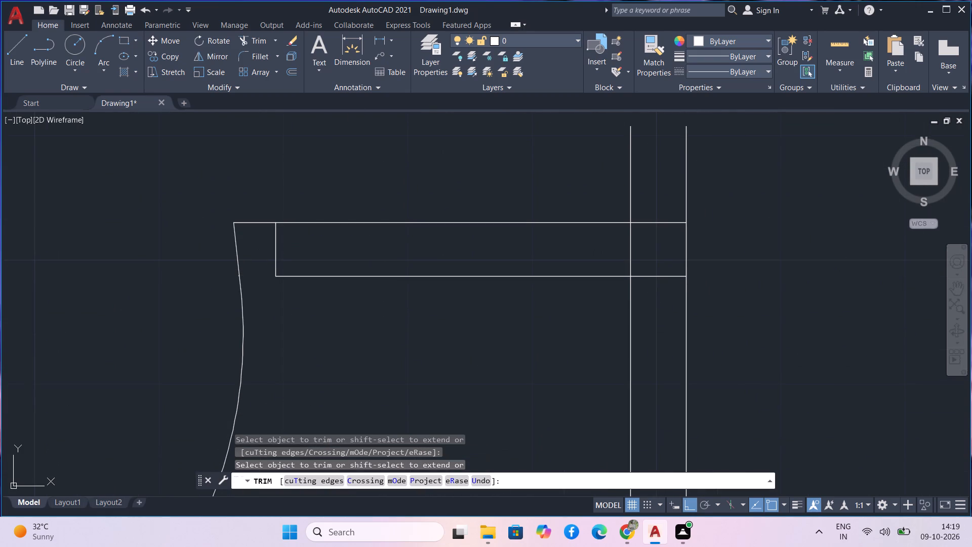
left_click(255, 226)
left_click(281, 238)
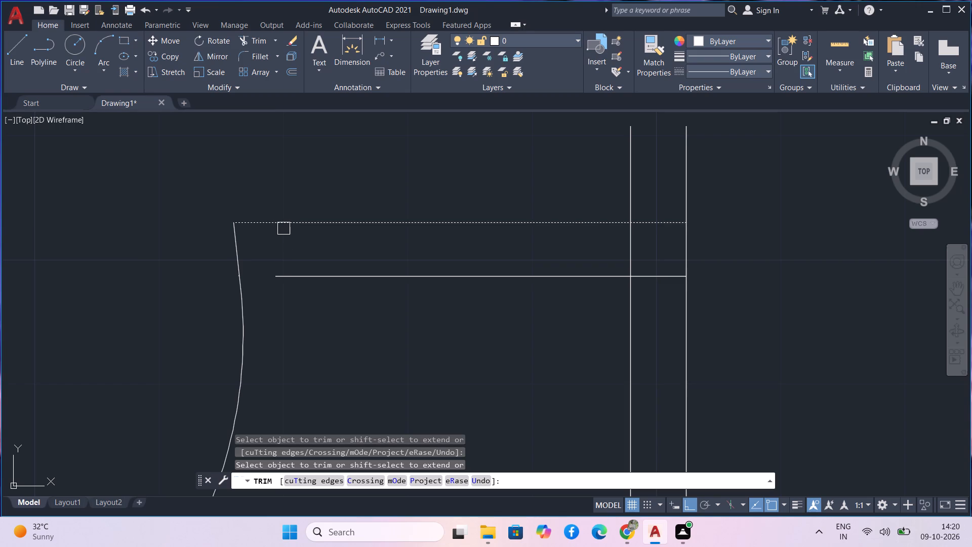
left_click(283, 228, "shift")
left_click(305, 281, "shift")
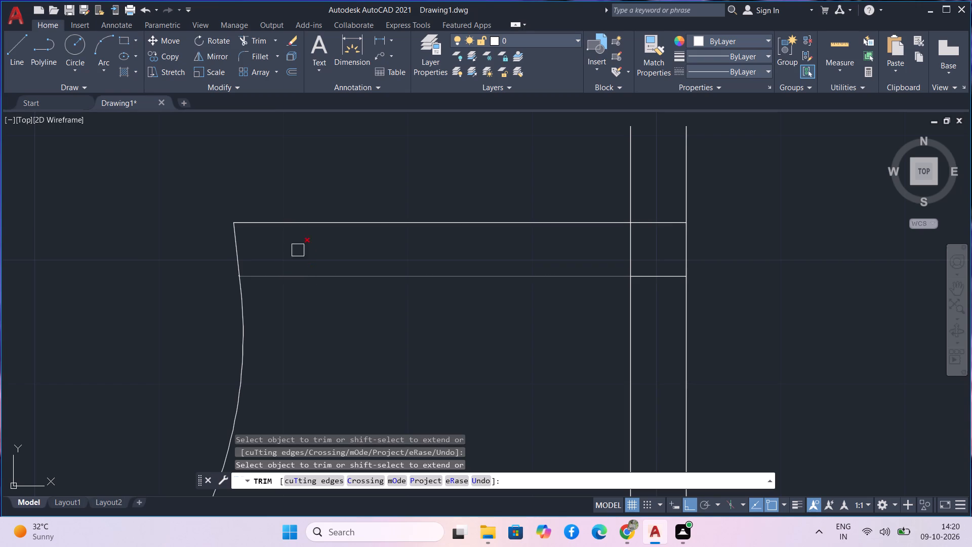
scroll(296, 240, "down", 3)
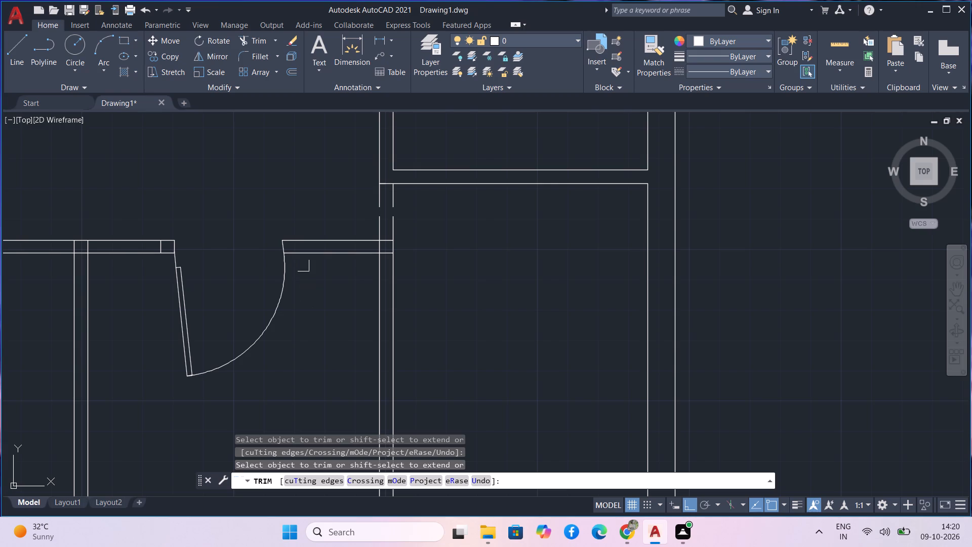
key("Escape")
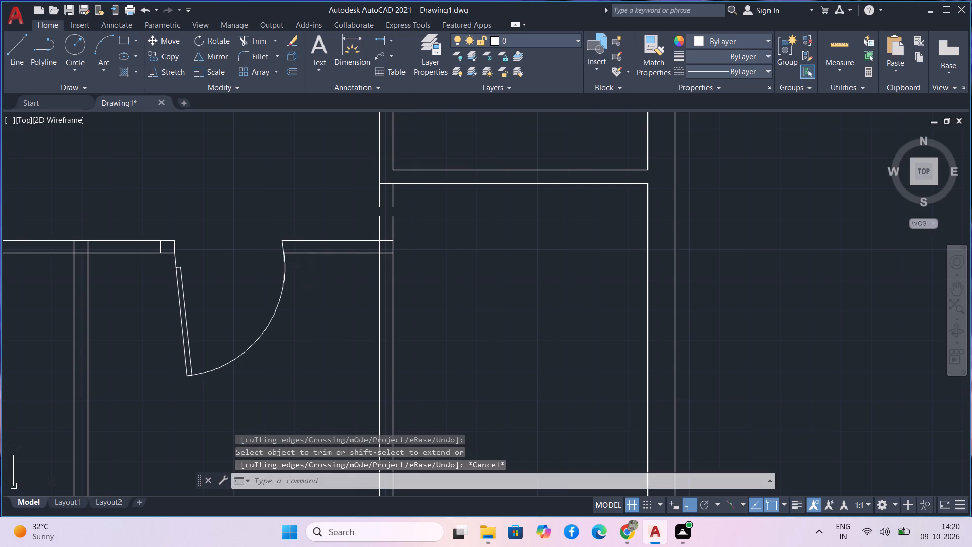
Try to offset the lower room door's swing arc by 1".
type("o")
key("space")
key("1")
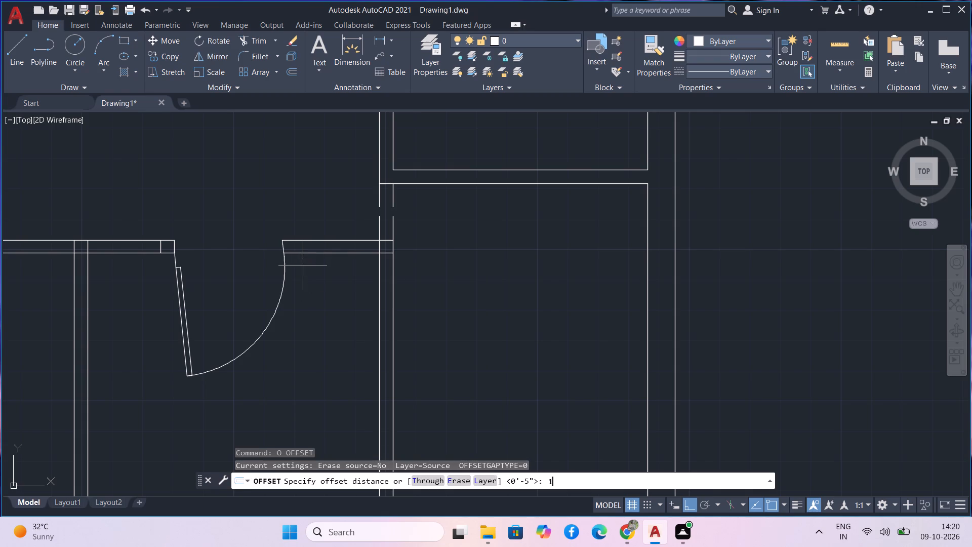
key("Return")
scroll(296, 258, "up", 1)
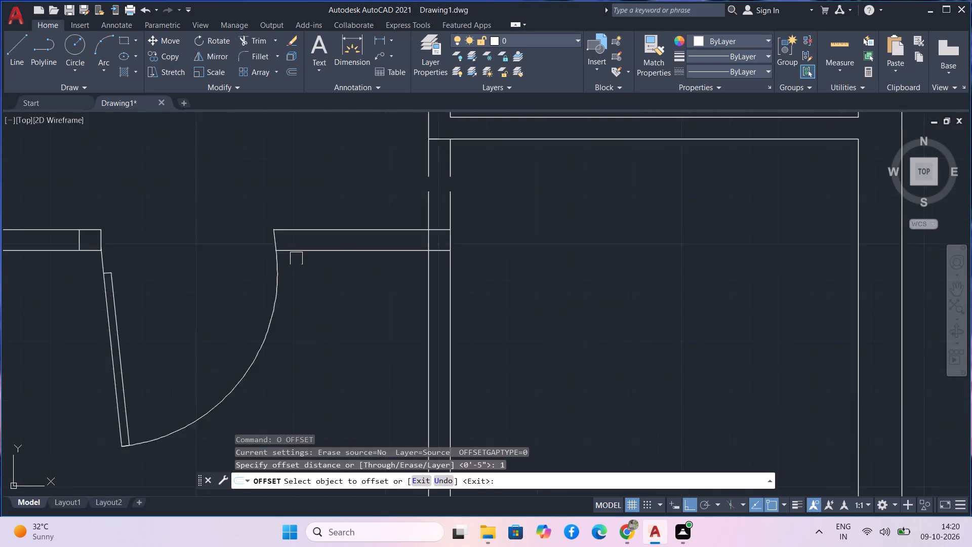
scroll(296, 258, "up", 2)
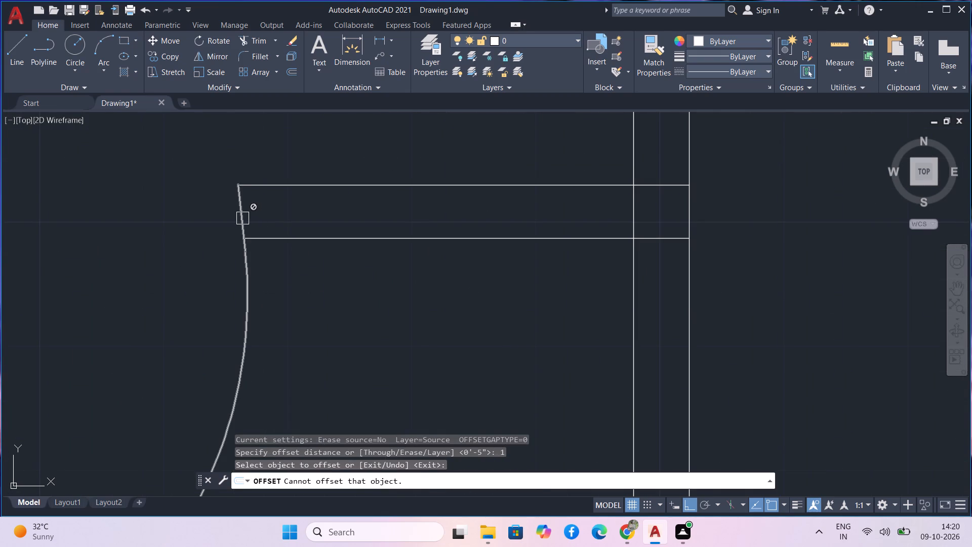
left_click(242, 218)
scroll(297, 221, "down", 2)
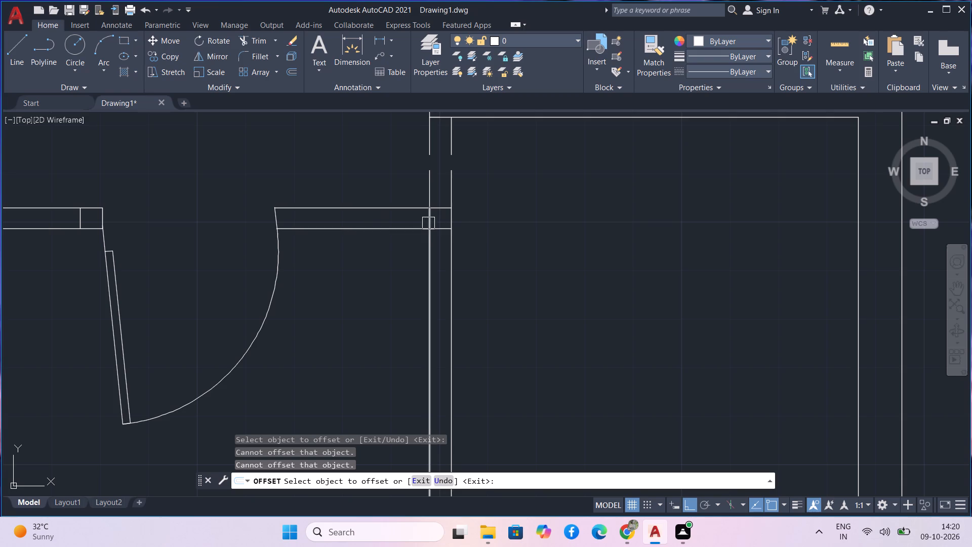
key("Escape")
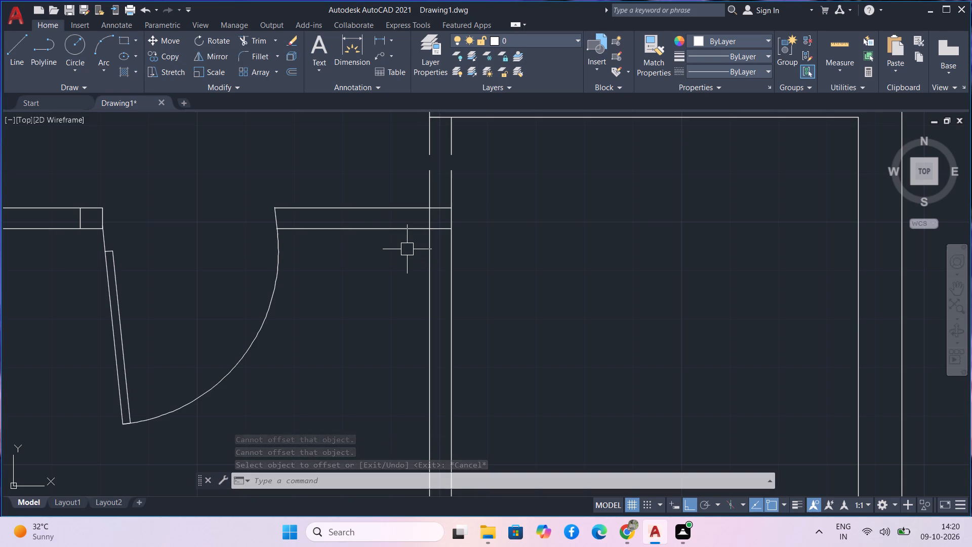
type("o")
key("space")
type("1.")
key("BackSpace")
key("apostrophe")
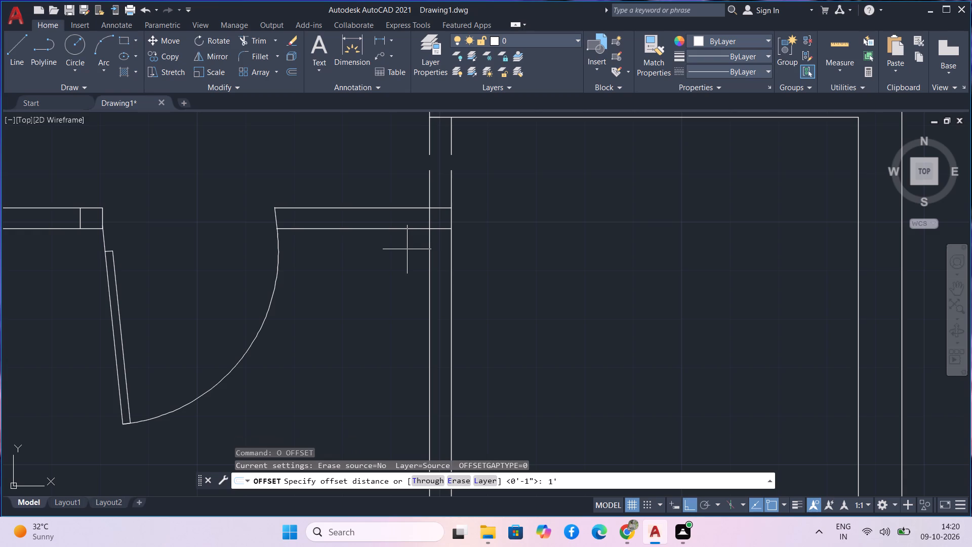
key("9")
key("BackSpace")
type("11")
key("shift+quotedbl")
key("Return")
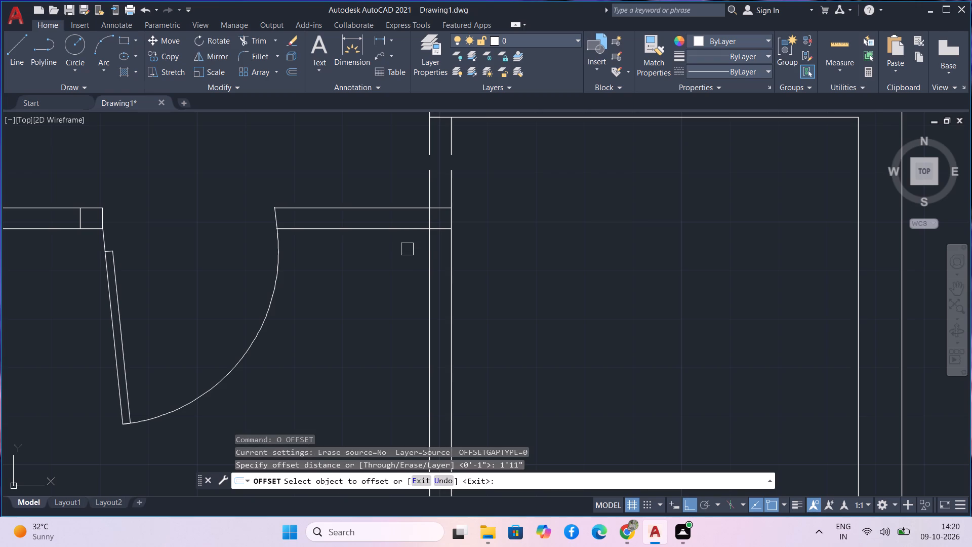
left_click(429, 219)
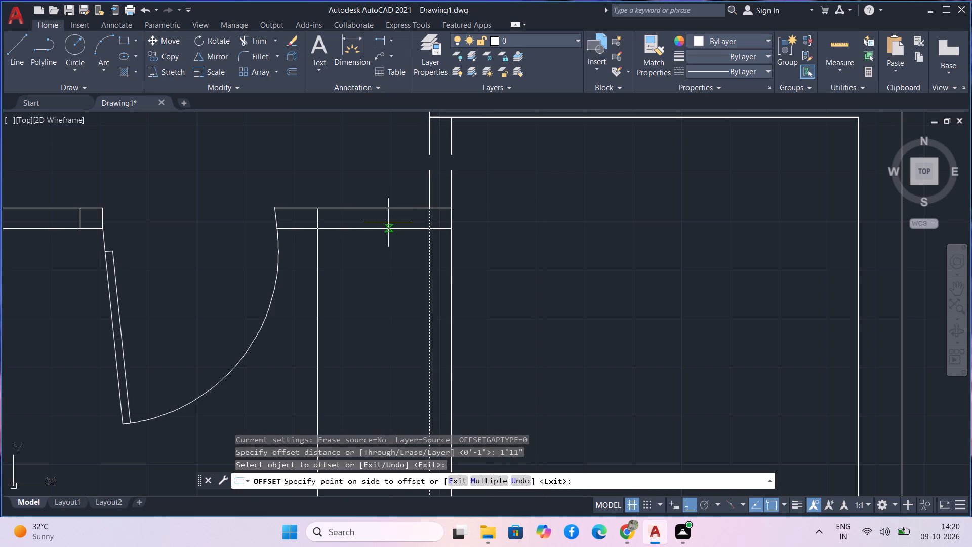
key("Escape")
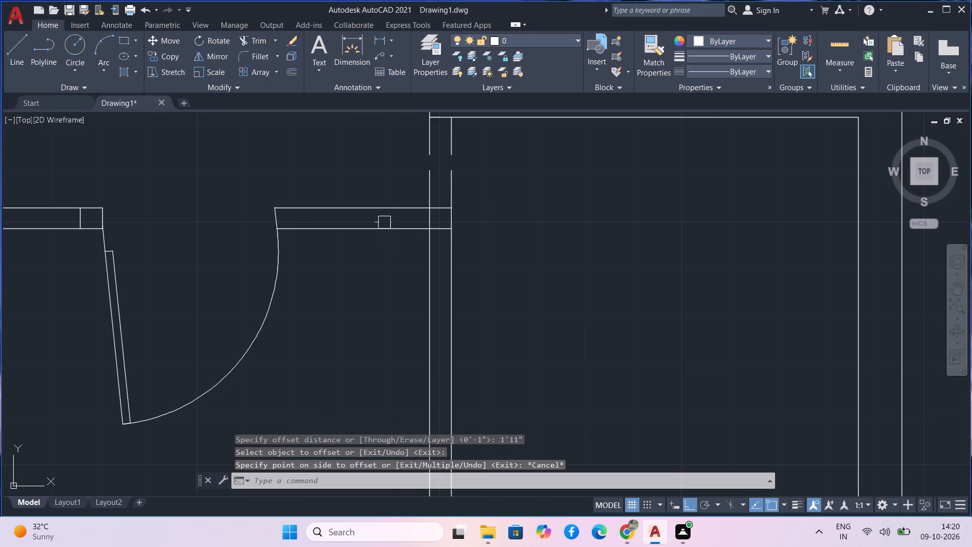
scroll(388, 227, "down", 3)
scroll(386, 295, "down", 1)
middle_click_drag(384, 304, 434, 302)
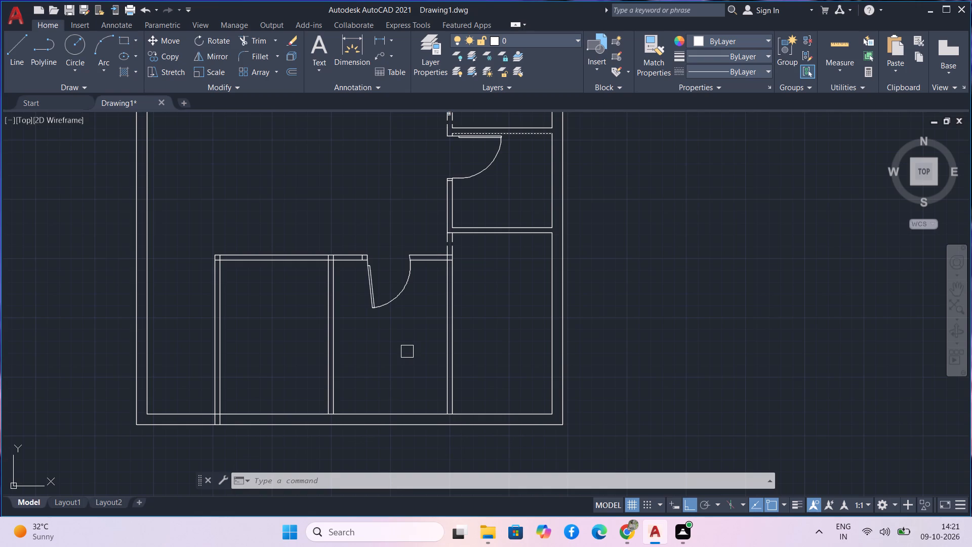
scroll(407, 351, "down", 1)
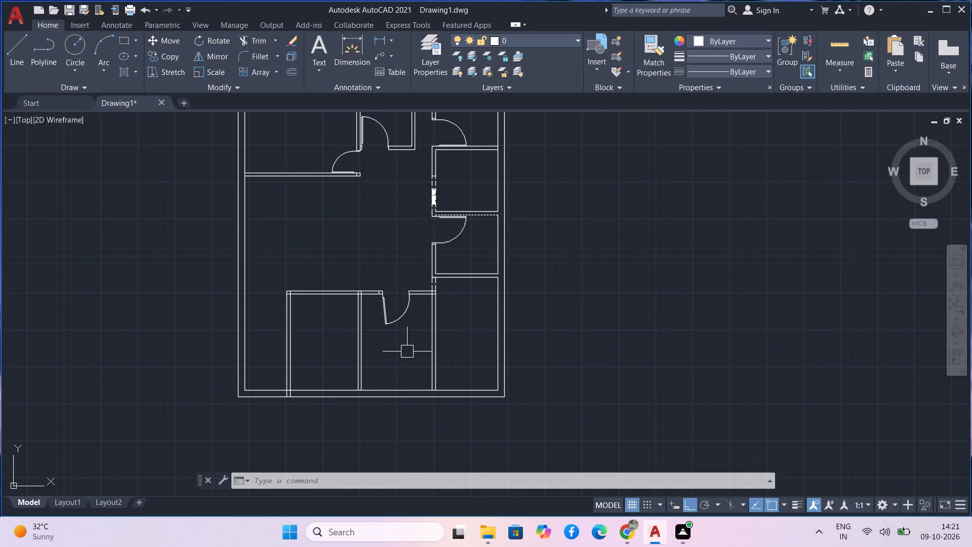
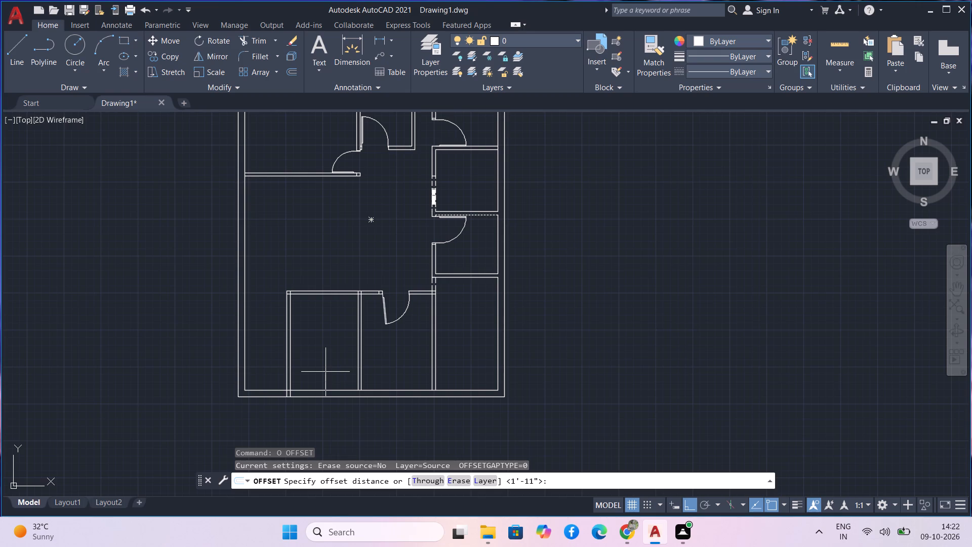
Offset the bottom exterior wall's inner line 3' inward.
type("3'")
key("Return")
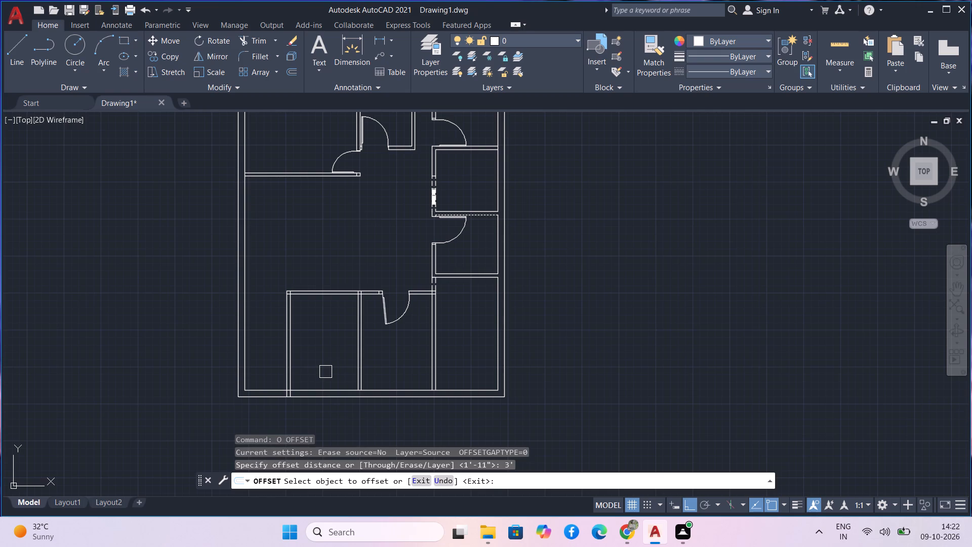
left_click(323, 387)
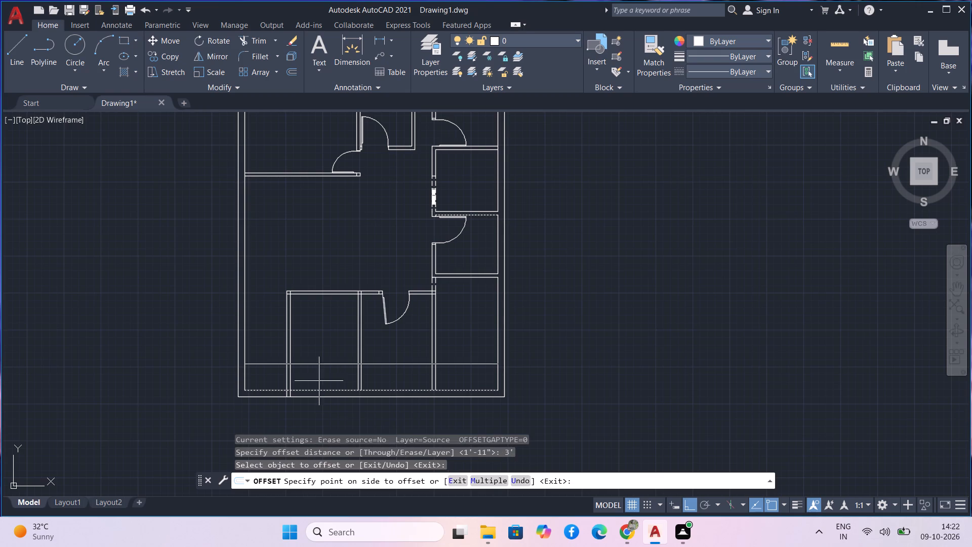
left_click(319, 380)
left_click(295, 349)
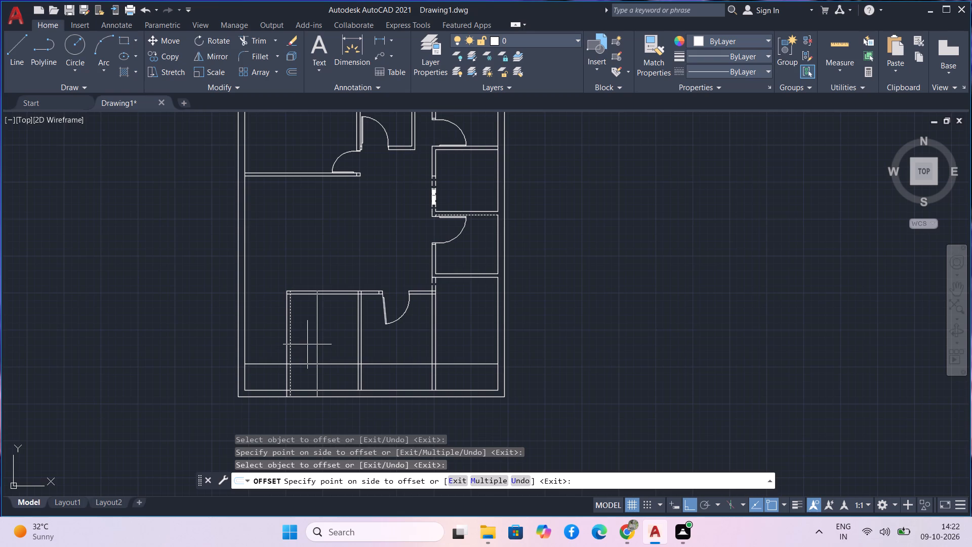
key("Escape")
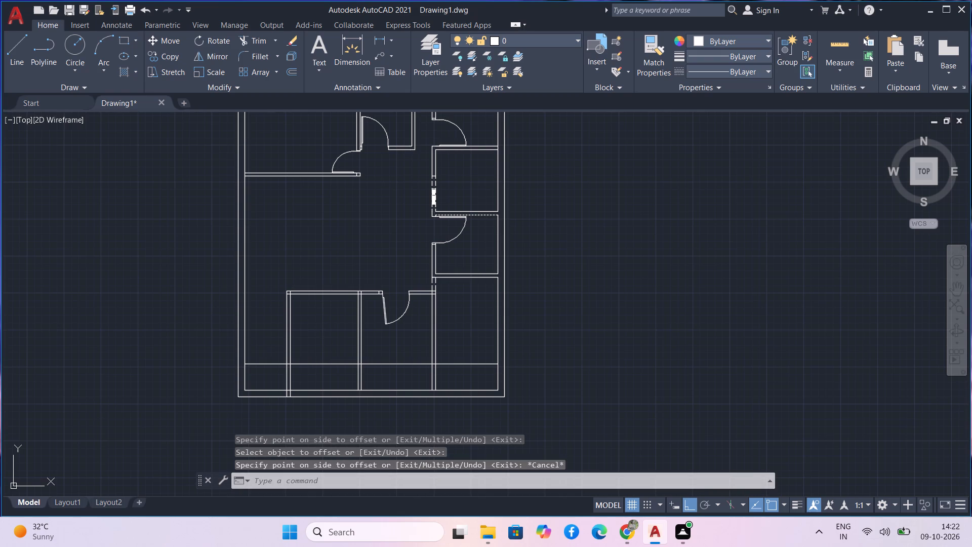
Offset the facing wall lines of the western lower room's side partitions 2' into the room.
type("o")
key("space")
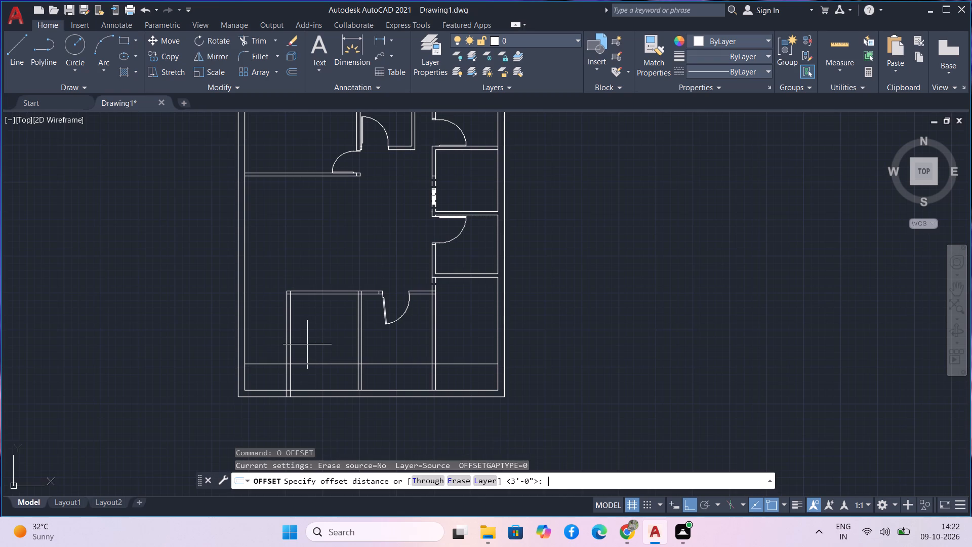
type("2'")
key("Return")
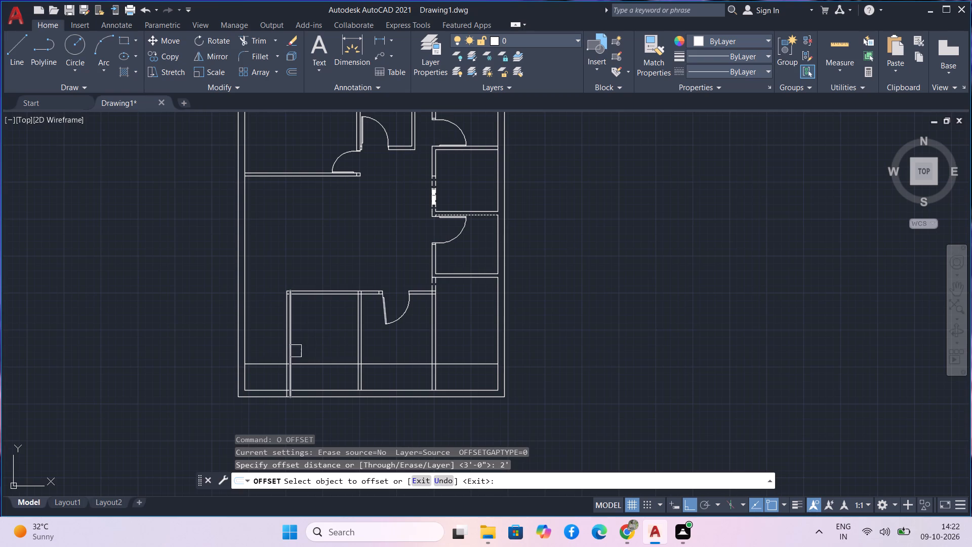
left_click(295, 351)
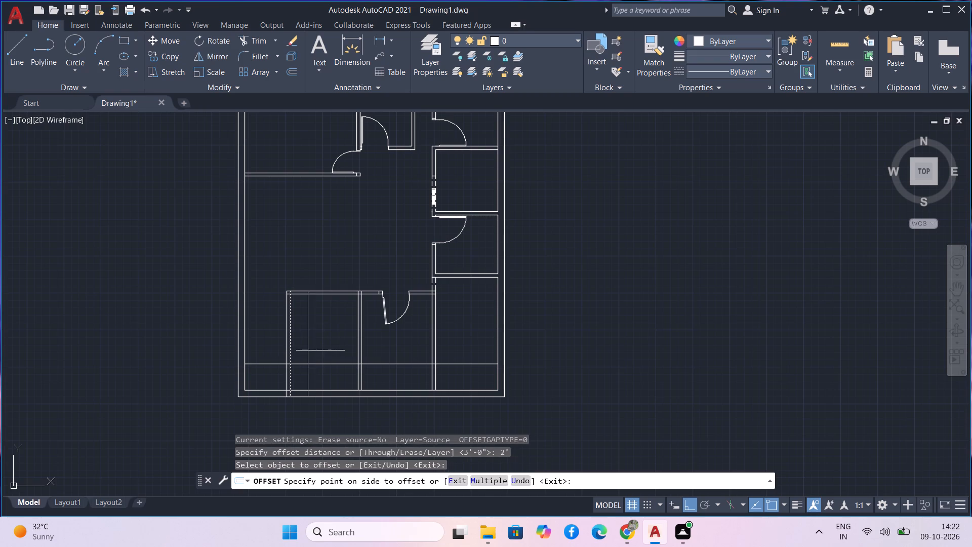
left_click(320, 350)
left_click(355, 351)
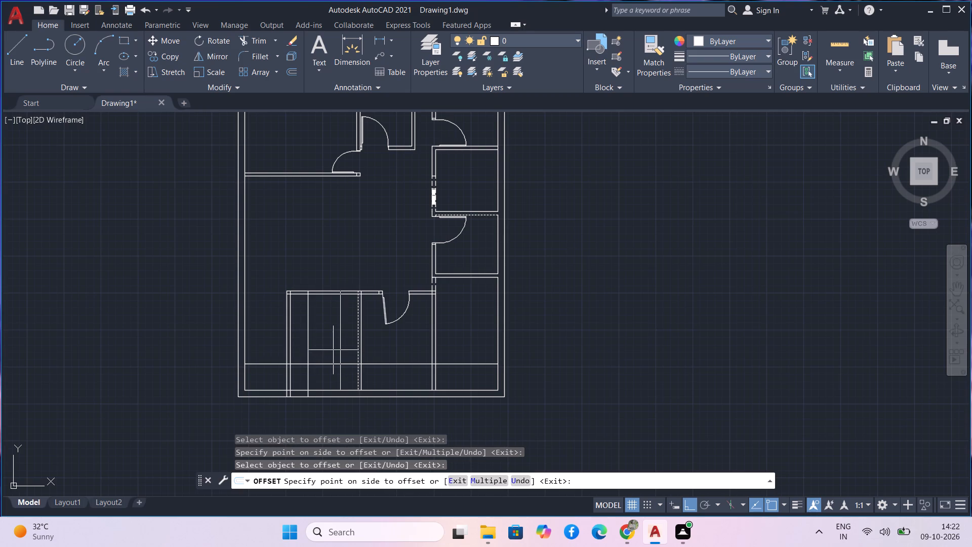
left_click(329, 348)
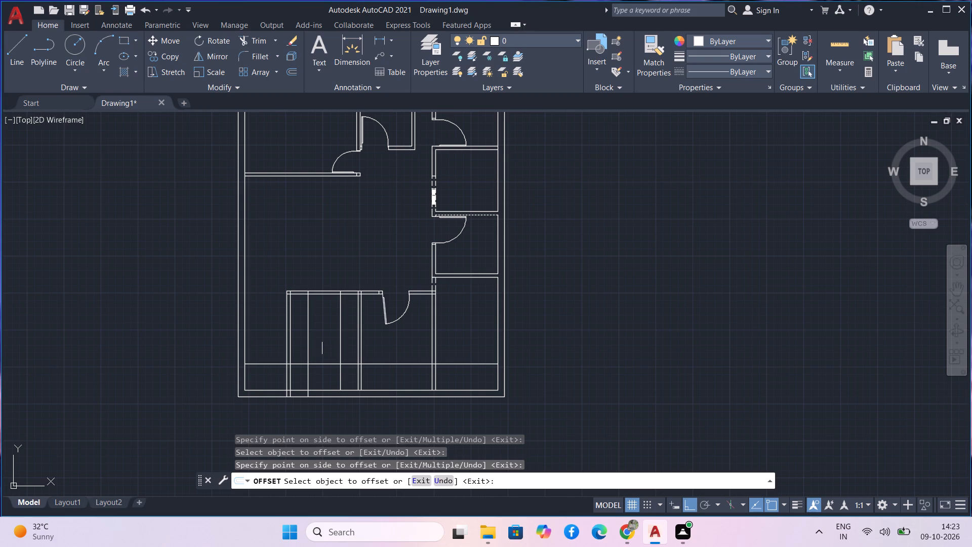
Trim both 2' offset lines below the 3' line, and the 3' line between the western partition and its offset line.
type("tr")
key("space")
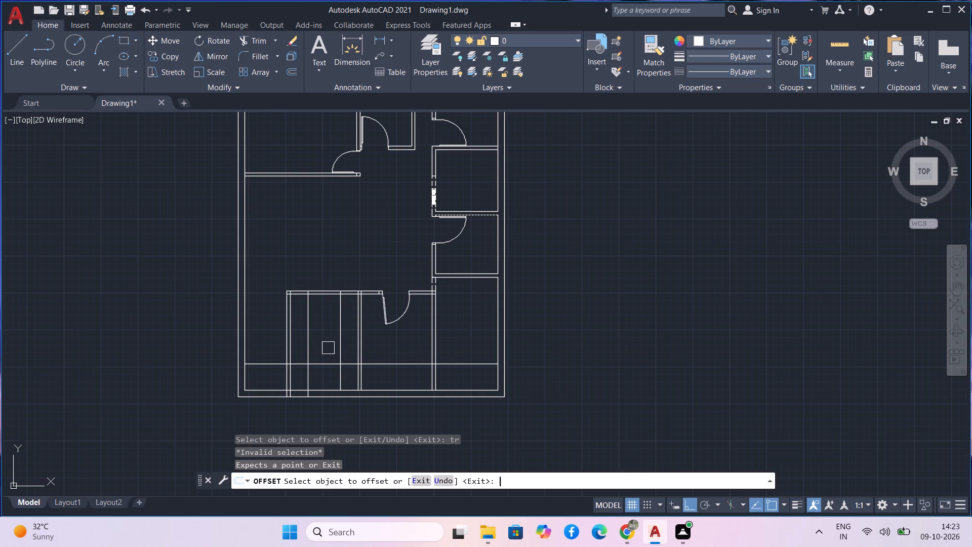
key("Escape")
type("tr")
key("space")
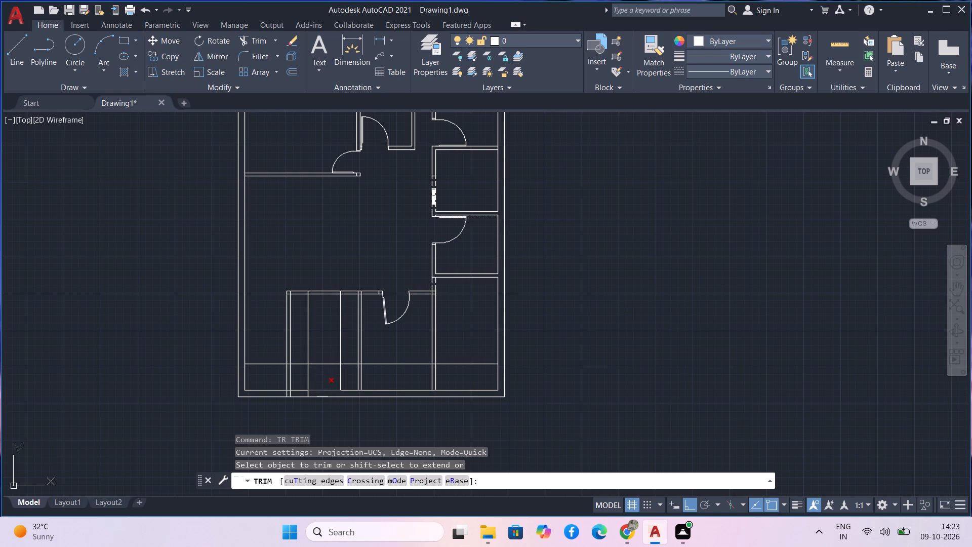
scroll(313, 401, "up", 3)
left_click(286, 373)
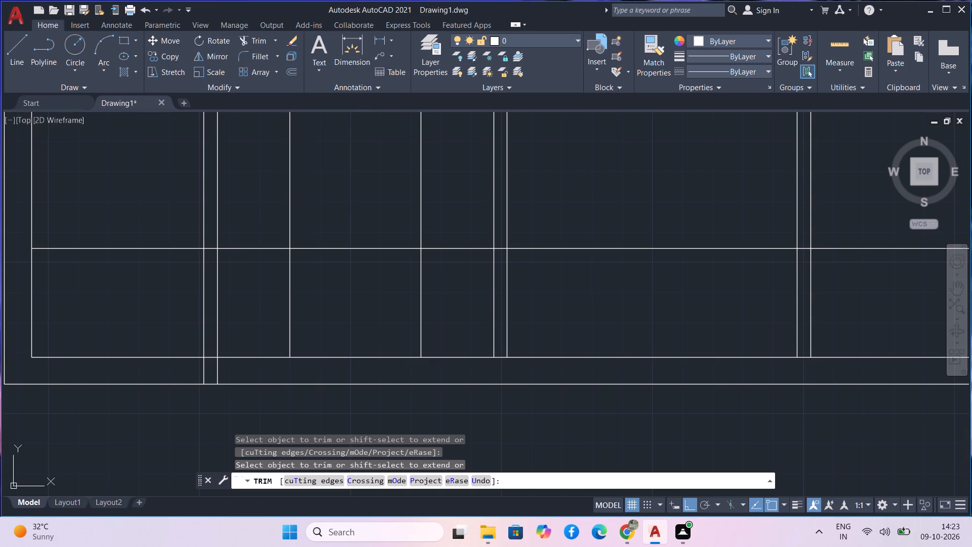
left_click_drag(248, 227, 440, 277)
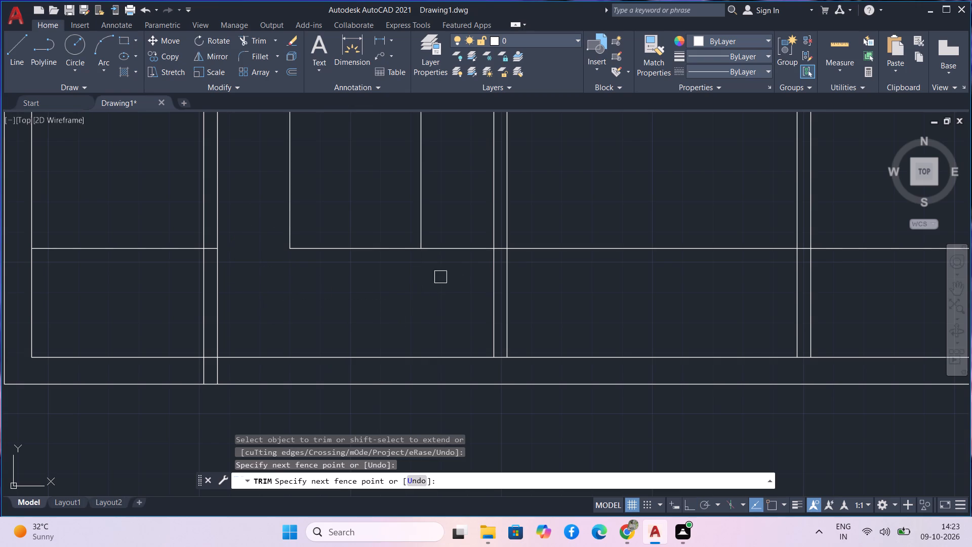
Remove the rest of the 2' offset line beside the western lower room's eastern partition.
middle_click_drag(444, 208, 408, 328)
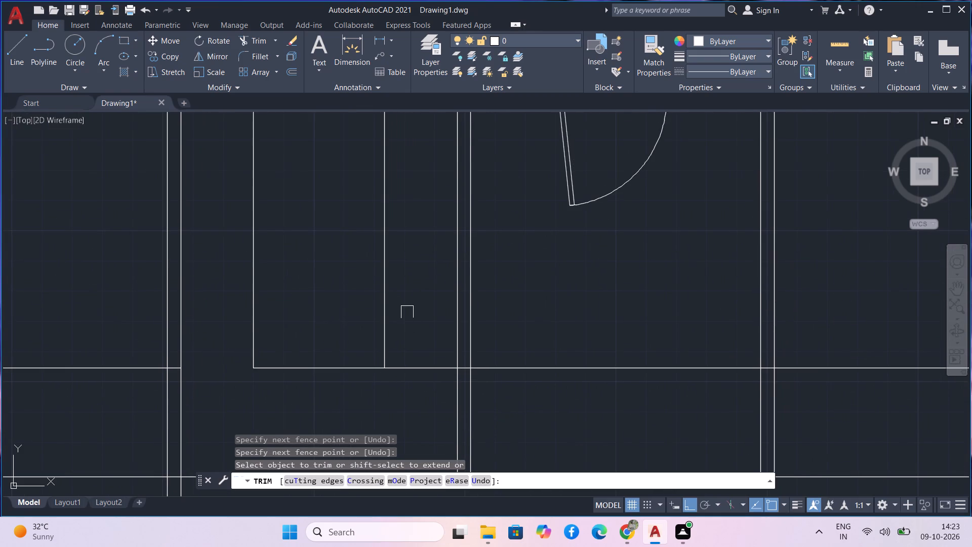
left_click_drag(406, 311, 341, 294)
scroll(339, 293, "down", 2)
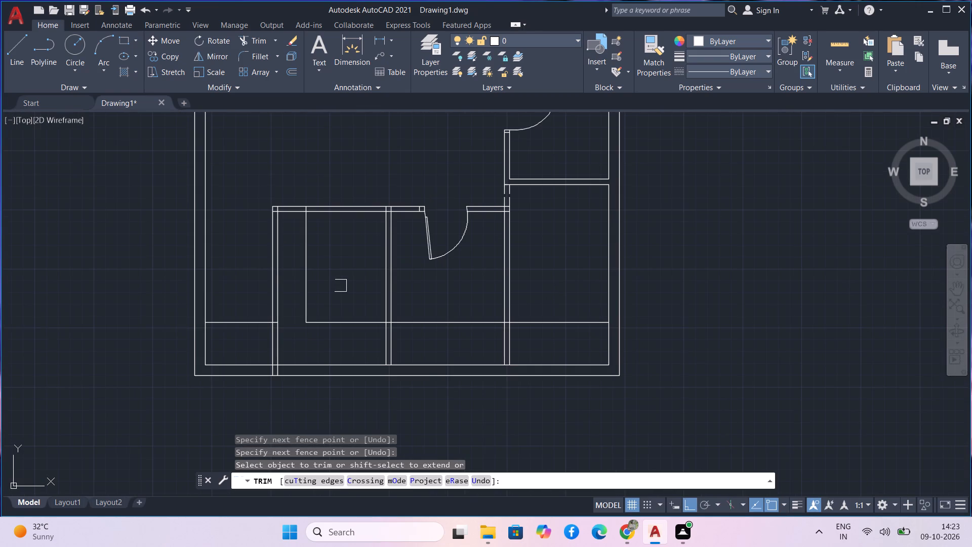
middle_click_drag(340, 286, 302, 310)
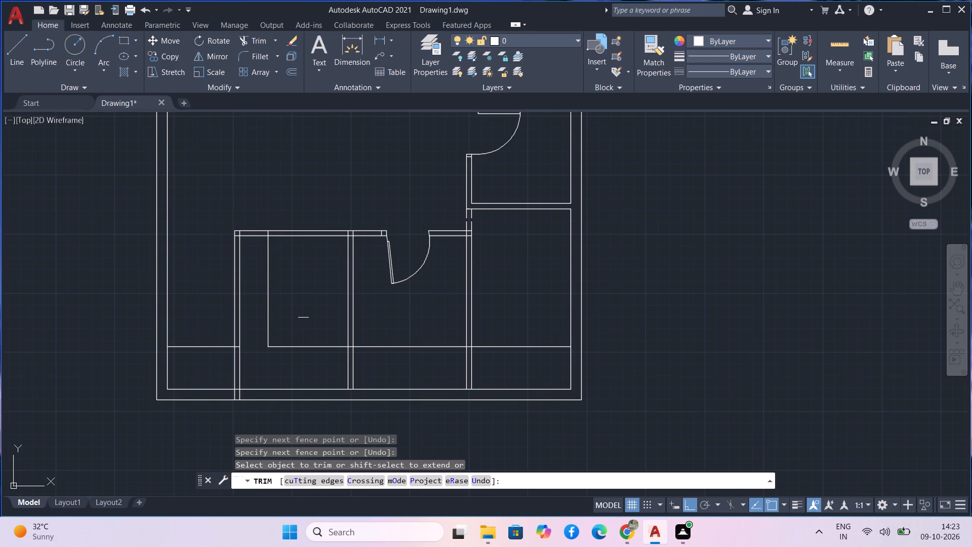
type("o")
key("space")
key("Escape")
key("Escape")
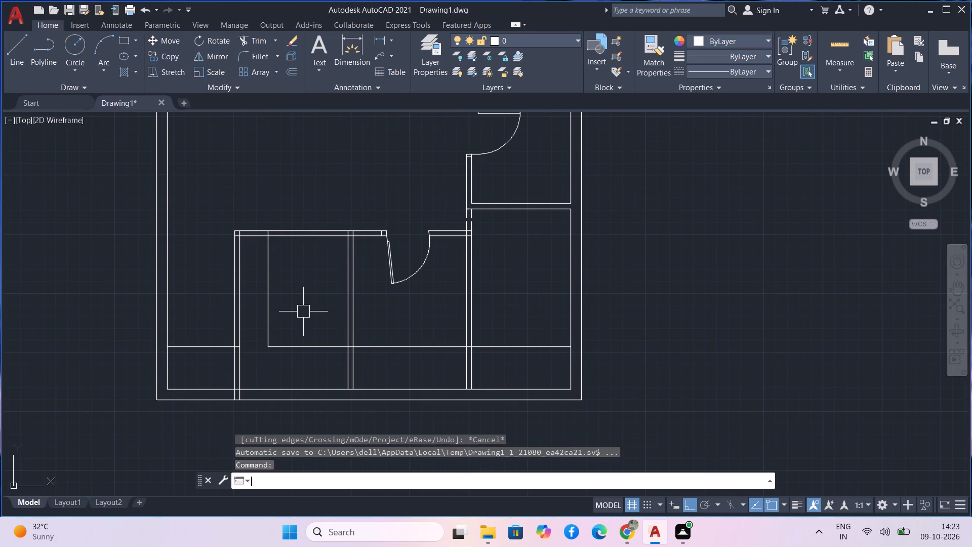
Offset the inner line of the western lower room's eastern partition 2' west into the room.
type("o")
key("space")
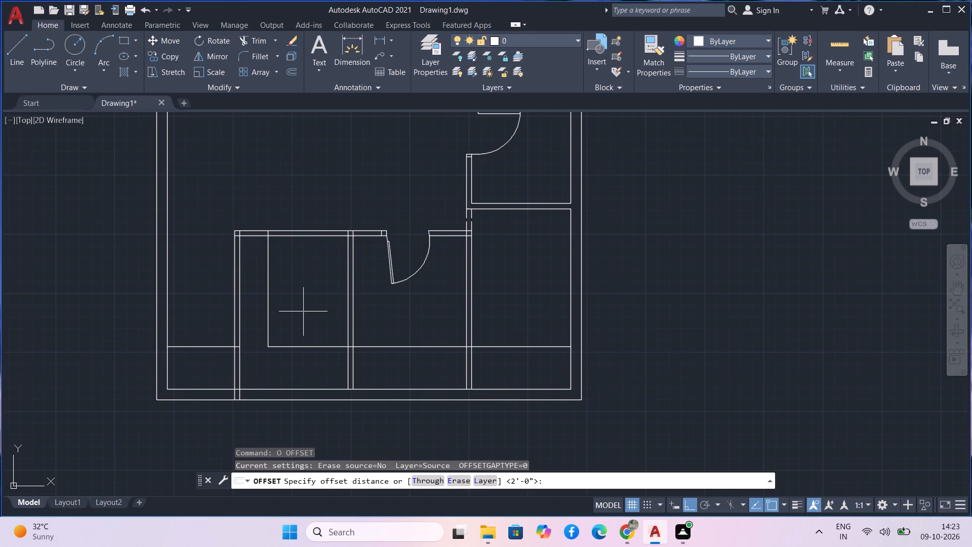
type("2'")
key("Return")
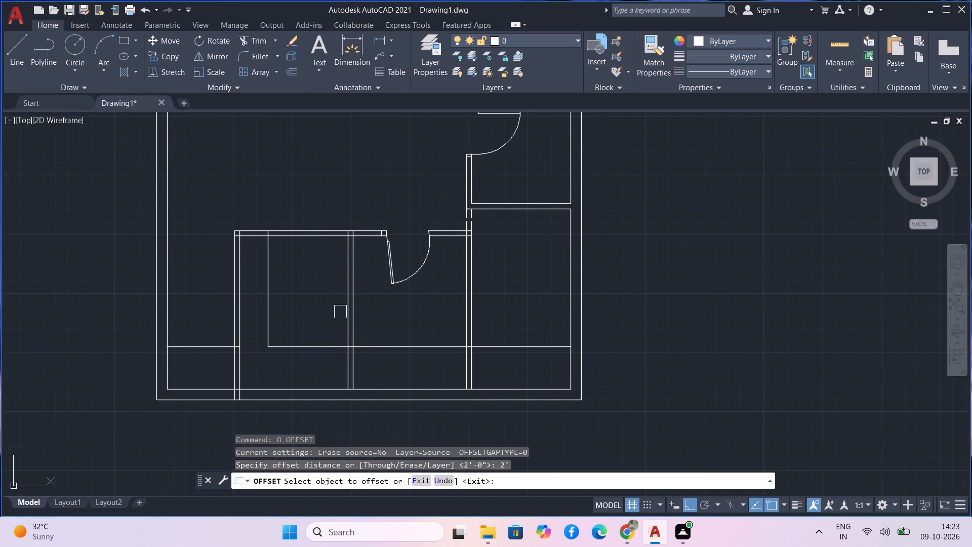
left_click(348, 329)
left_click(320, 329)
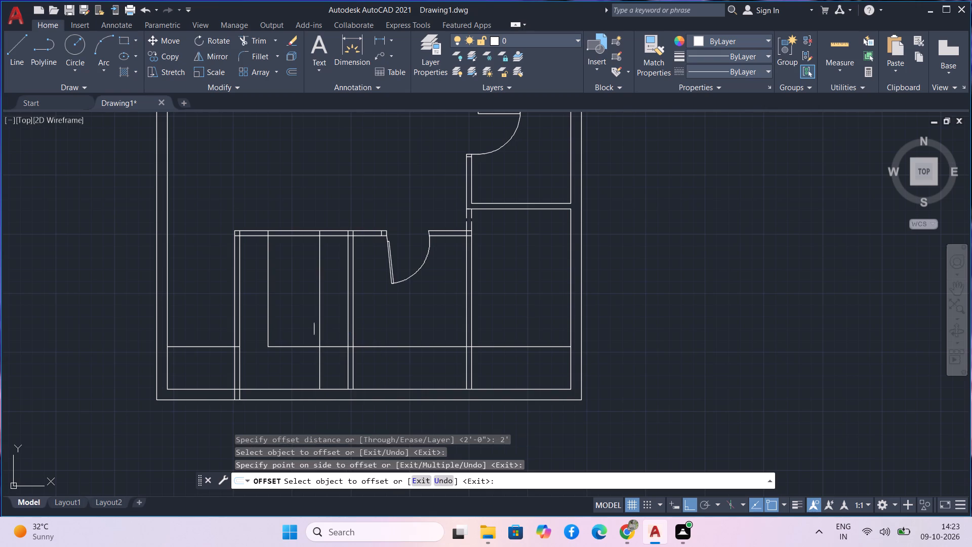
key("Escape")
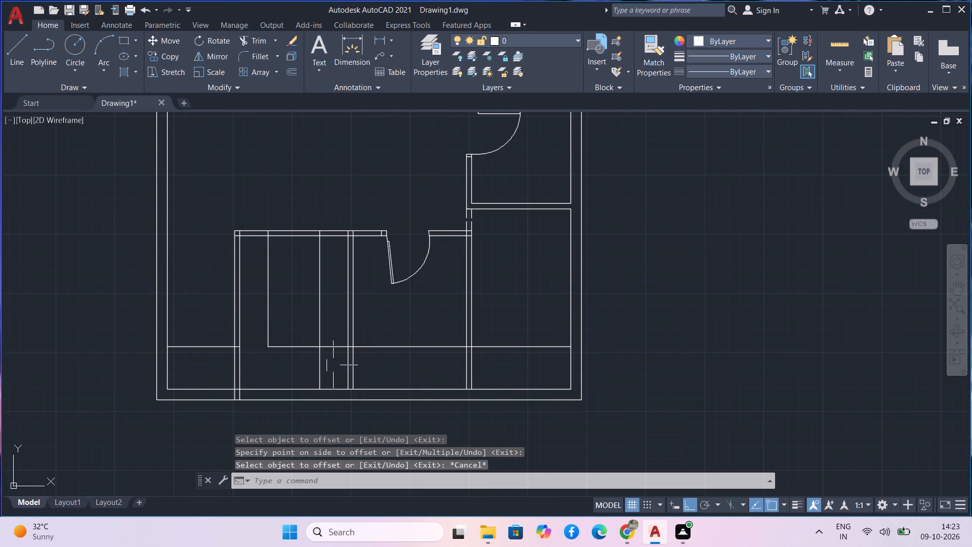
Trim the new offset line below the 3' line, and the 3' line from there to the eastern partition.
type("tr")
key("space")
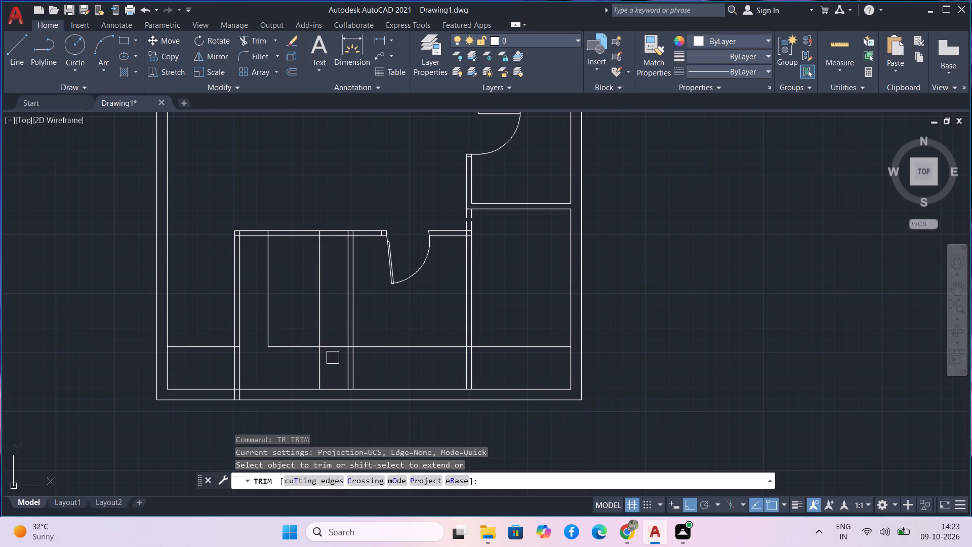
left_click(323, 373)
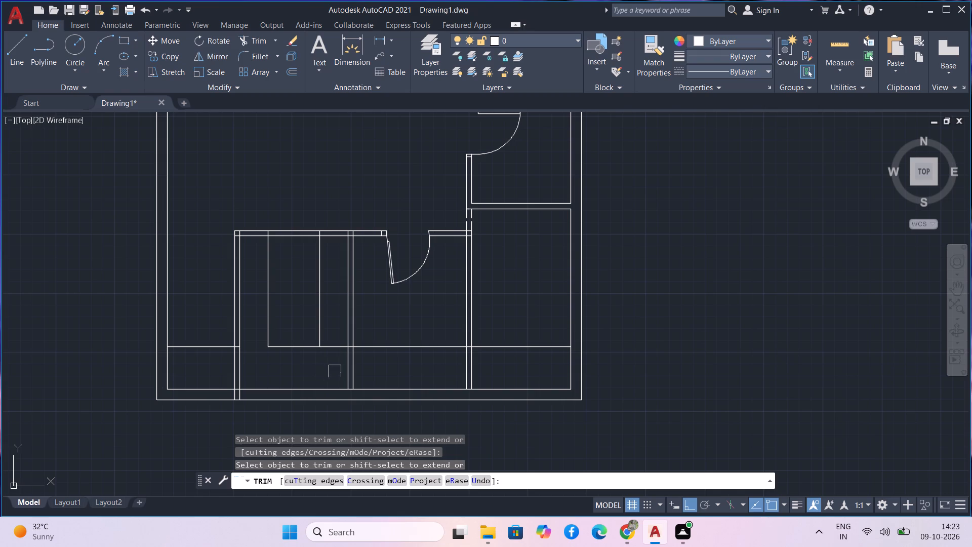
left_click(333, 342)
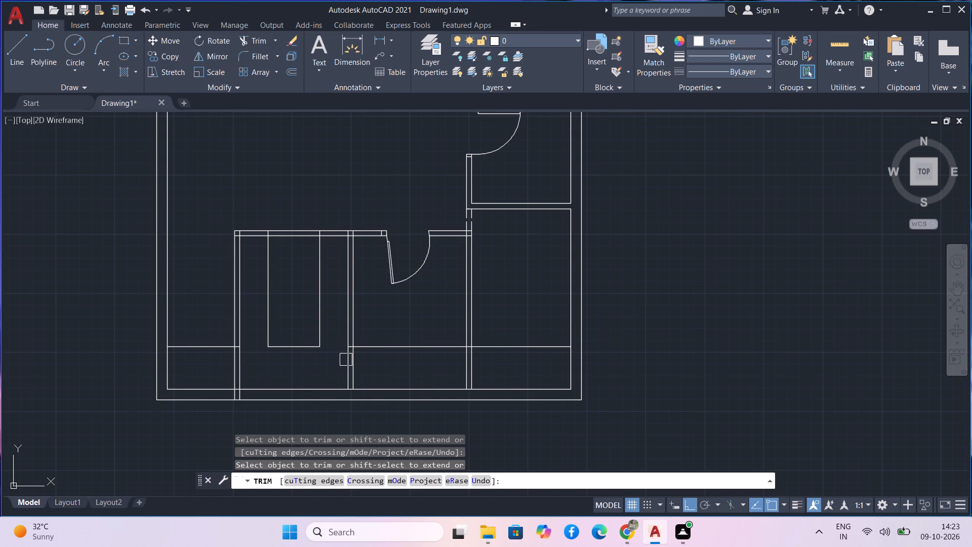
Trim away the rest of the 3' line through the partitions and across the two lower rooms to the east.
scroll(347, 354, "up", 3)
left_click(355, 327)
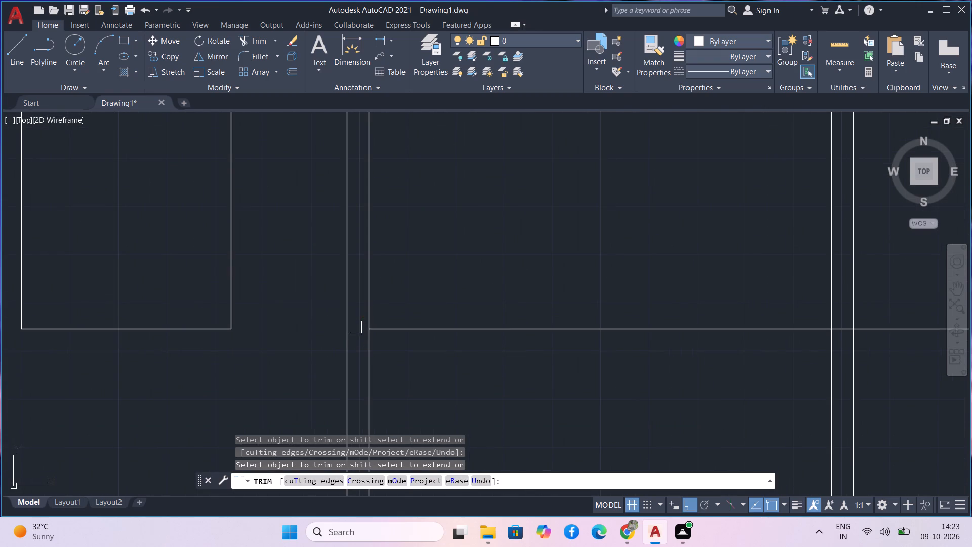
scroll(357, 327, "down", 3)
left_click(423, 337)
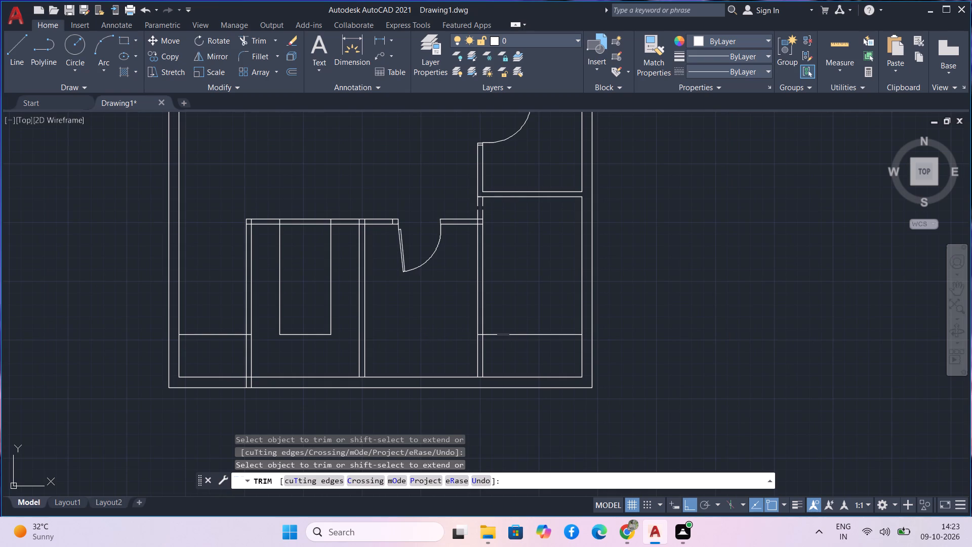
left_click_drag(555, 331, 547, 321)
scroll(481, 340, "up", 2)
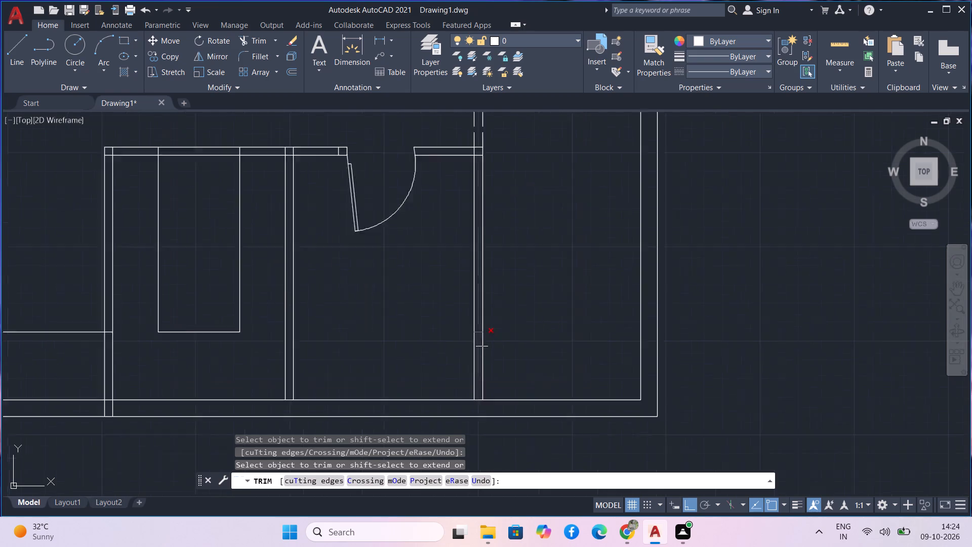
scroll(481, 340, "up", 2)
left_click(473, 314)
Trim both lines of the western lower room's top wall between the two offset lines, opening the wall.
scroll(473, 314, "down", 4)
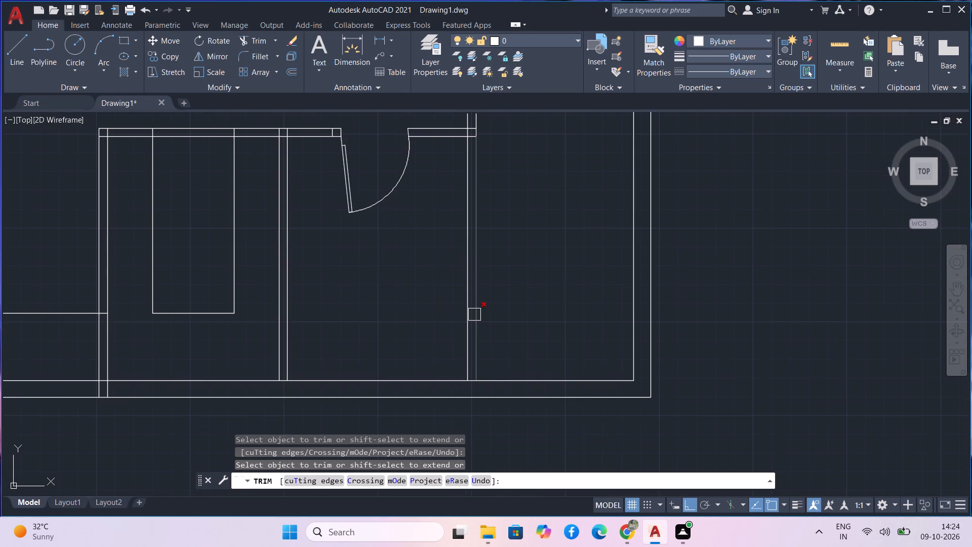
middle_click_drag(406, 292, 407, 295)
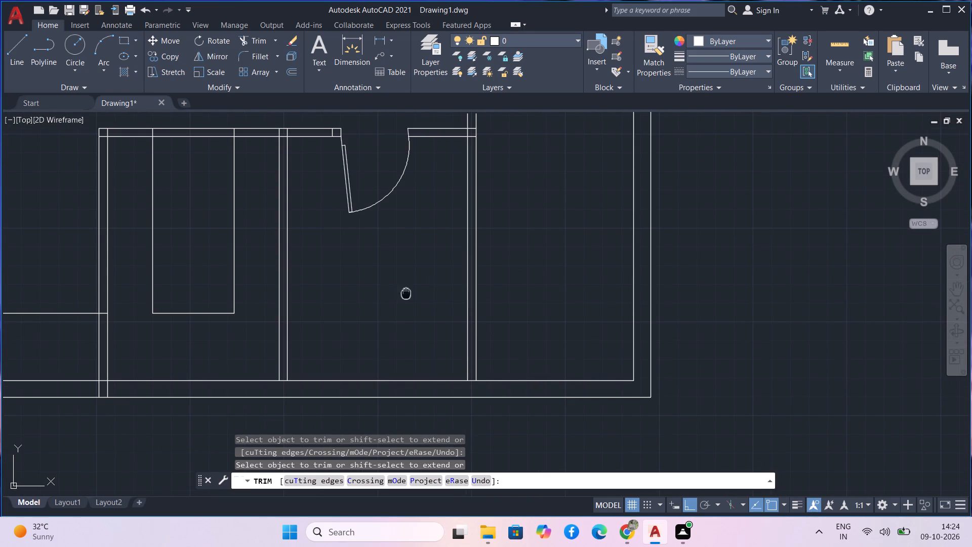
middle_click_drag(407, 295, 461, 332)
left_click_drag(250, 232, 247, 172)
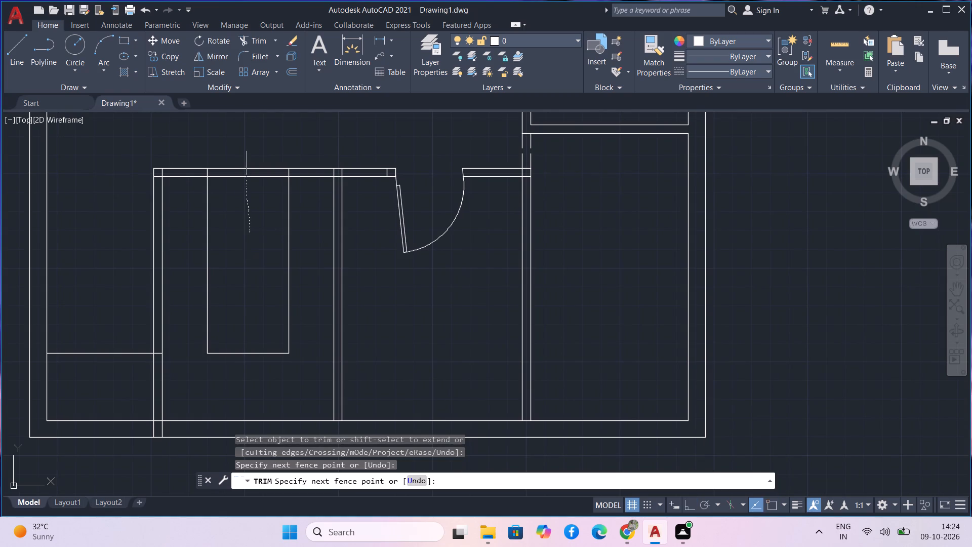
left_click_drag(247, 172, 244, 141)
Trim away the horizontal line between the outer west wall and the western lower room, including its piece inside the western partition.
scroll(257, 191, "down", 1)
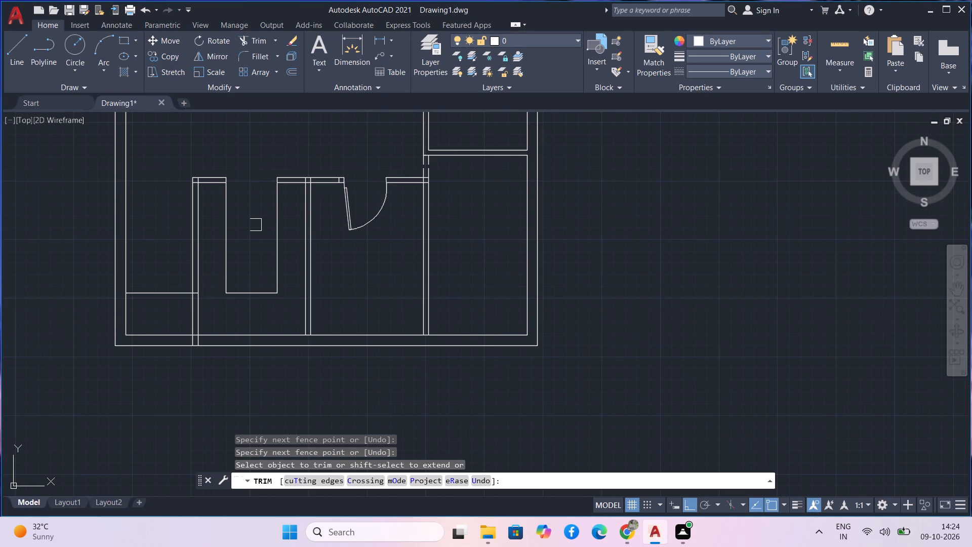
middle_click_drag(255, 225, 299, 199)
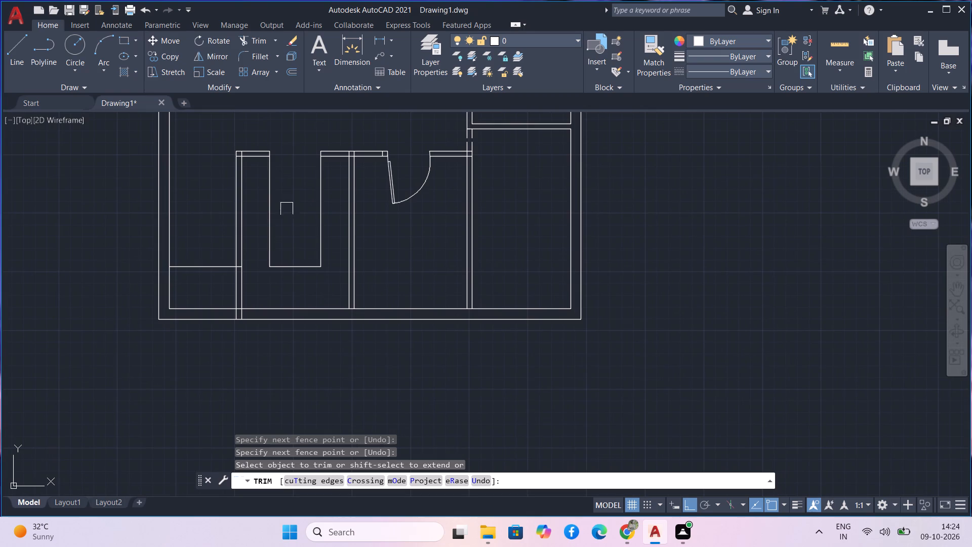
left_click(206, 264)
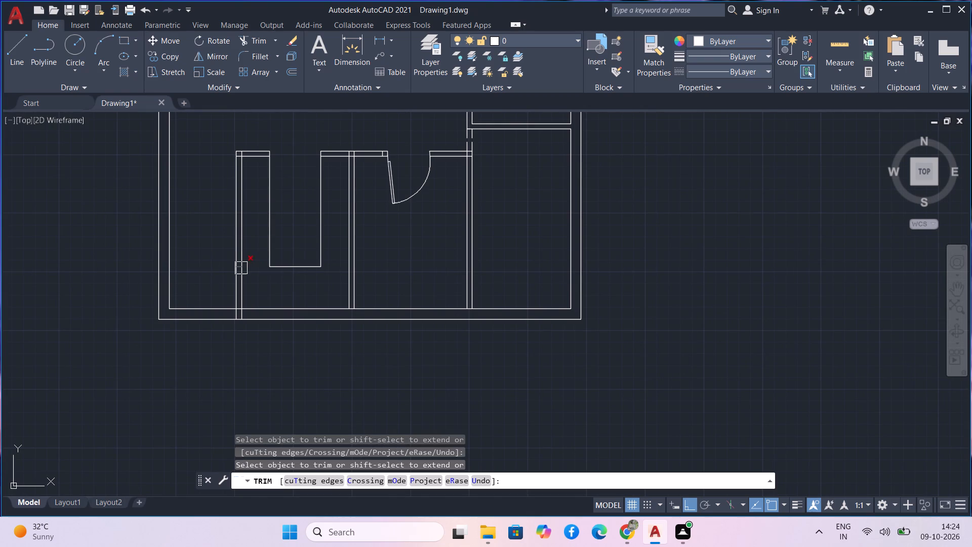
scroll(239, 267, "up", 4)
left_click(236, 266)
scroll(236, 266, "down", 4)
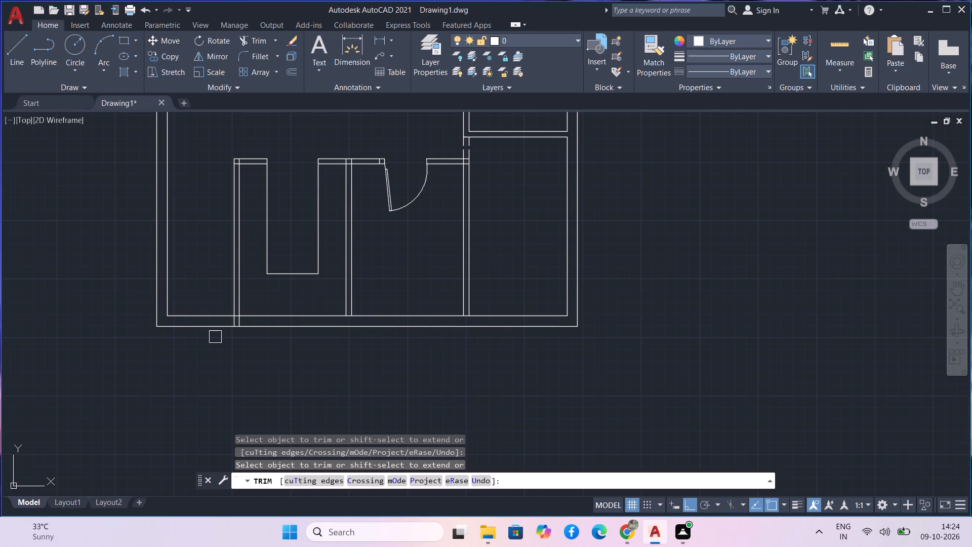
key("Escape")
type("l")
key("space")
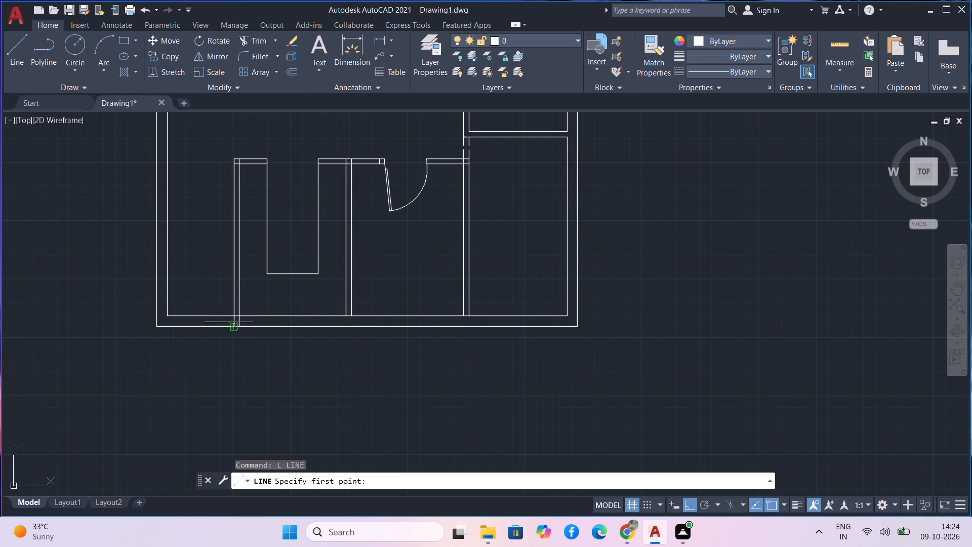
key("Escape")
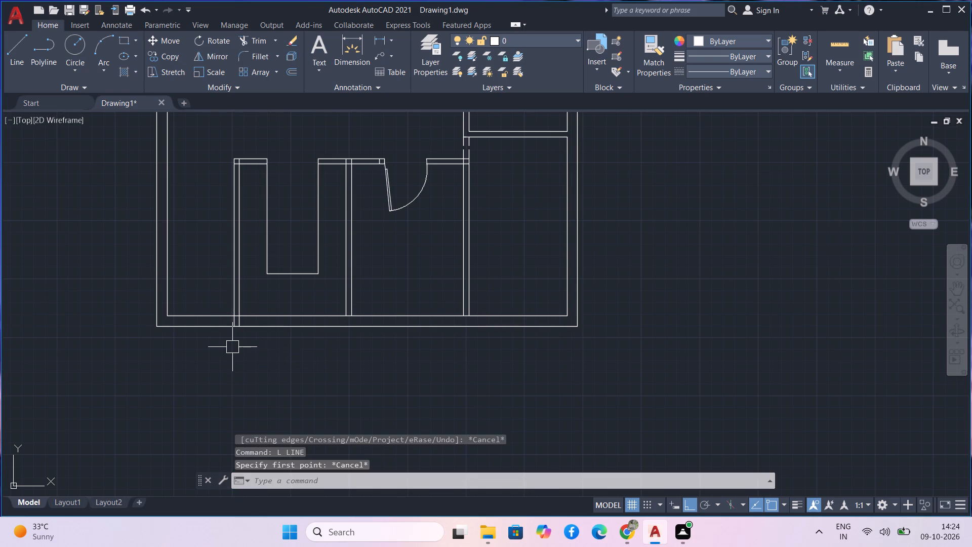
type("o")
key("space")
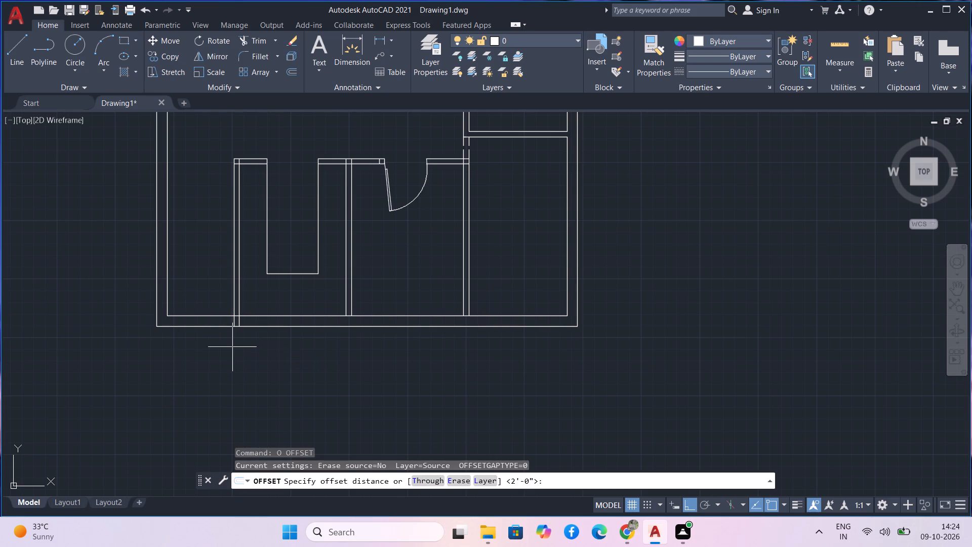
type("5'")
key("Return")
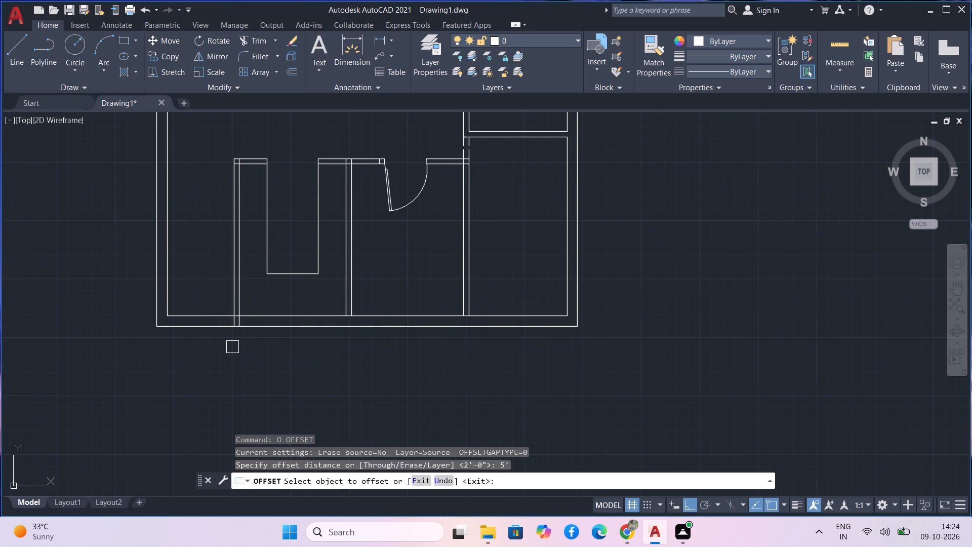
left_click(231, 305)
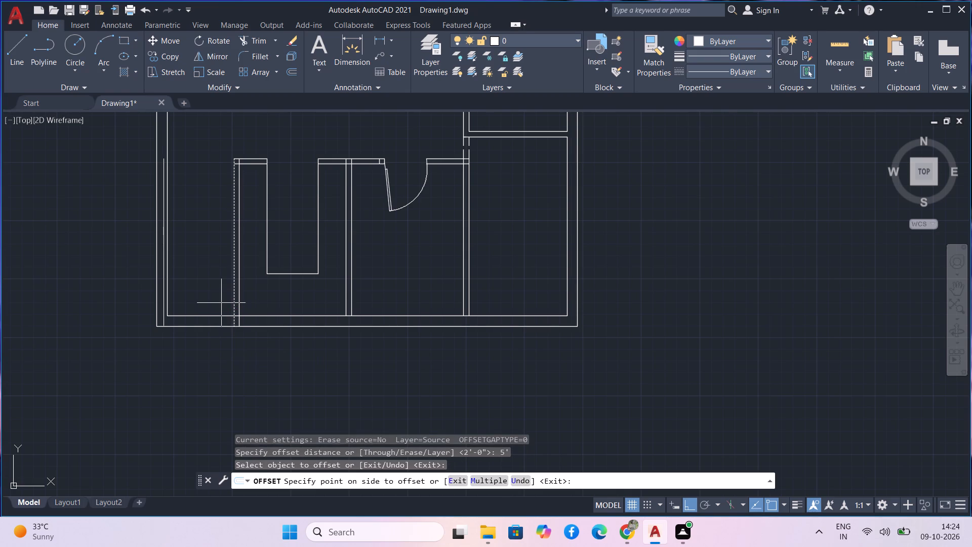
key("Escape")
Offset the western partition's outer line 5" west and the outer west wall's inner line 5" east, into the gap between them.
key("p")
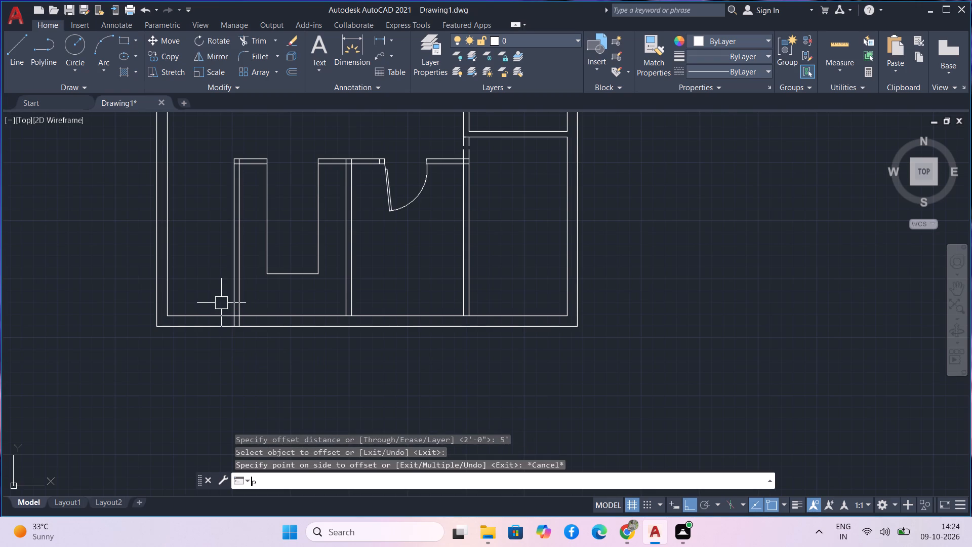
key("BackSpace")
type("o")
key("space")
key("5")
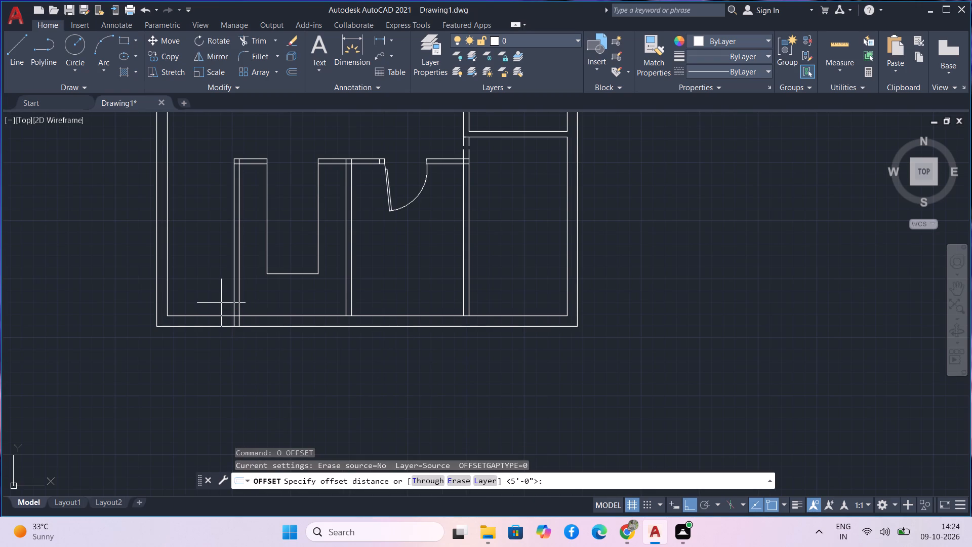
key("shift+quotedbl")
key("Return")
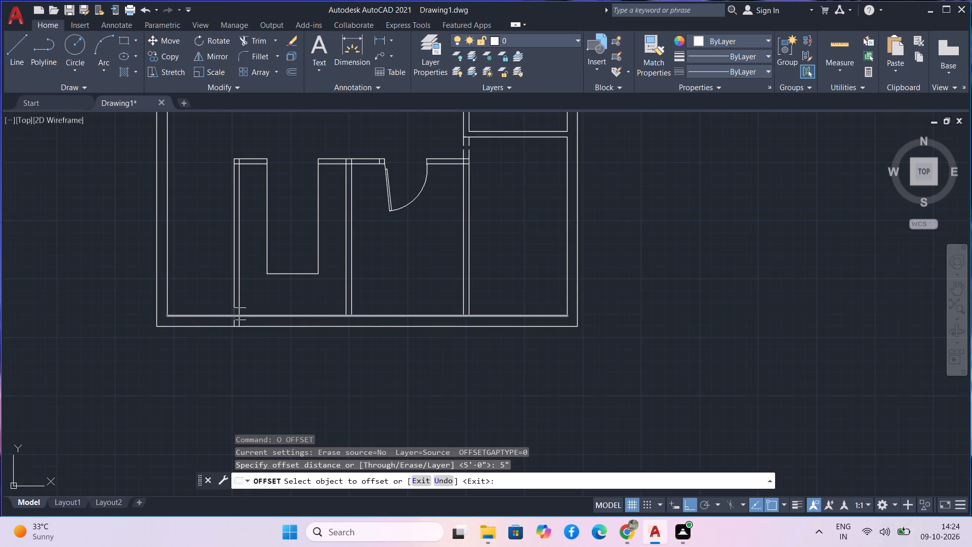
scroll(229, 296, "up", 4)
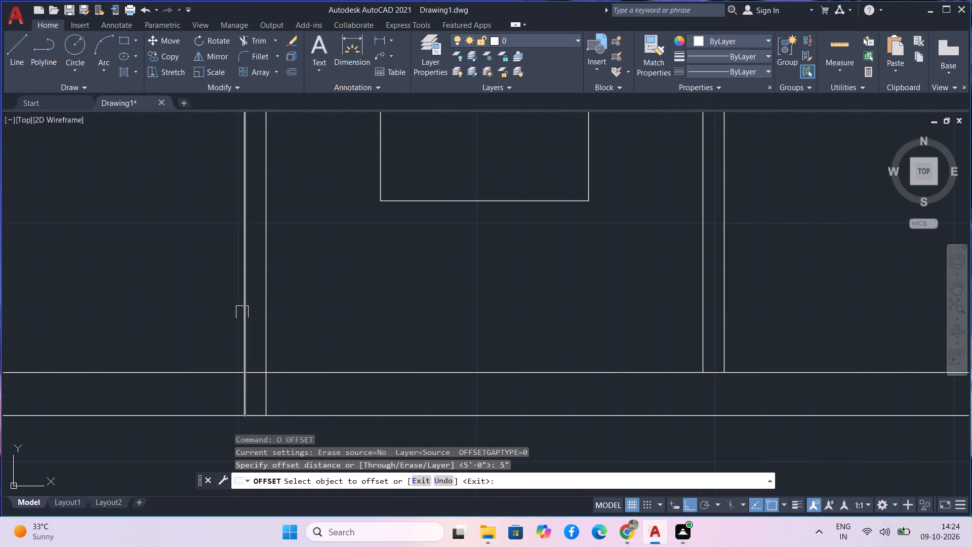
left_click(242, 312)
left_click(194, 334)
scroll(194, 334, "down", 2)
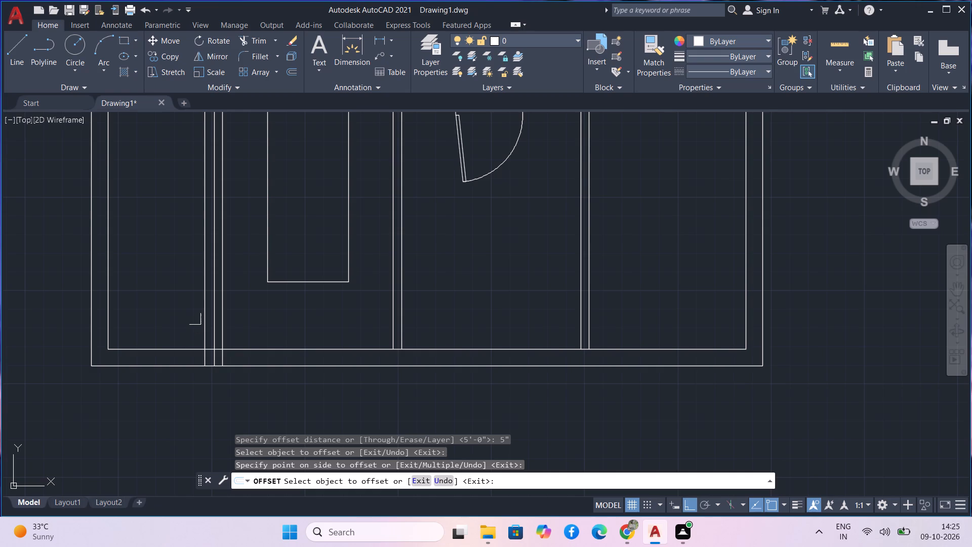
left_click(107, 321)
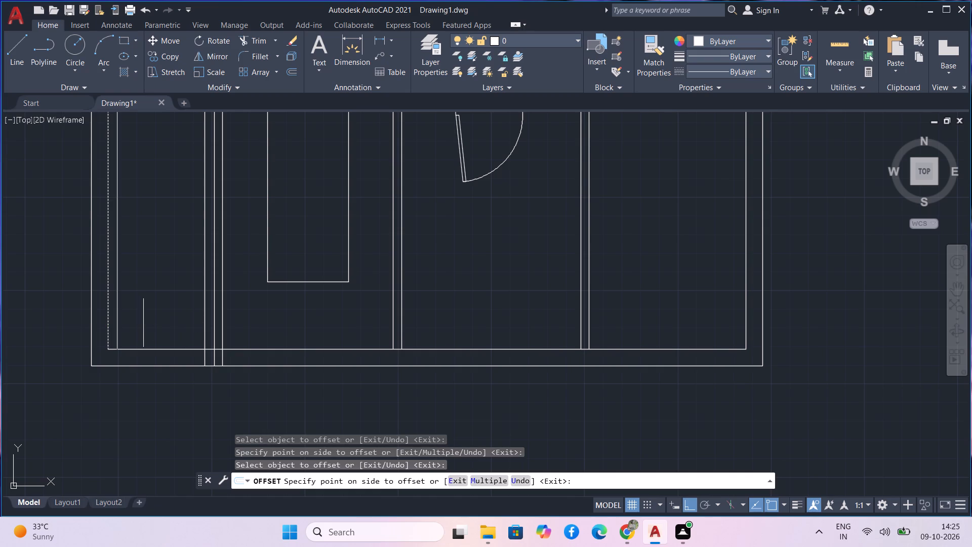
left_click(143, 323)
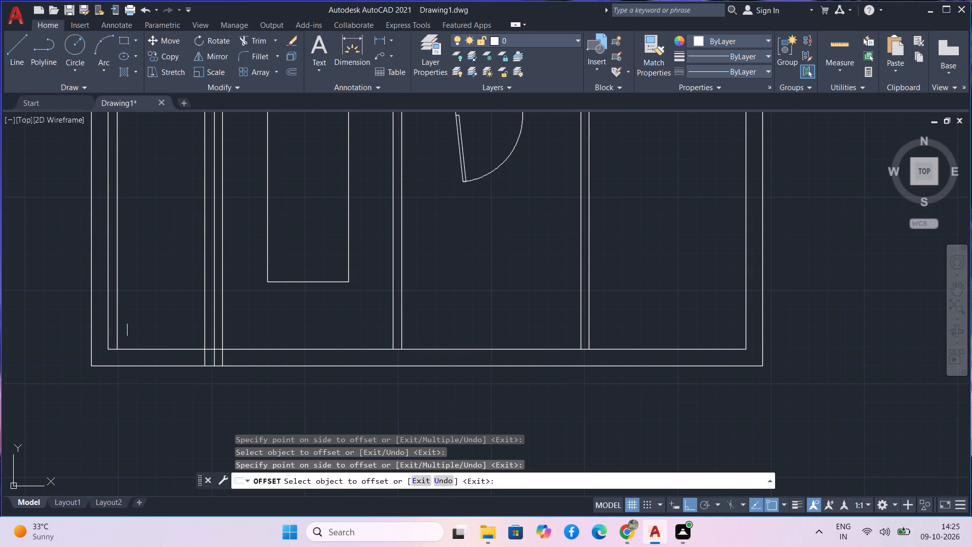
key("Escape")
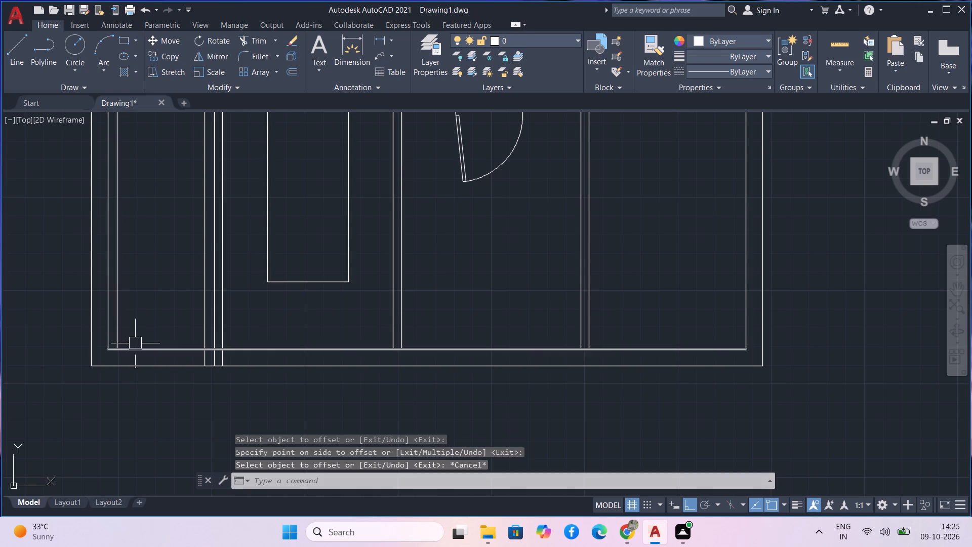
Extend the western 5" offset line through the bottom wall and trim both offset lines above the wall, leaving short jamb lines.
type("tr")
key("space")
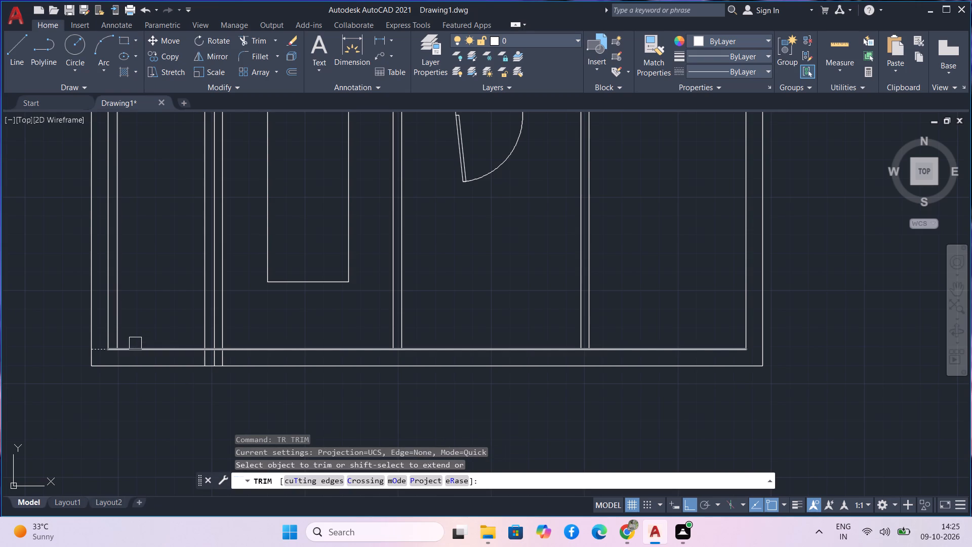
left_click(120, 330, "shift")
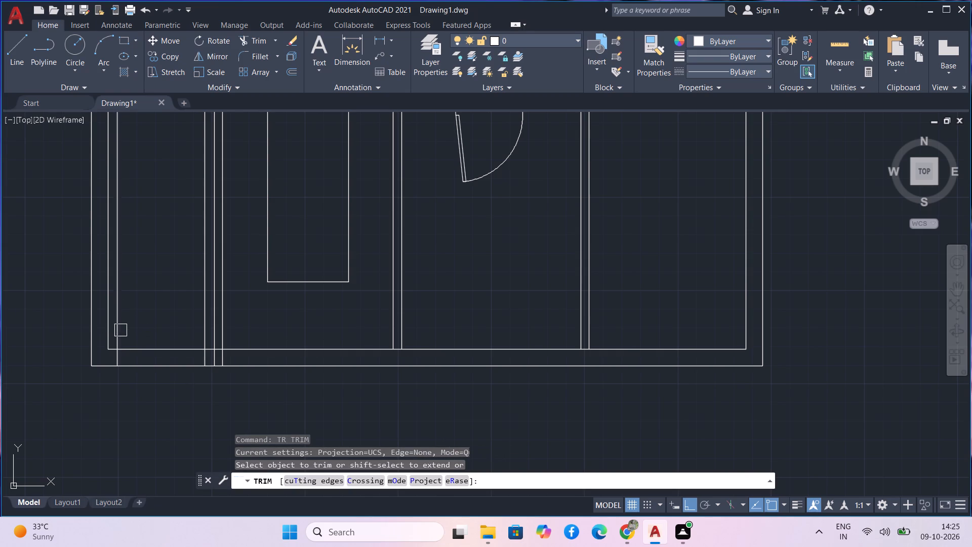
left_click(205, 310)
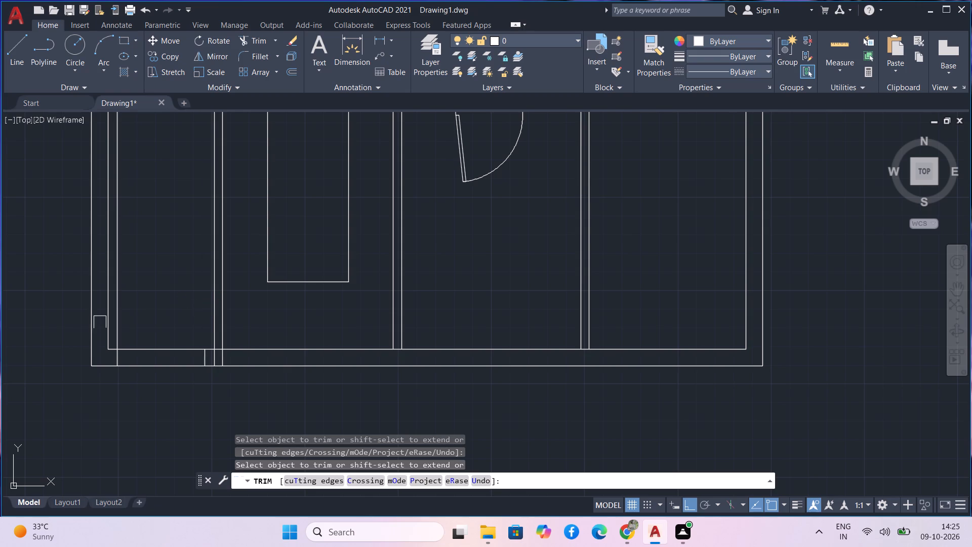
left_click(120, 327)
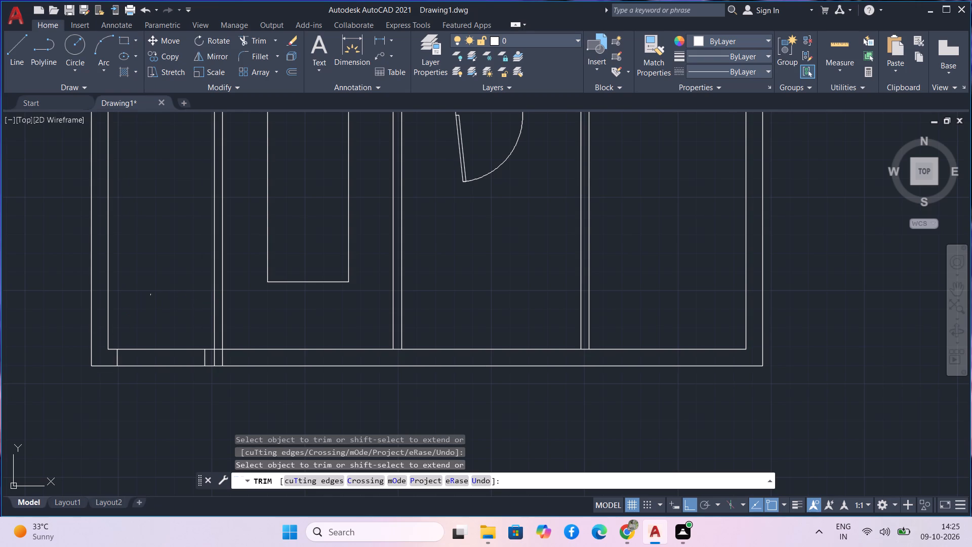
Trim both lines of the bottom outer wall between the two jamb lines, opening the wall.
left_click_drag(183, 308, 180, 389)
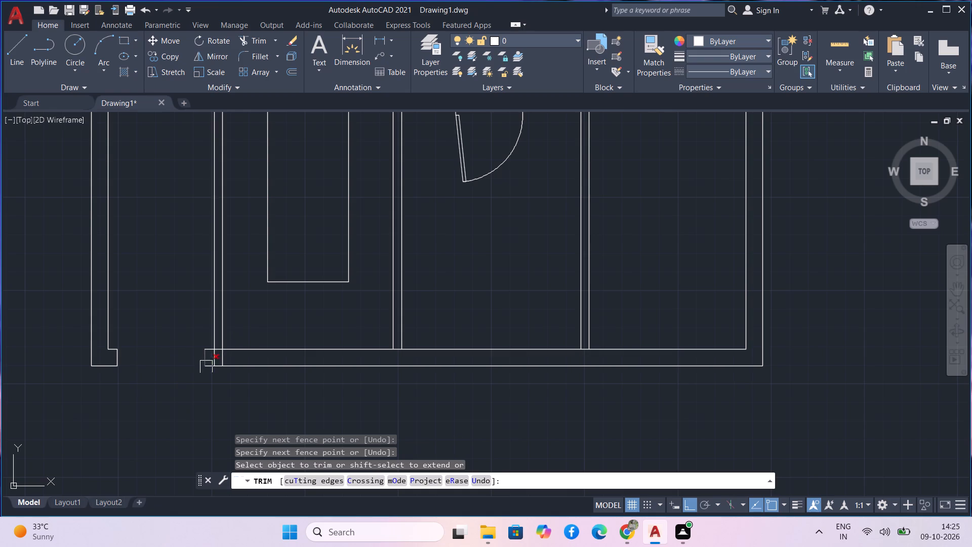
Trim the western partition's lines inside the bottom wall and the wall's inner line across the partition, joining them cleanly.
scroll(217, 359, "up", 3)
left_click_drag(260, 354, 234, 354)
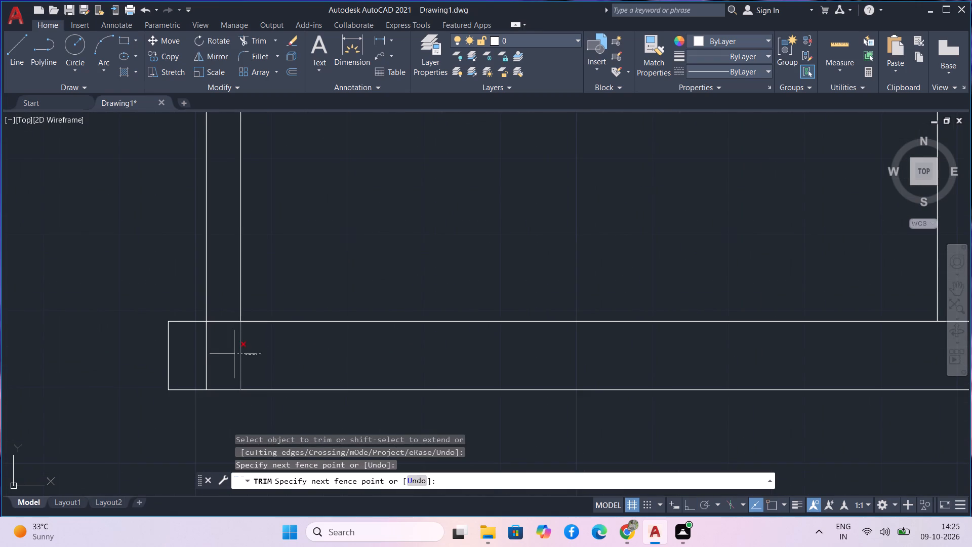
left_click_drag(234, 354, 192, 358)
scroll(192, 358, "down", 2)
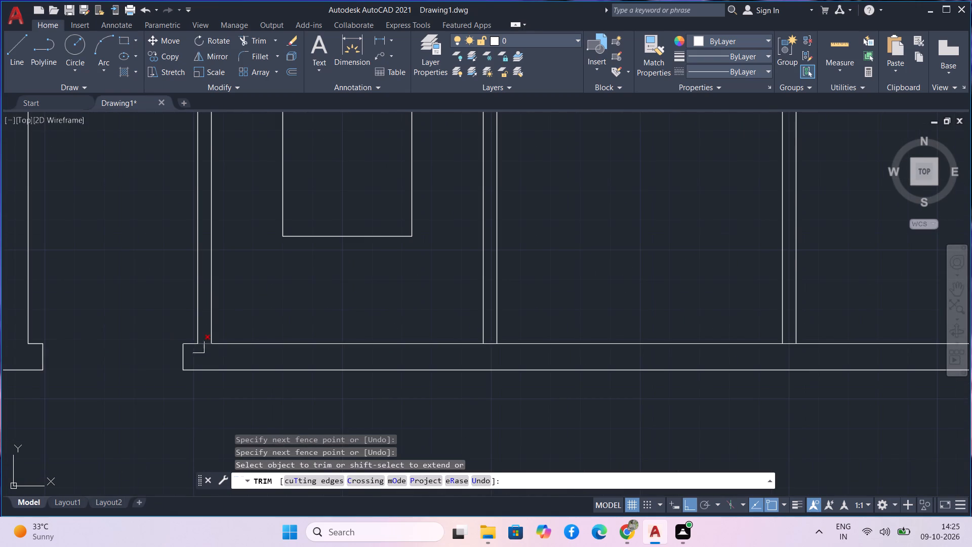
scroll(199, 353, "up", 3)
left_click_drag(200, 338, 205, 303)
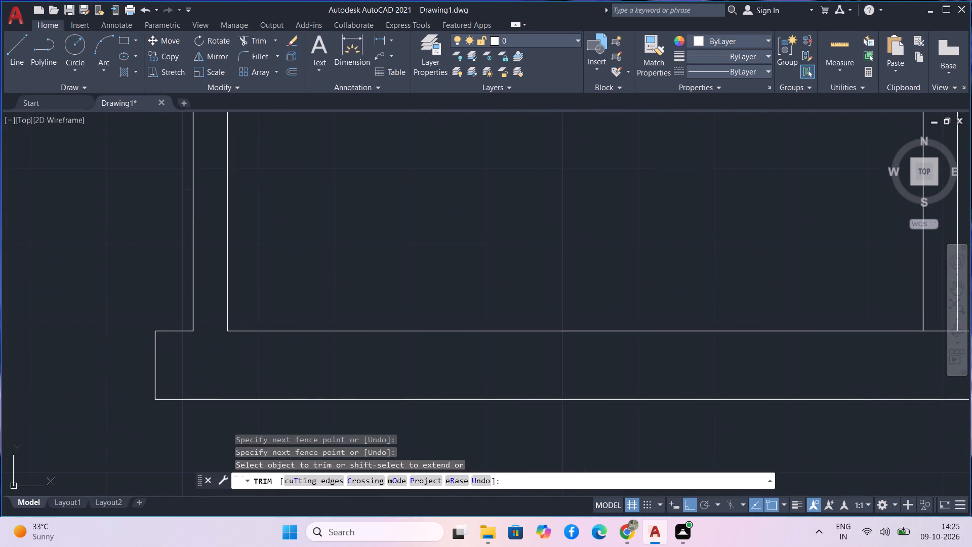
Trim the overlapping inner lines at the western lower room's northwest corner to leave a clean wall corner.
scroll(205, 329, "down", 3)
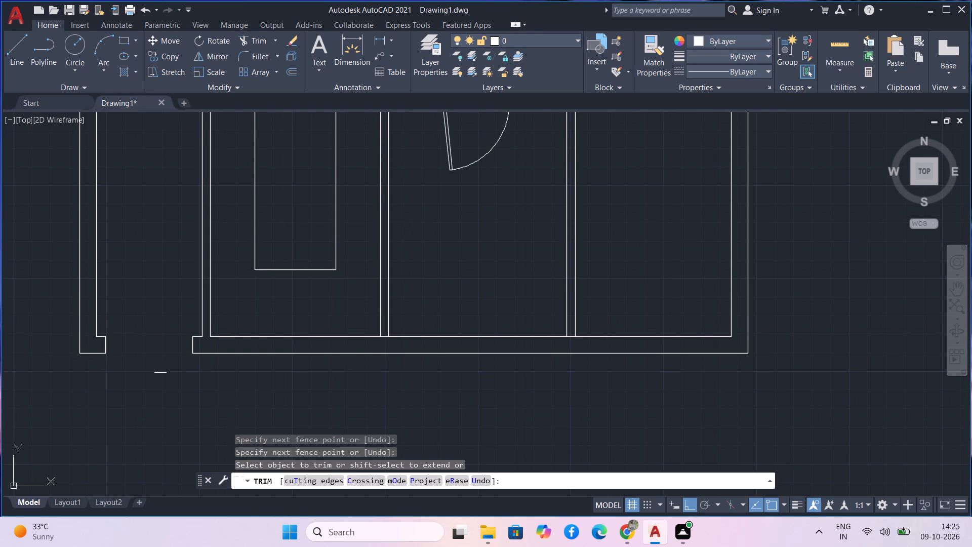
scroll(160, 367, "down", 2)
middle_click_drag(488, 276, 458, 311)
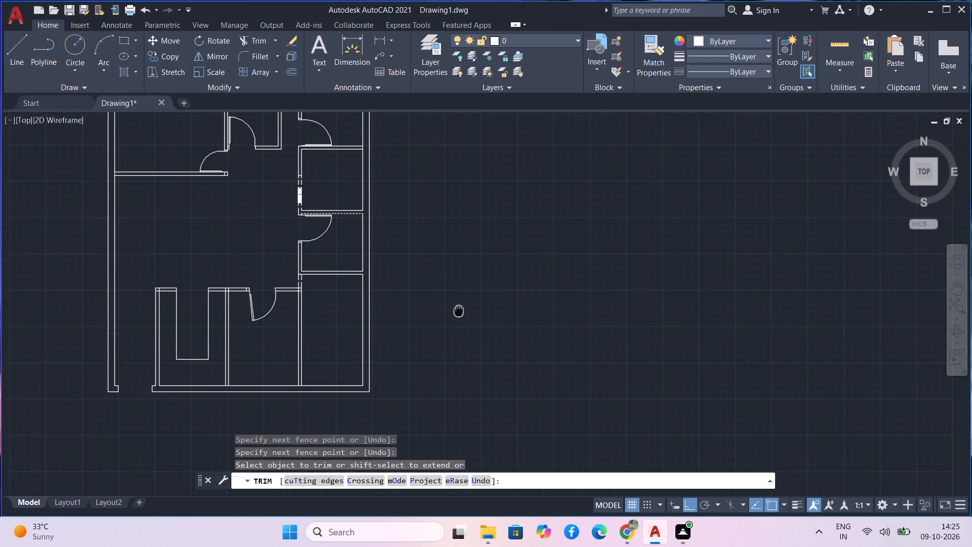
middle_click_drag(458, 311, 453, 311)
scroll(138, 300, "up", 4)
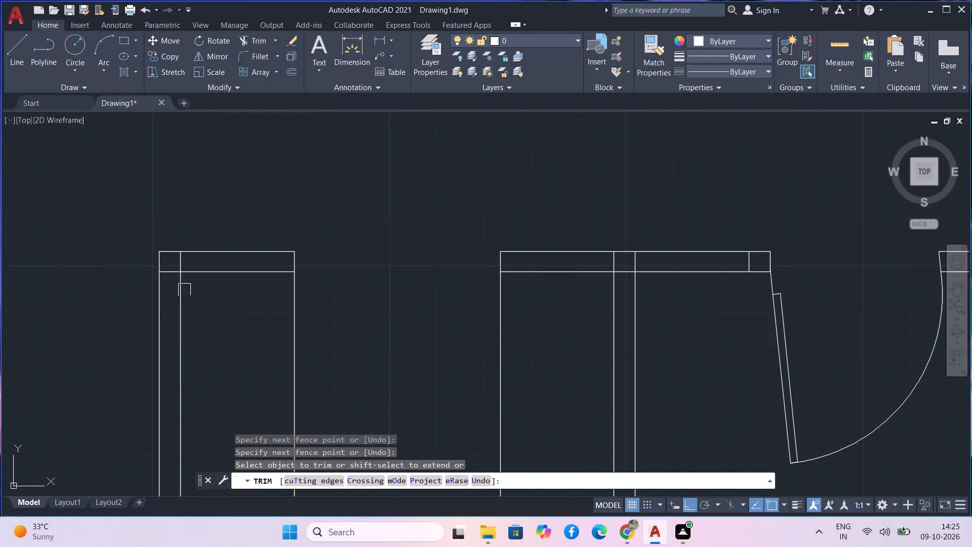
scroll(185, 289, "up", 3)
left_click_drag(201, 187, 145, 250)
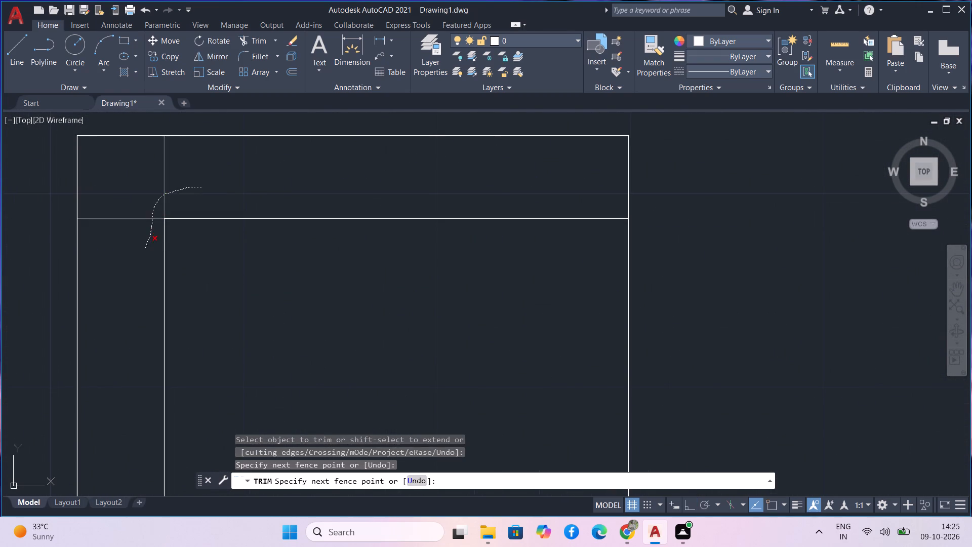
left_click_drag(145, 250, 145, 251)
Trim the western lower room's eastern partition lines inside the top wall and the wall's lower line between them, forming a clean T-junction.
scroll(139, 264, "down", 4)
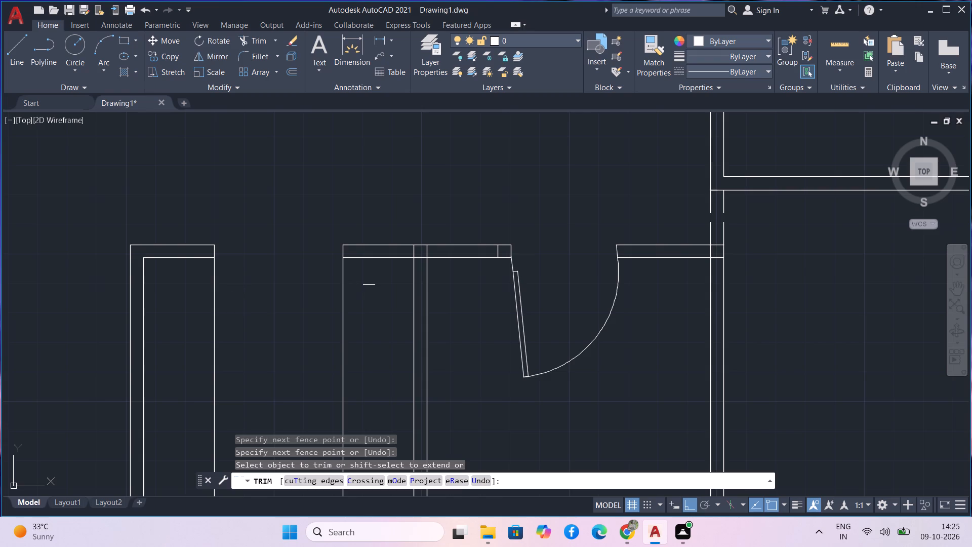
scroll(369, 279, "up", 1)
middle_click_drag(442, 281, 321, 259)
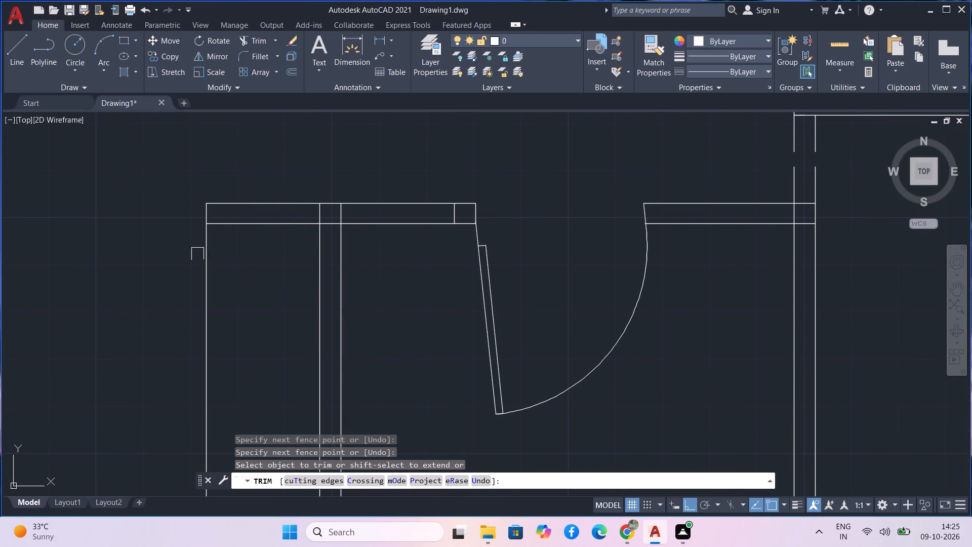
scroll(287, 259, "down", 3)
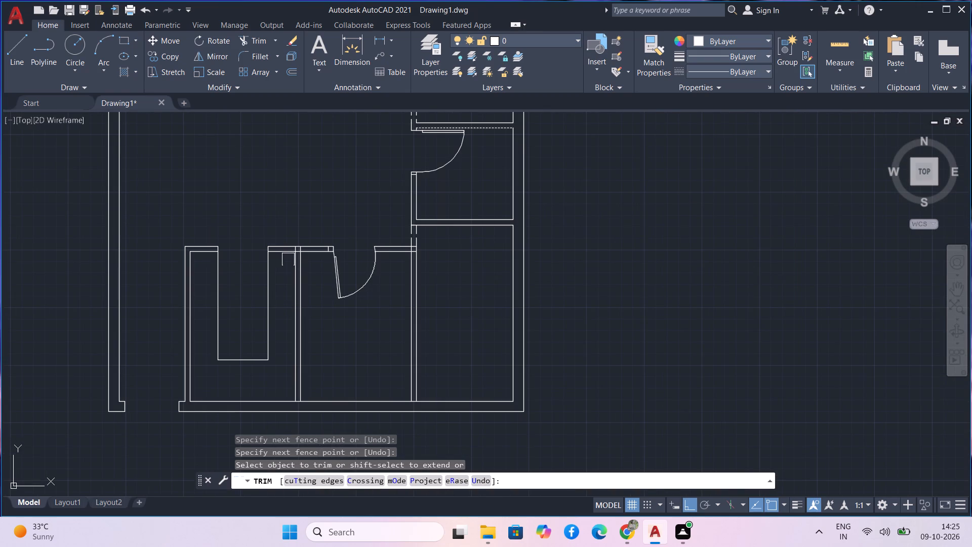
scroll(289, 252, "up", 5)
left_click_drag(284, 218, 467, 207)
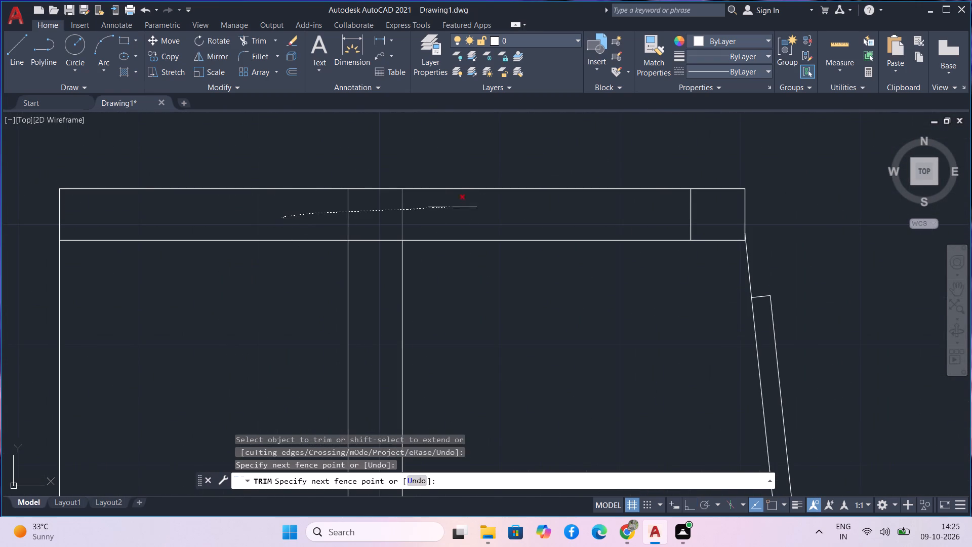
left_click_drag(467, 207, 374, 265)
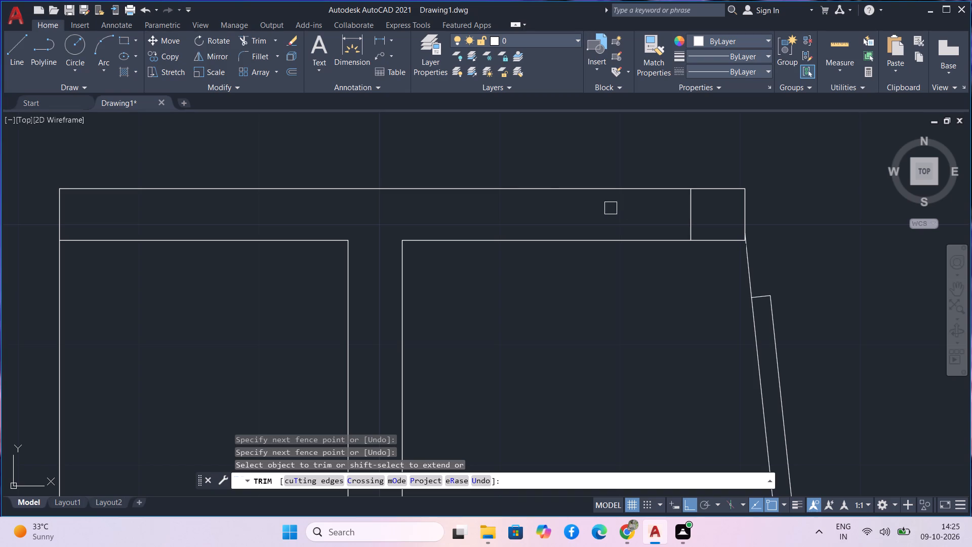
scroll(668, 218, "down", 1)
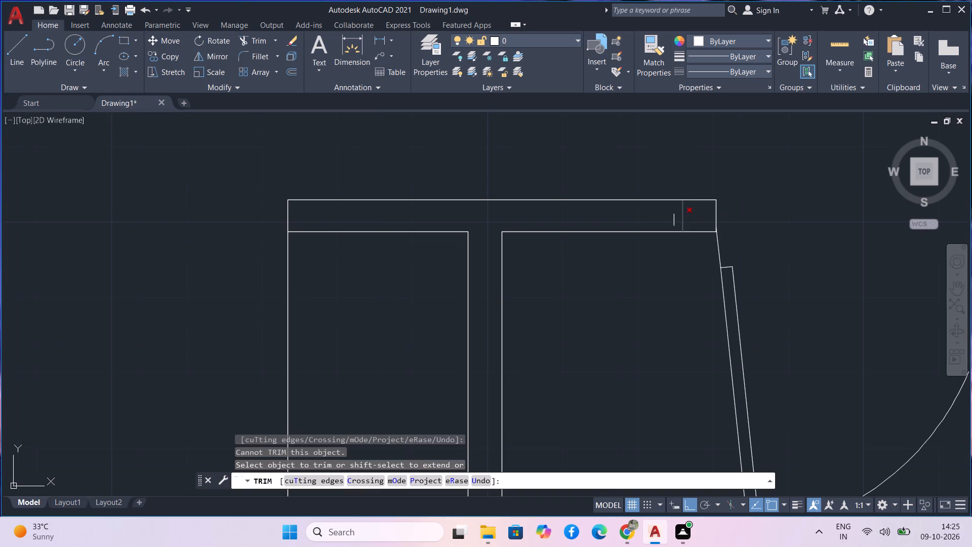
Trim the leftover line crossing the wall just west of the middle lower room's door.
left_click(680, 219)
Trim the bottom outer wall's inner line across the middle and eastern partitions of the lower rooms, leaving open junctions.
scroll(679, 214, "down", 3)
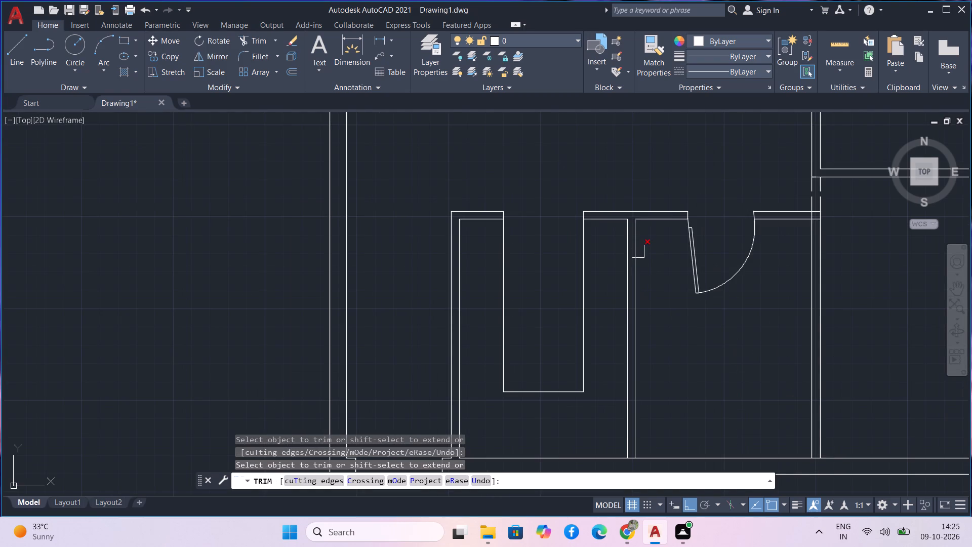
middle_click_drag(658, 271, 637, 220)
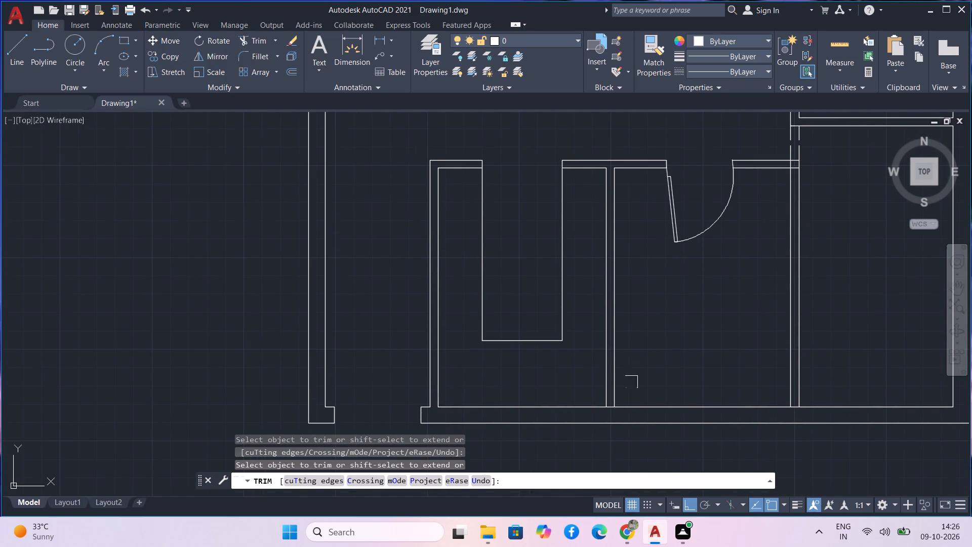
scroll(610, 411, "up", 3)
left_click(617, 402)
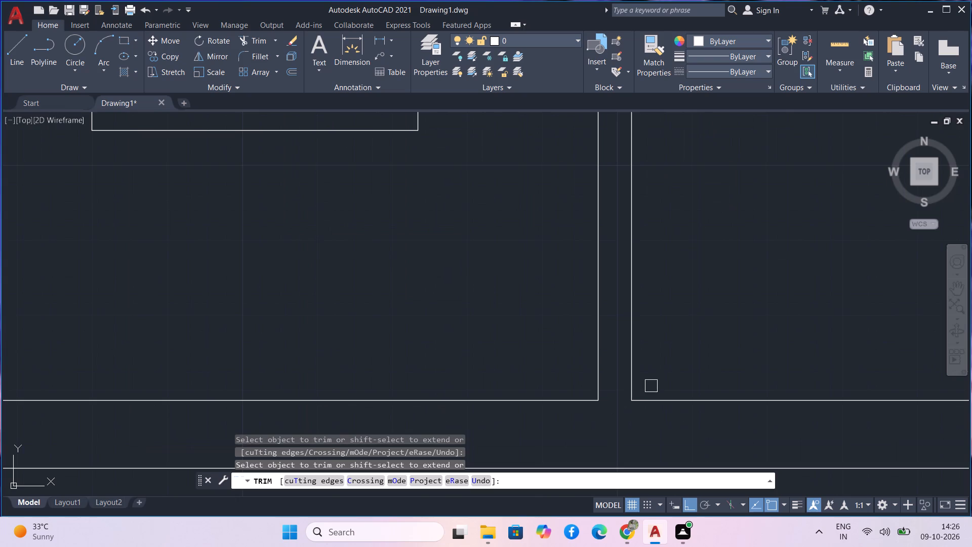
scroll(652, 386, "down", 4)
middle_click_drag(753, 362, 580, 378)
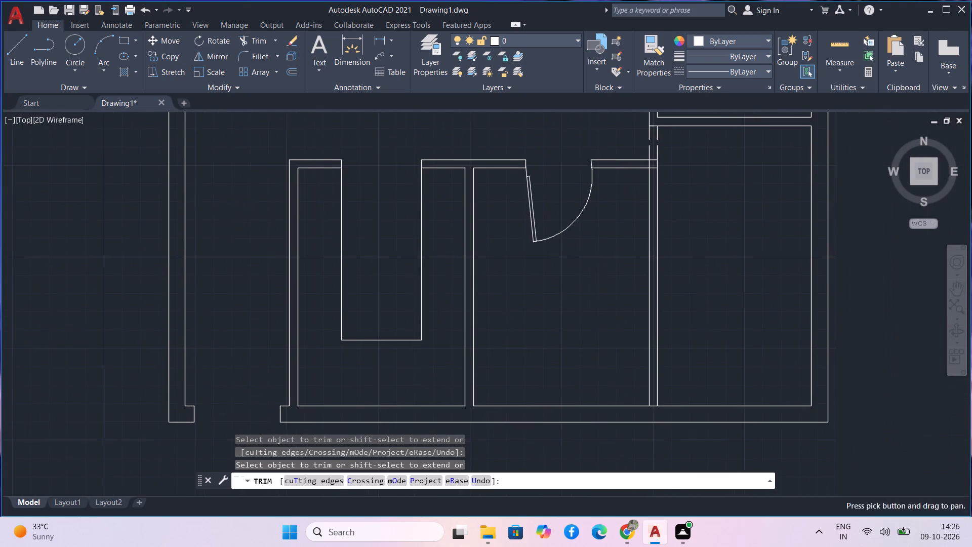
scroll(667, 407, "up", 3)
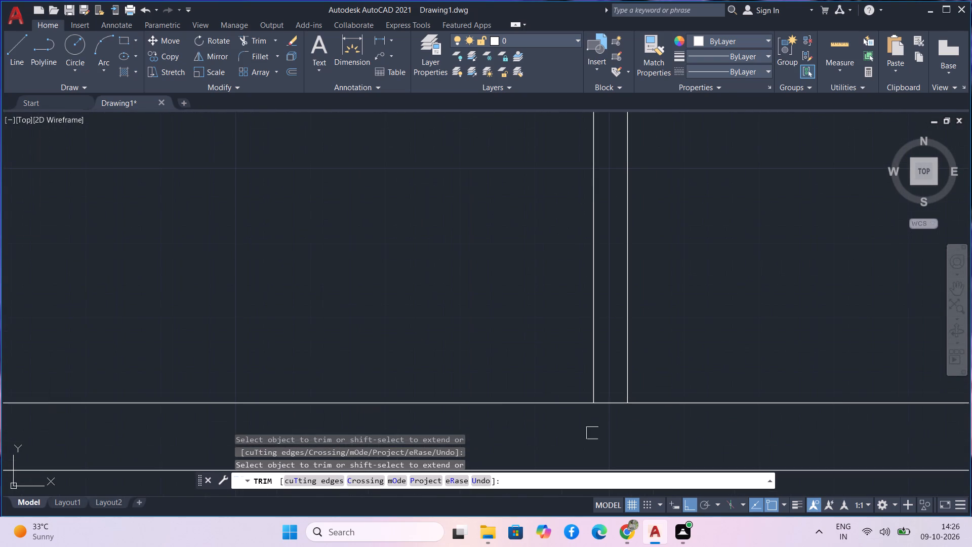
scroll(602, 415, "up", 3)
left_click_drag(633, 292, 641, 425)
scroll(638, 384, "down", 4)
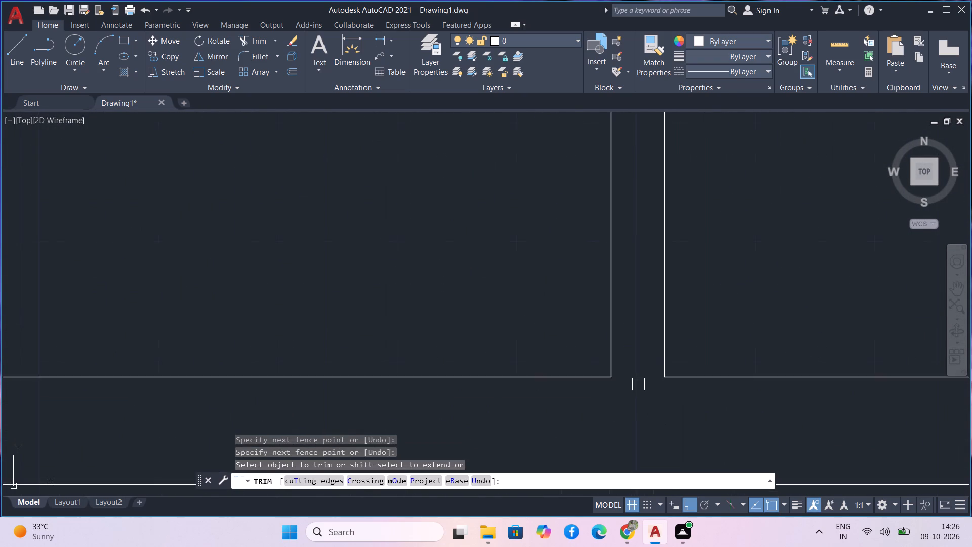
Trim both lines of the middle lower room's top wall where they cross the eastern partition, east of the door.
scroll(638, 384, "down", 4)
scroll(655, 325, "down", 3)
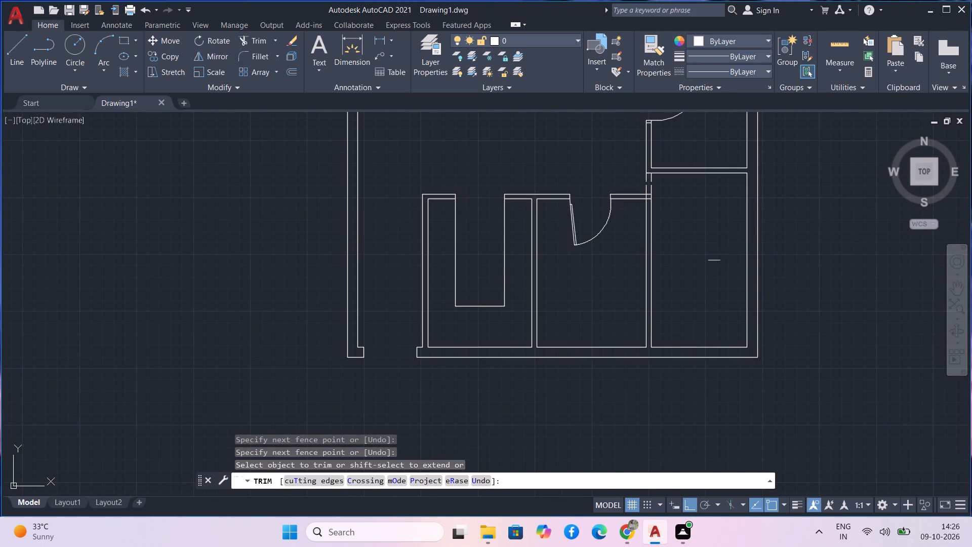
middle_click_drag(707, 292, 696, 374)
scroll(645, 319, "up", 2)
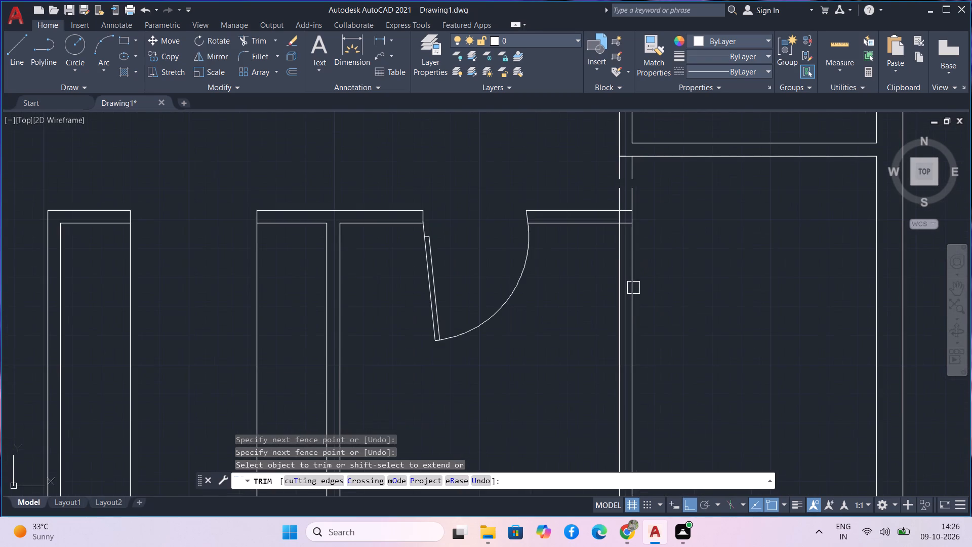
scroll(622, 241, "up", 3)
middle_click_drag(631, 203, 636, 296)
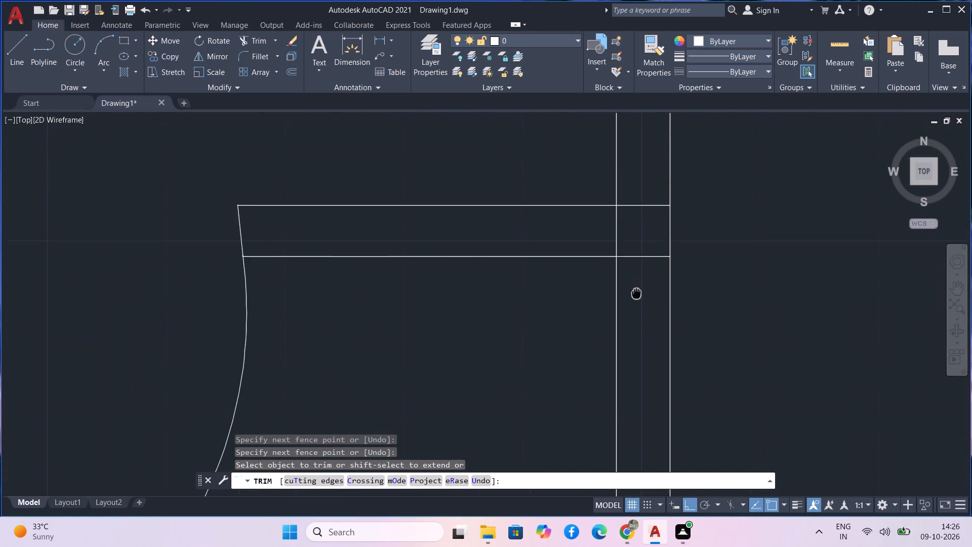
middle_click_drag(636, 296, 634, 349)
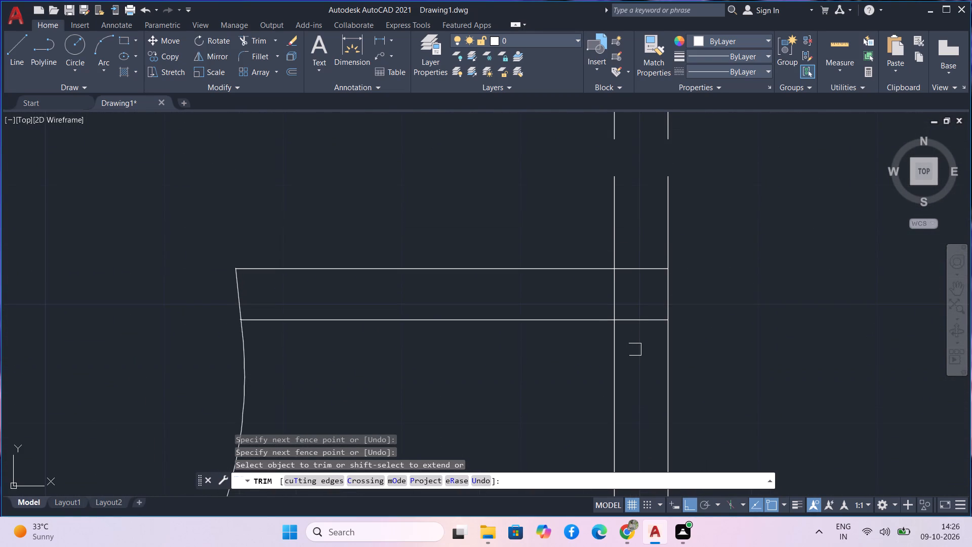
scroll(640, 345, "down", 4)
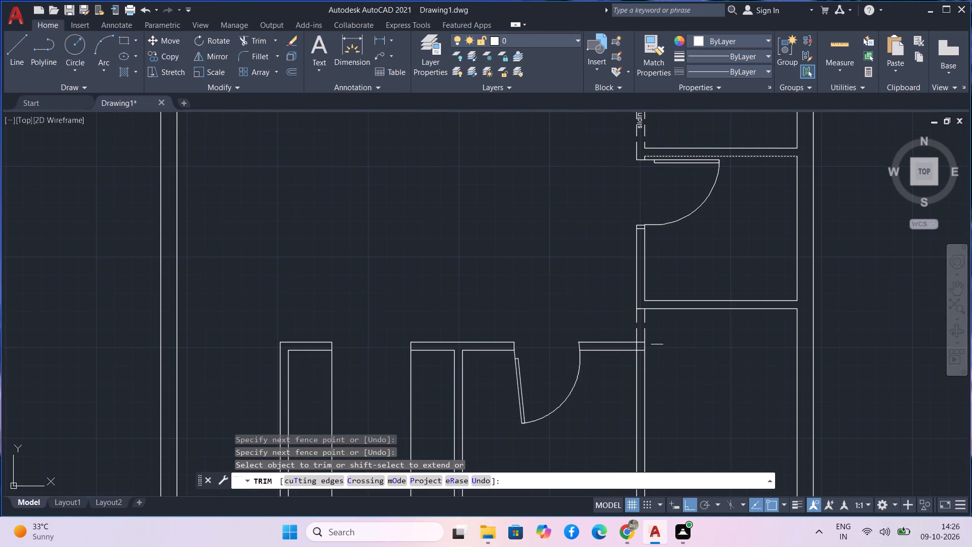
scroll(644, 312, "up", 4)
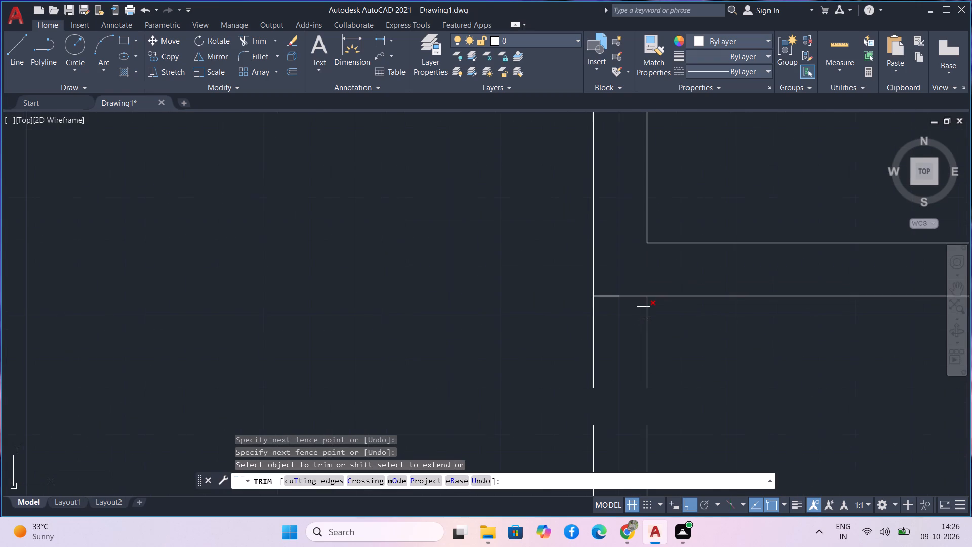
scroll(618, 302, "down", 4)
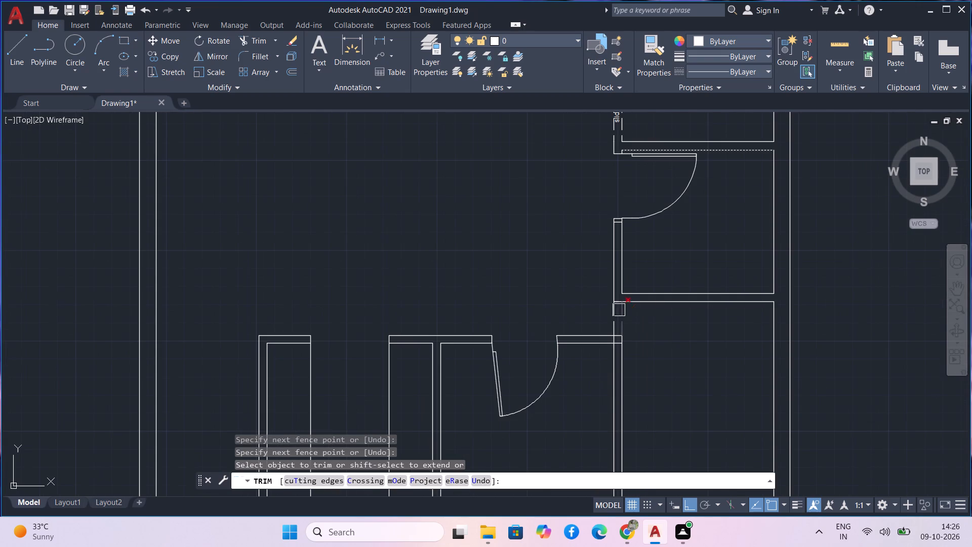
middle_click_drag(661, 338, 576, 326)
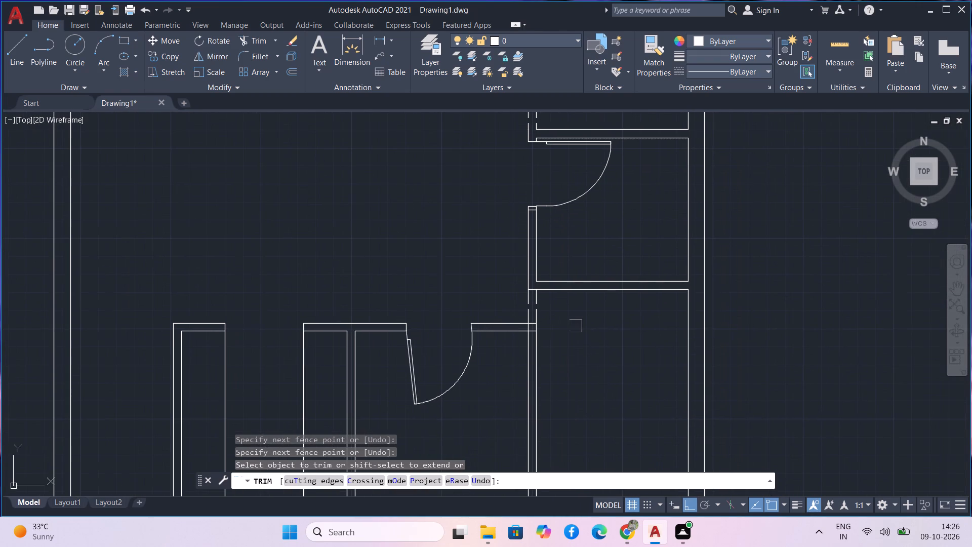
scroll(531, 341, "up", 4)
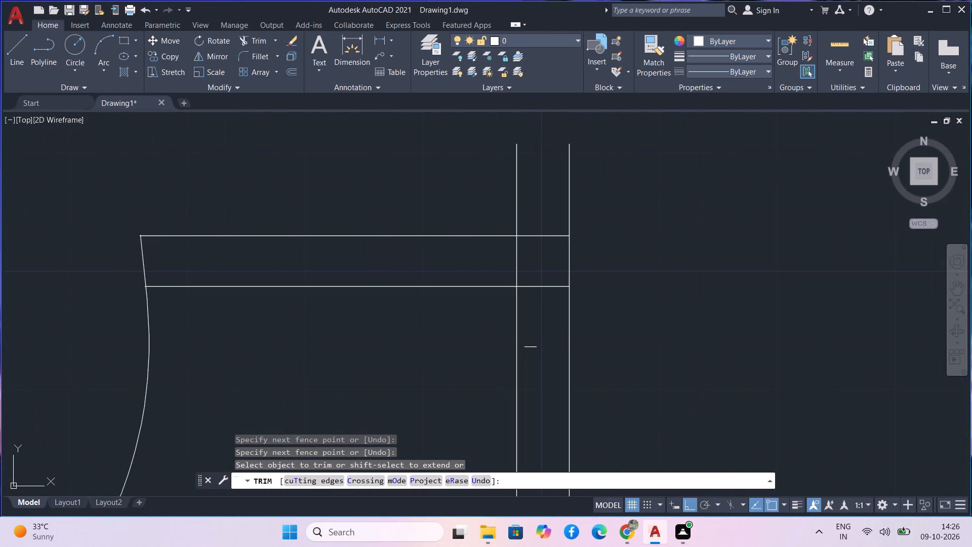
left_click_drag(531, 334, 538, 221)
scroll(538, 221, "down", 3)
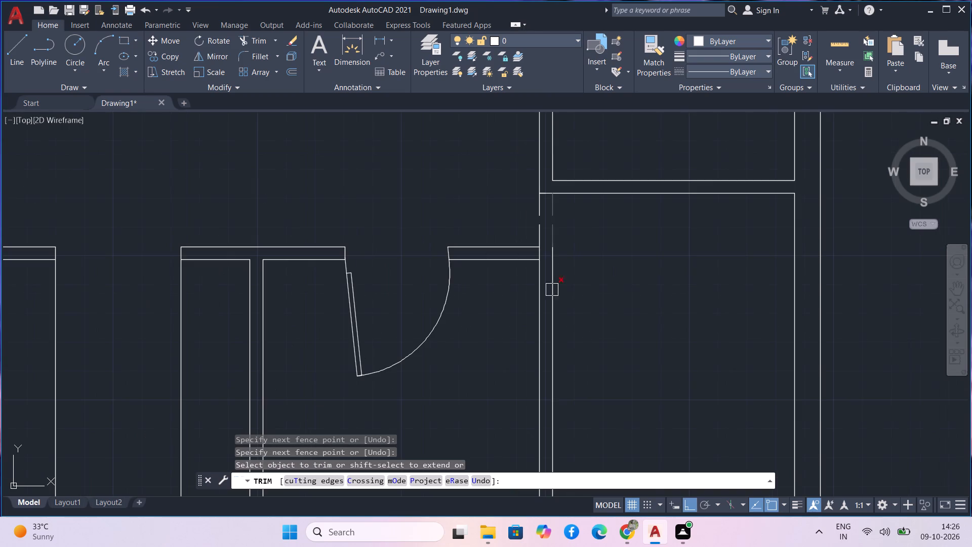
Trim the southeast room's top wall line where it crosses the eastern partition, clearing the junction completely.
scroll(543, 184, "up", 2)
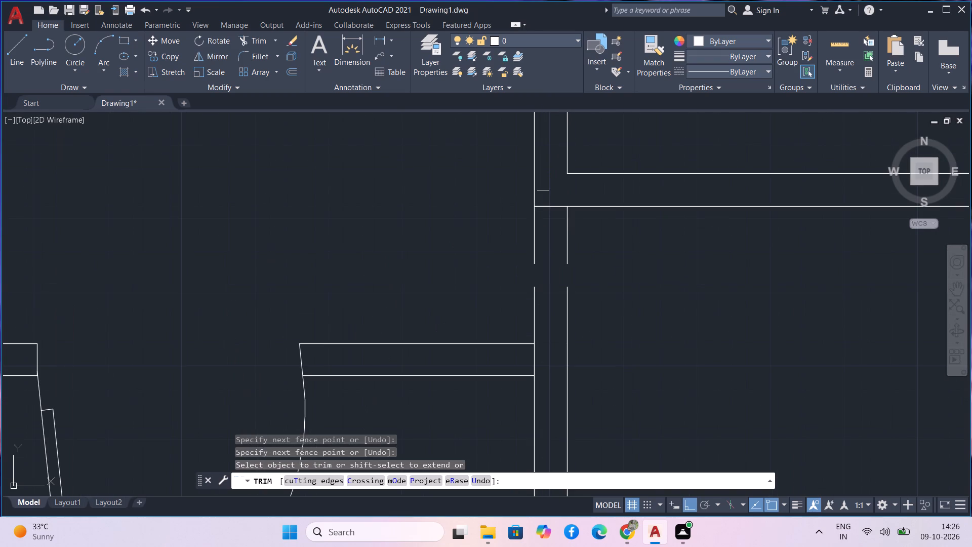
left_click_drag(552, 189, 555, 235)
left_click_drag(550, 238, 546, 199)
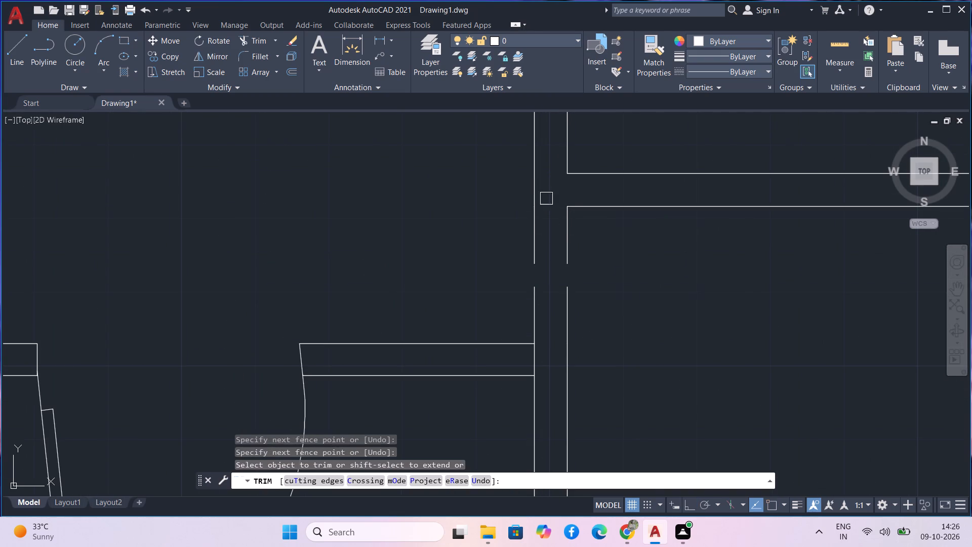
Trim the east outer wall's inner line between the two lines of the dividing wall north of the sliding-door room.
scroll(548, 193, "down", 2)
scroll(645, 257, "down", 2)
middle_click_drag(675, 255, 664, 289)
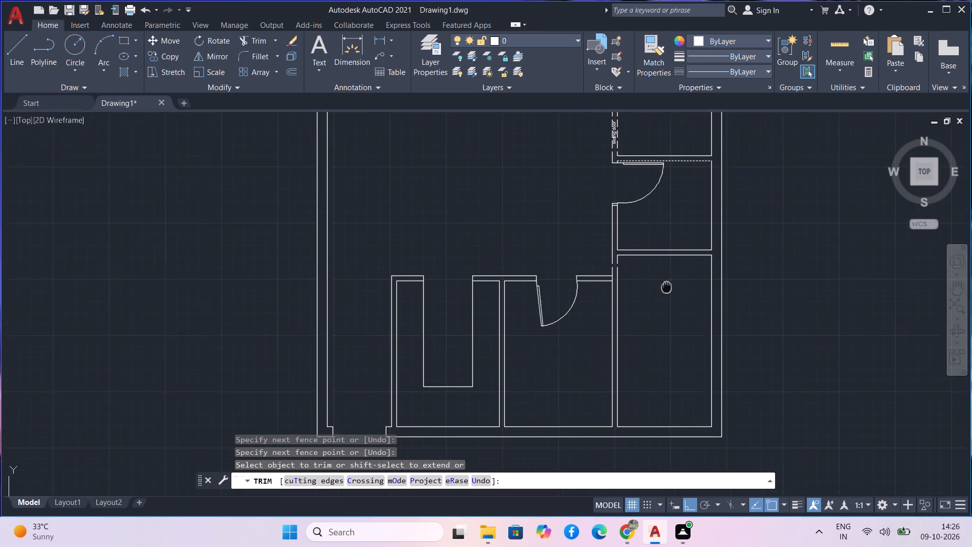
middle_click_drag(664, 289, 655, 310)
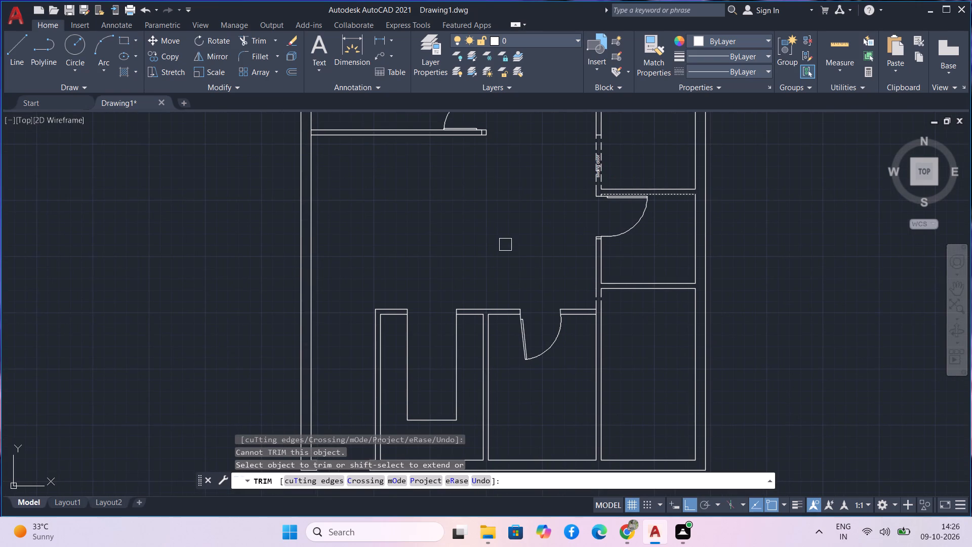
scroll(505, 245, "down", 1)
middle_click_drag(503, 249, 503, 249)
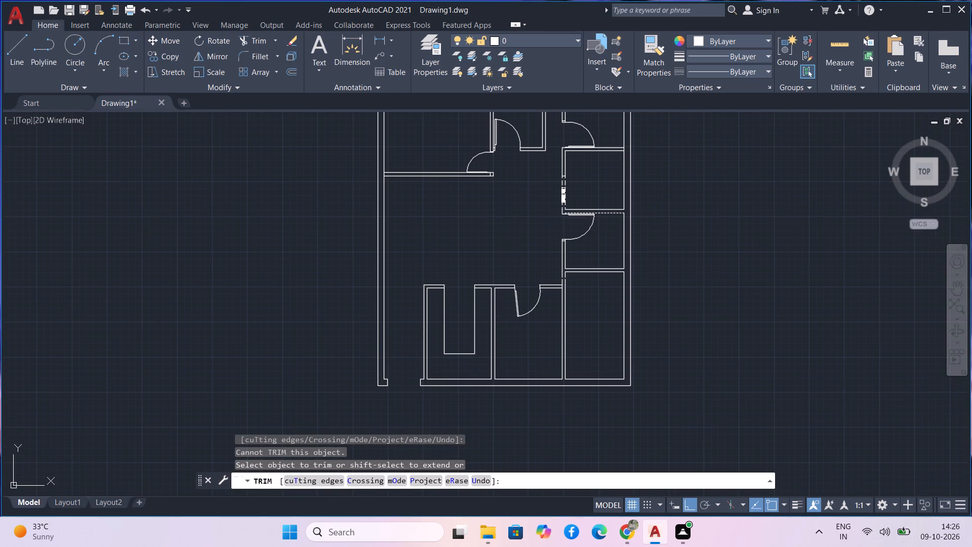
middle_click_drag(503, 249, 473, 336)
scroll(586, 243, "up", 1)
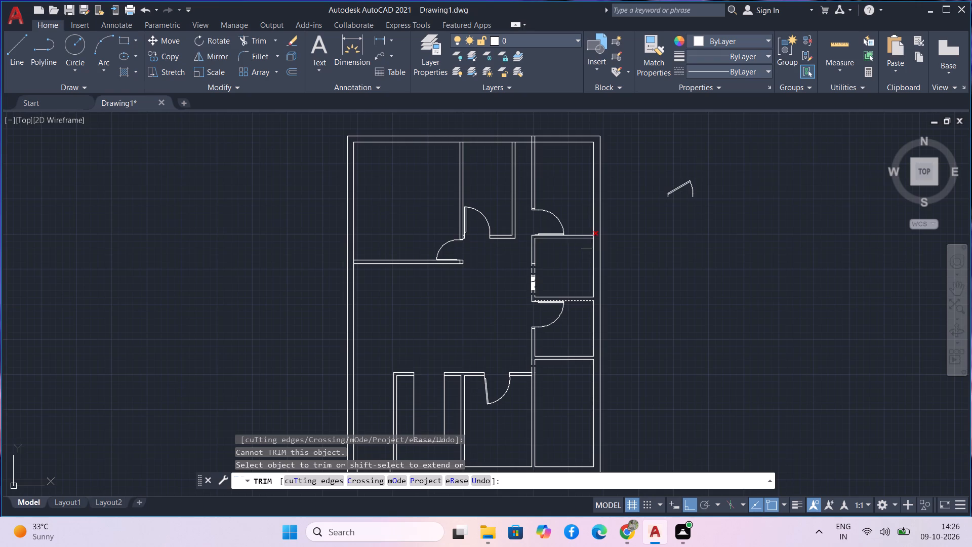
scroll(586, 243, "up", 6)
left_click_drag(596, 227, 633, 211)
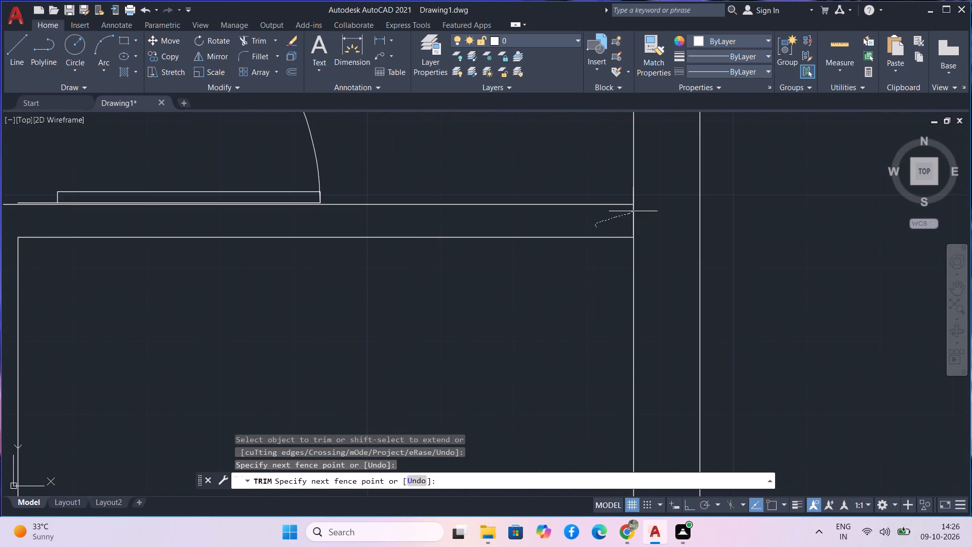
left_click_drag(633, 211, 651, 209)
scroll(653, 211, "down", 2)
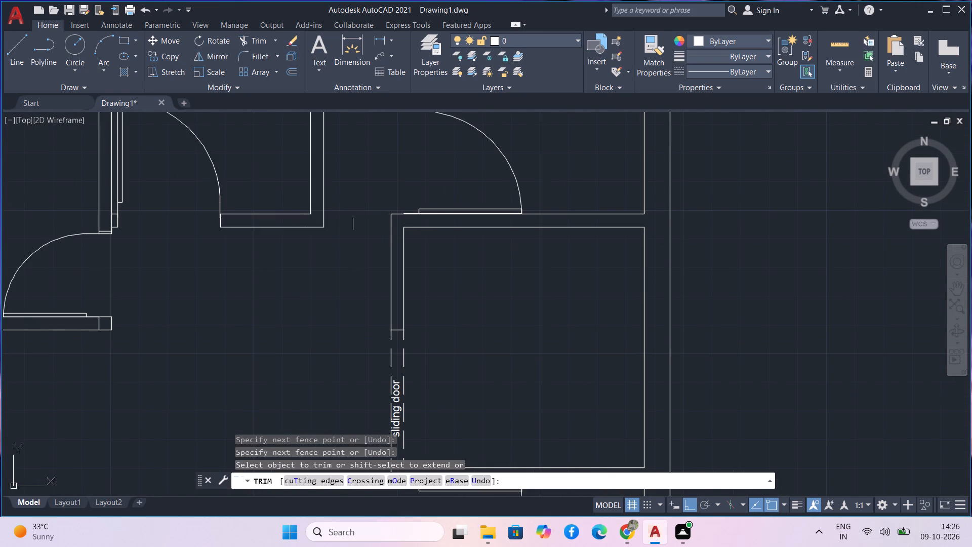
Trim the easternmost upper partition's lines inside the top outer wall and the wall's inner line across that partition.
scroll(358, 224, "down", 2)
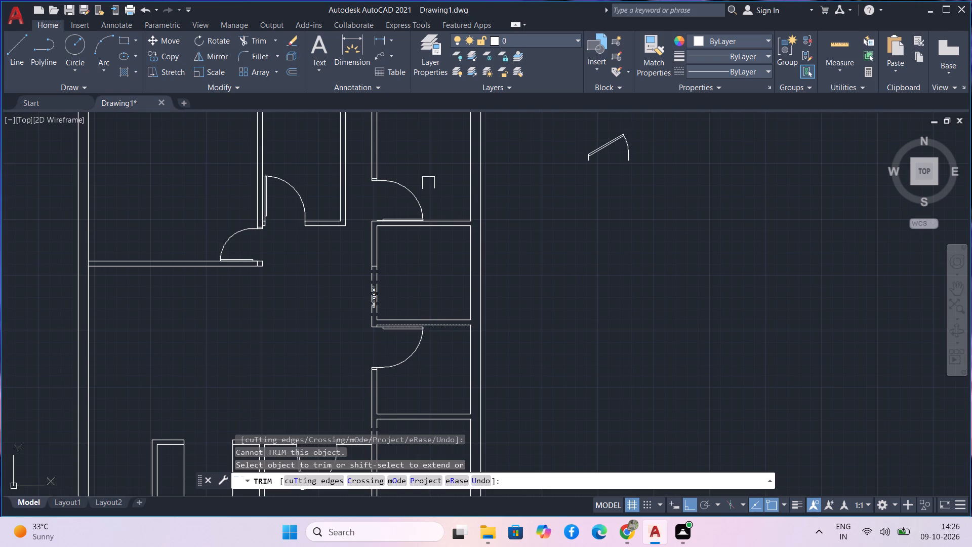
middle_click_drag(428, 170, 411, 381)
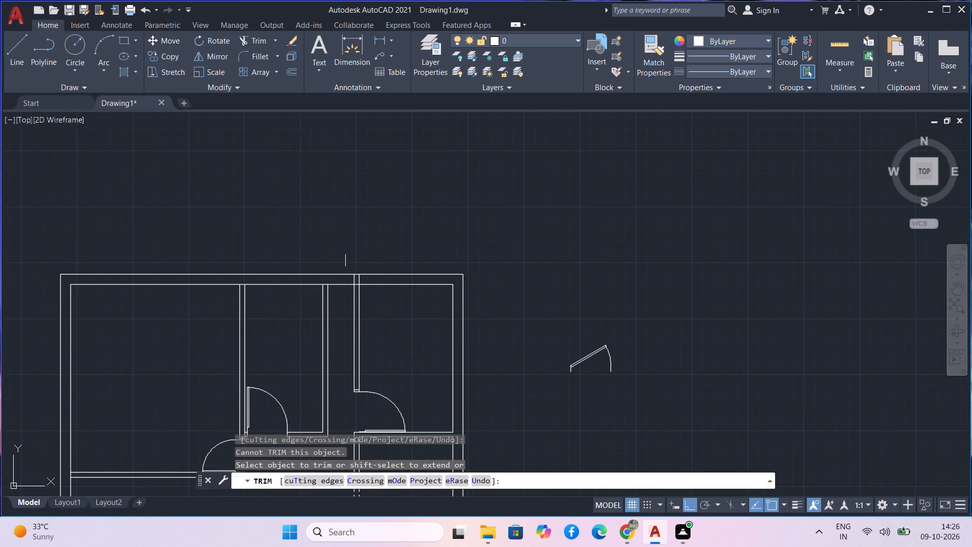
scroll(362, 280, "up", 3)
left_click_drag(369, 279, 311, 271)
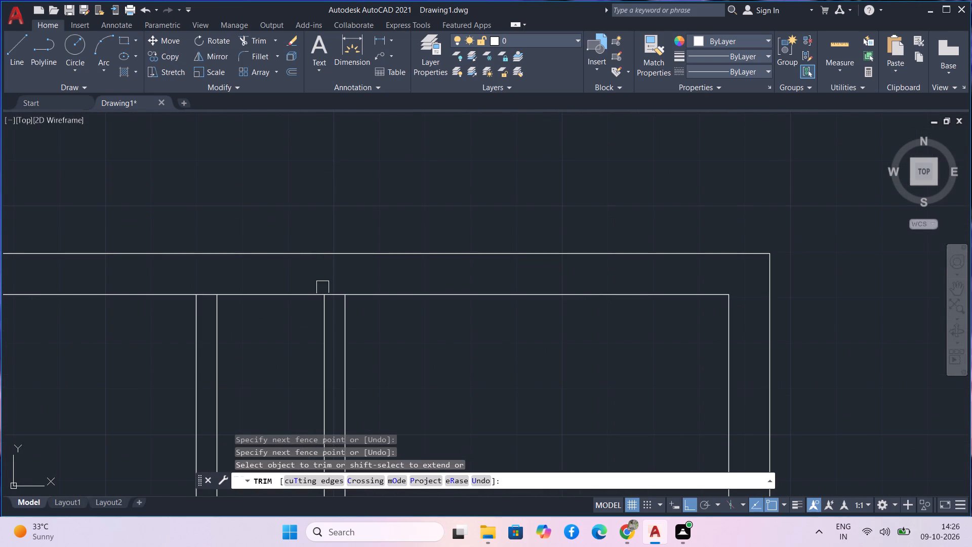
left_click(333, 300)
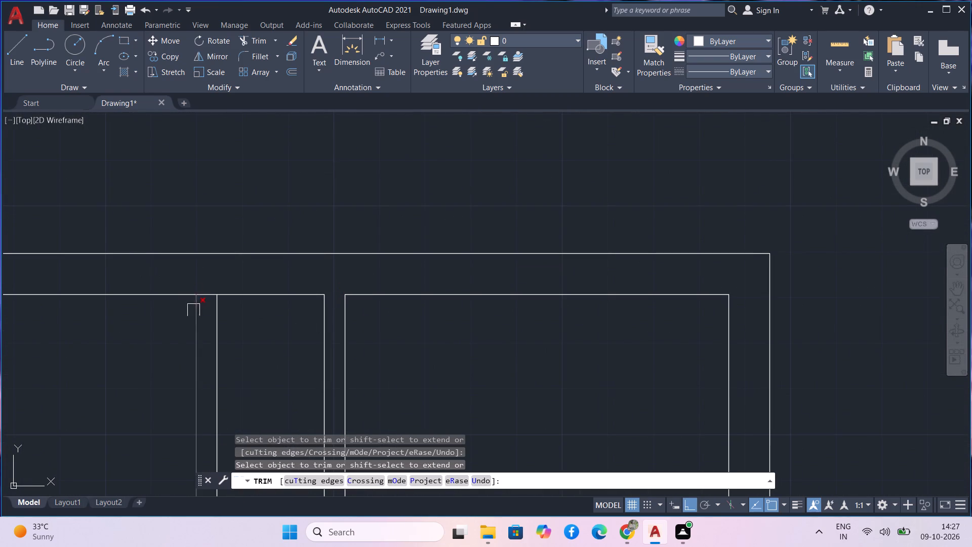
Trim the top outer wall's inner line across the middle upper partition to open the junction.
scroll(240, 279, "up", 1)
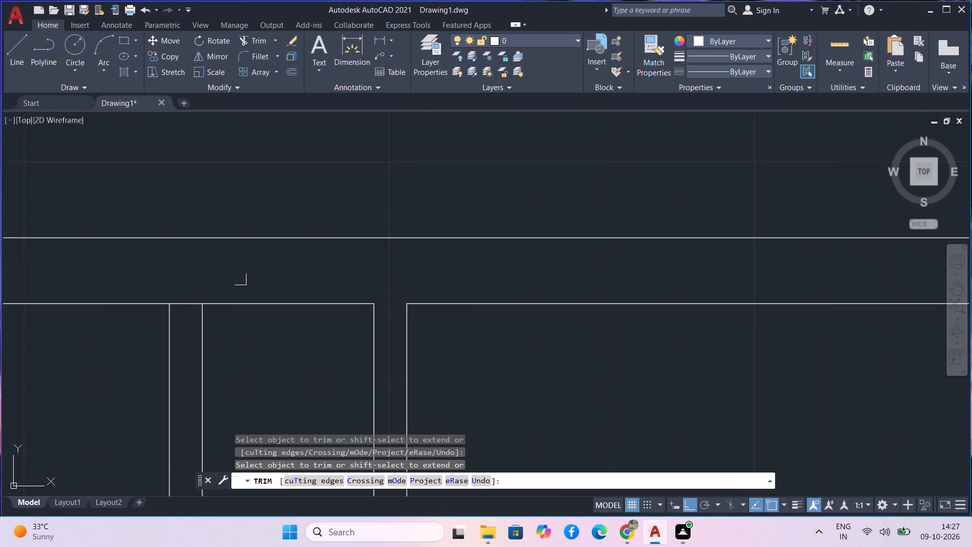
scroll(240, 279, "up", 1)
left_click_drag(153, 286, 163, 379)
scroll(158, 365, "down", 7)
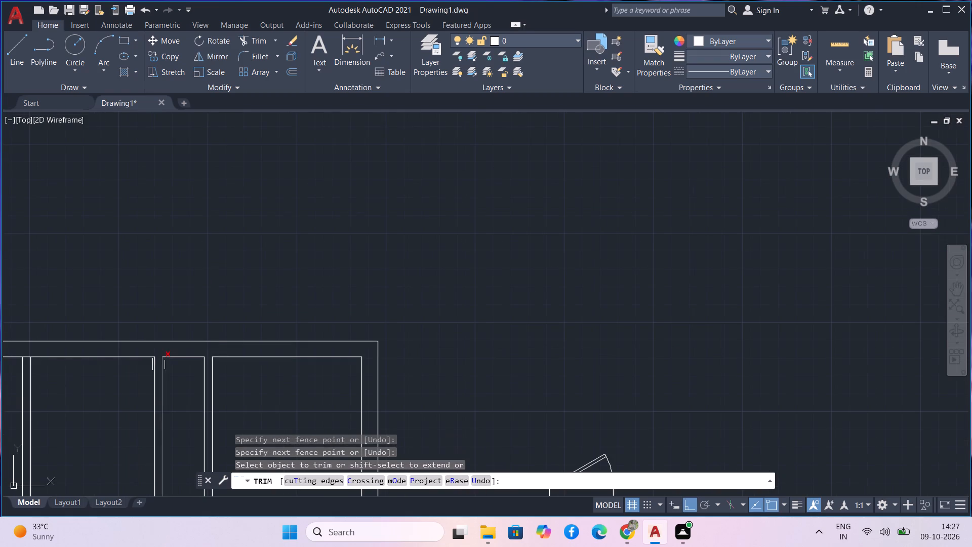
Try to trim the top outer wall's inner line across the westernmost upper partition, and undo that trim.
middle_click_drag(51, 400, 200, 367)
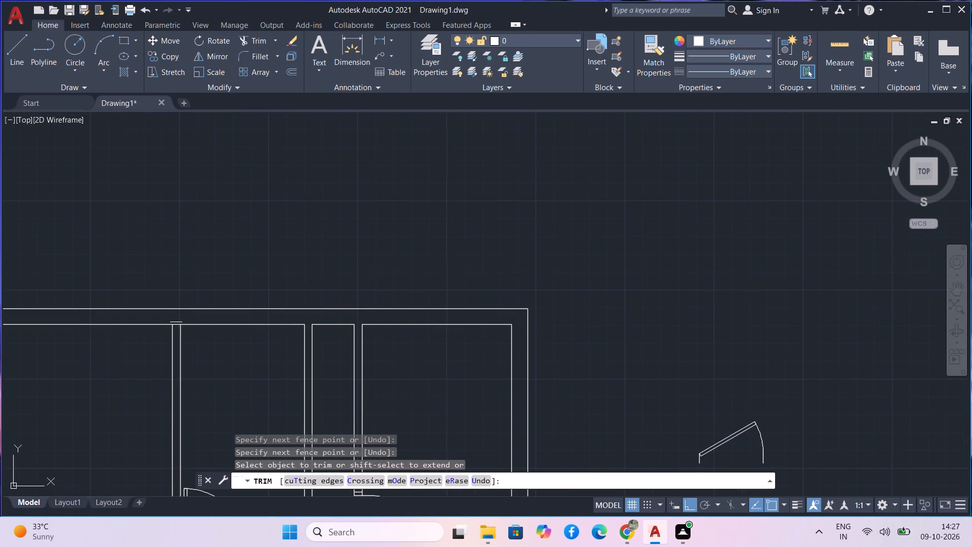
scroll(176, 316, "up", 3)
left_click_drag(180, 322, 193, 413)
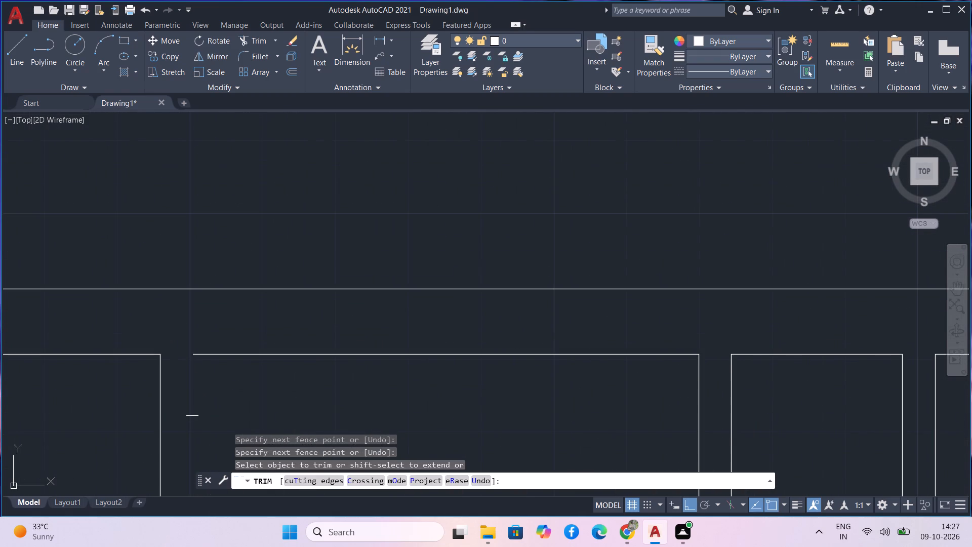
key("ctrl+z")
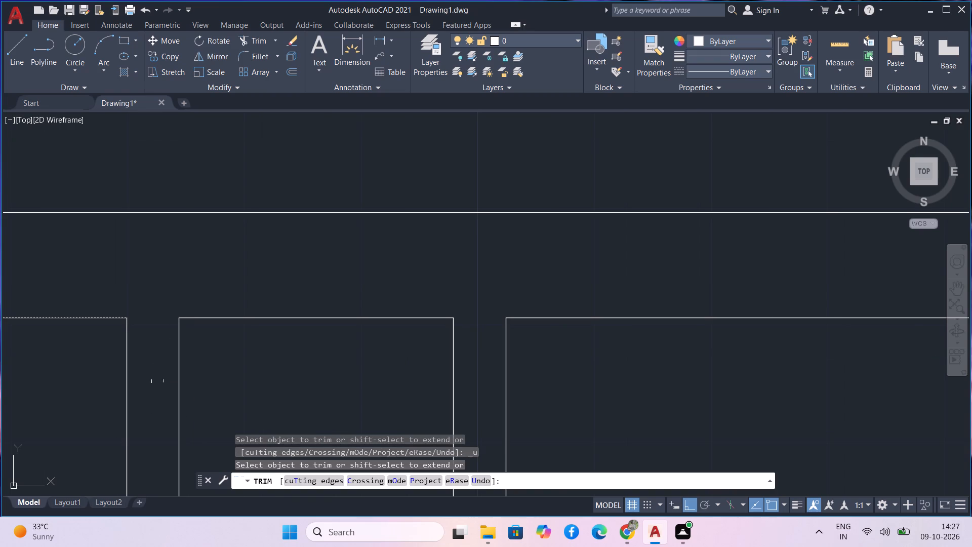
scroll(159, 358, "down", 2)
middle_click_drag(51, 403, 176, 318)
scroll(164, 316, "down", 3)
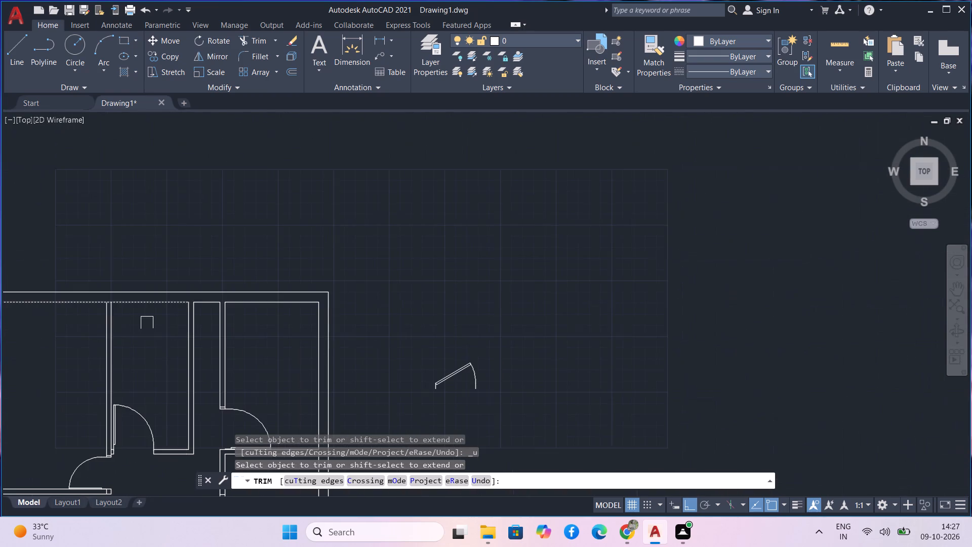
Trim the top outer wall's inner line between the two lines of the westernmost upper partition.
scroll(103, 300, "up", 4)
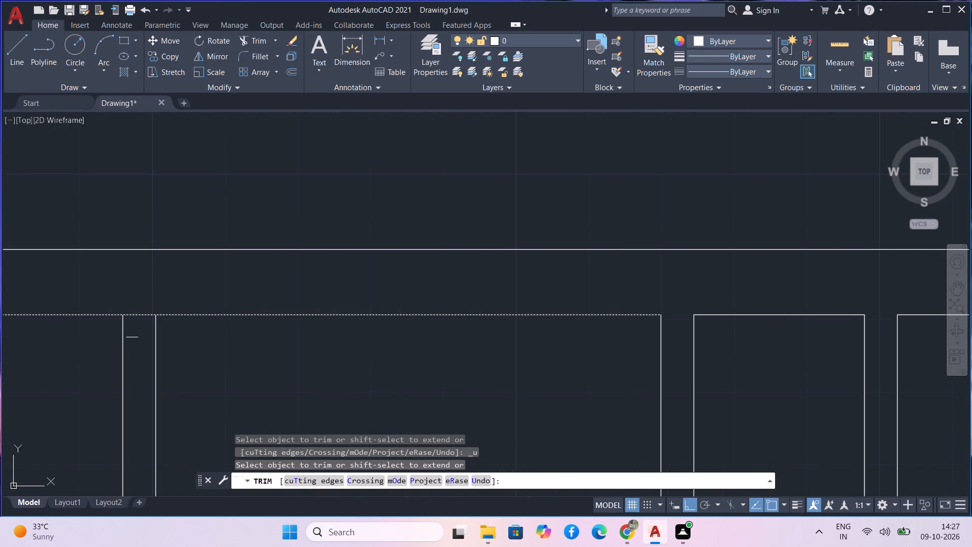
left_click_drag(140, 331, 140, 308)
left_click_drag(140, 298, 140, 292)
left_click(140, 292)
Trim the extra short line across the partition end at the northeast room's door.
scroll(140, 292, "down", 3)
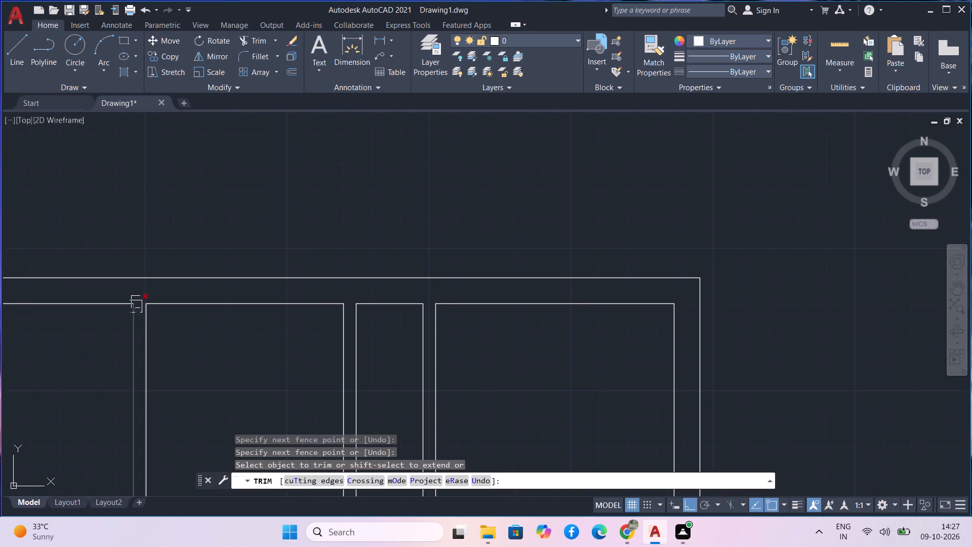
scroll(136, 306, "down", 3)
middle_click_drag(98, 369, 105, 295)
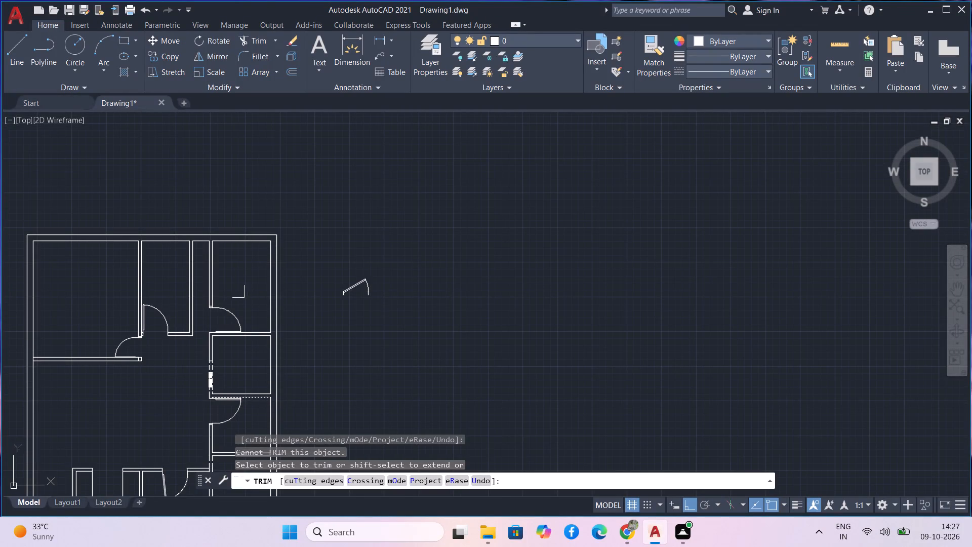
scroll(212, 306, "up", 6)
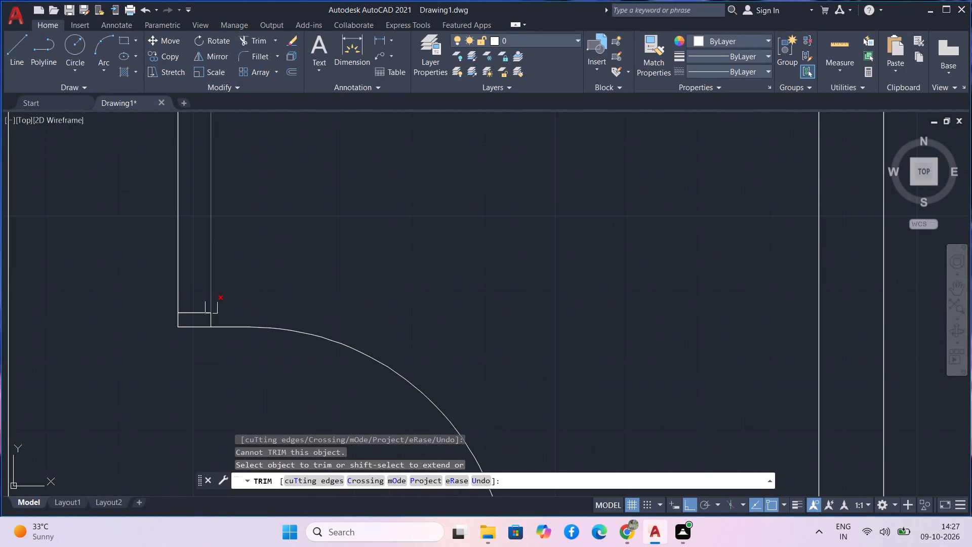
left_click(195, 312)
Trim the short line closing the north side of the wall stub beside the middle upper room's door hinge.
scroll(218, 262, "down", 3)
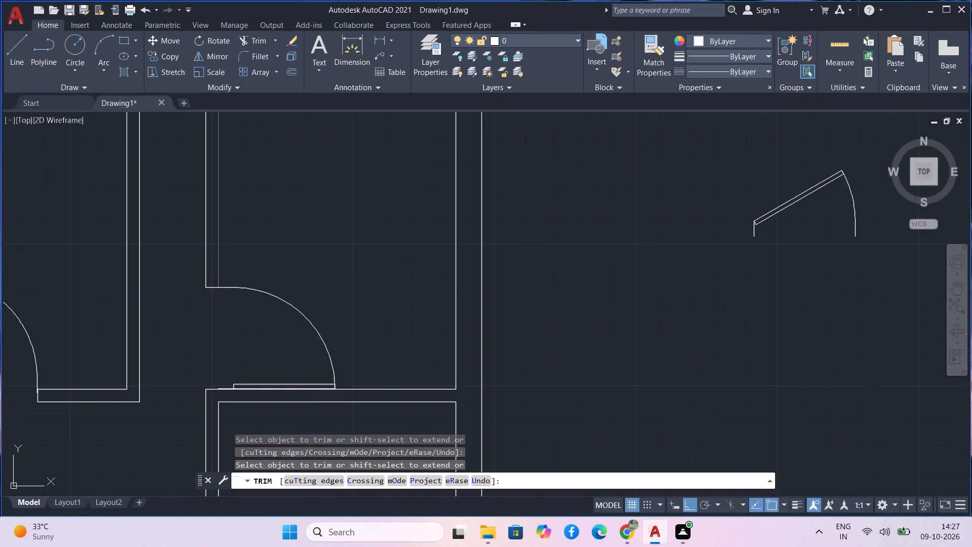
scroll(250, 275, "down", 2)
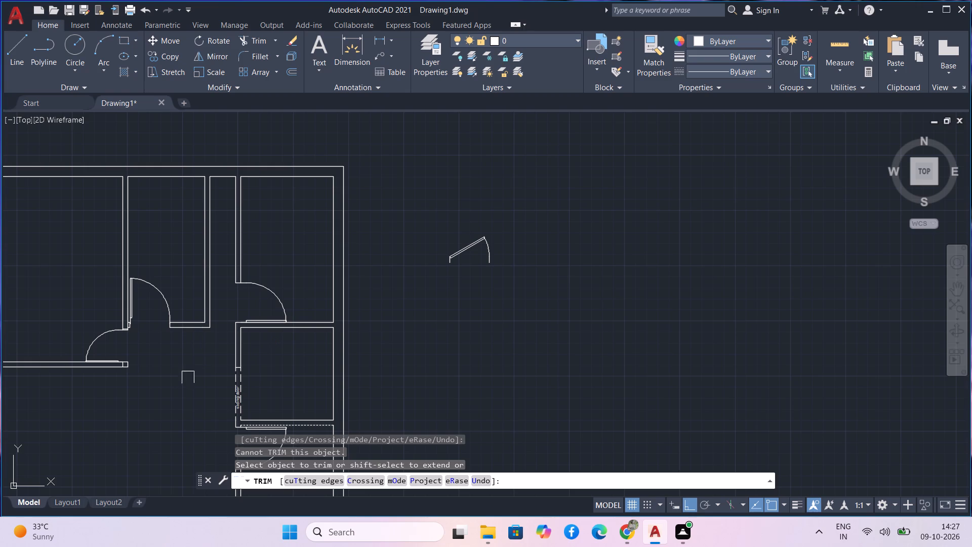
scroll(130, 321, "up", 7)
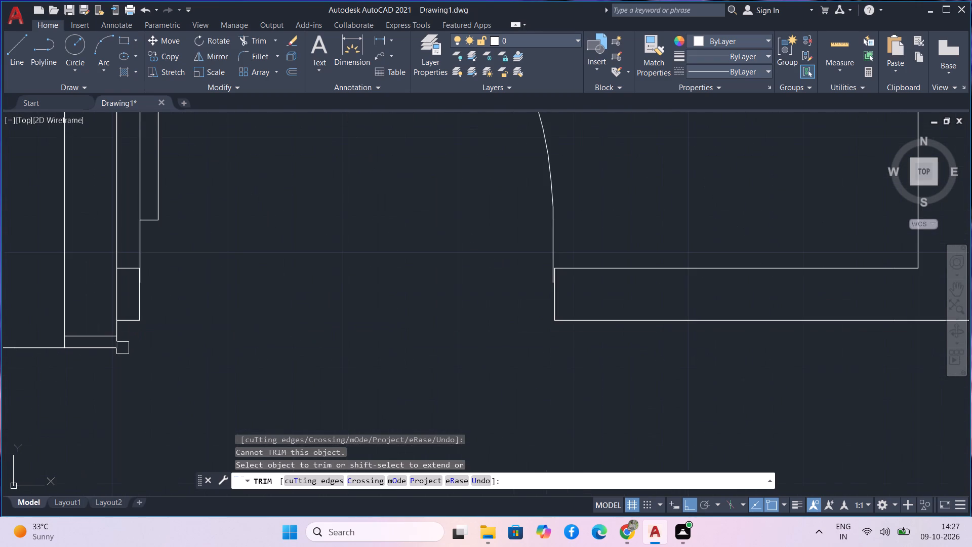
left_click_drag(126, 257, 126, 287)
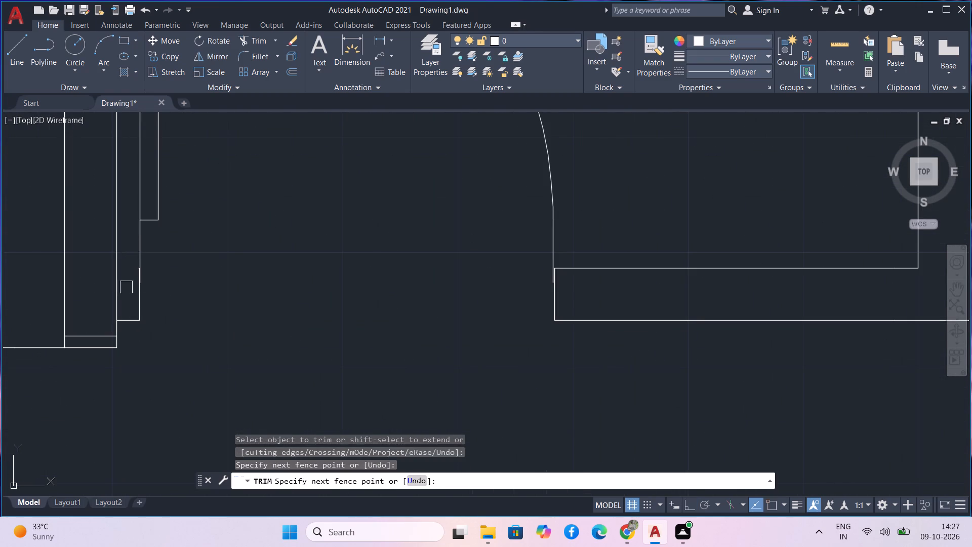
Trim the extra line across the westernmost upper partition just above its south end at the northwest room's door.
scroll(129, 269, "down", 4)
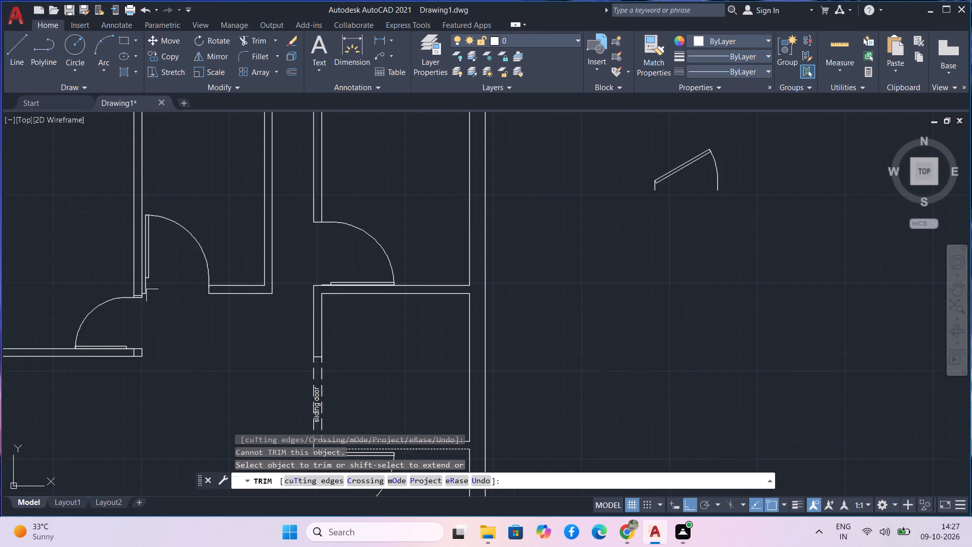
scroll(154, 296, "down", 1)
middle_click_drag(154, 296, 163, 269)
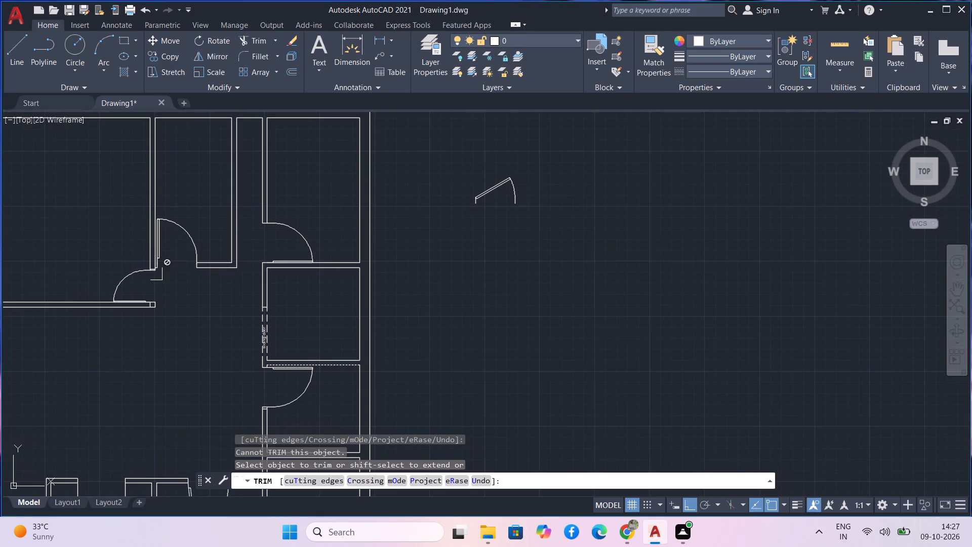
scroll(154, 272, "up", 7)
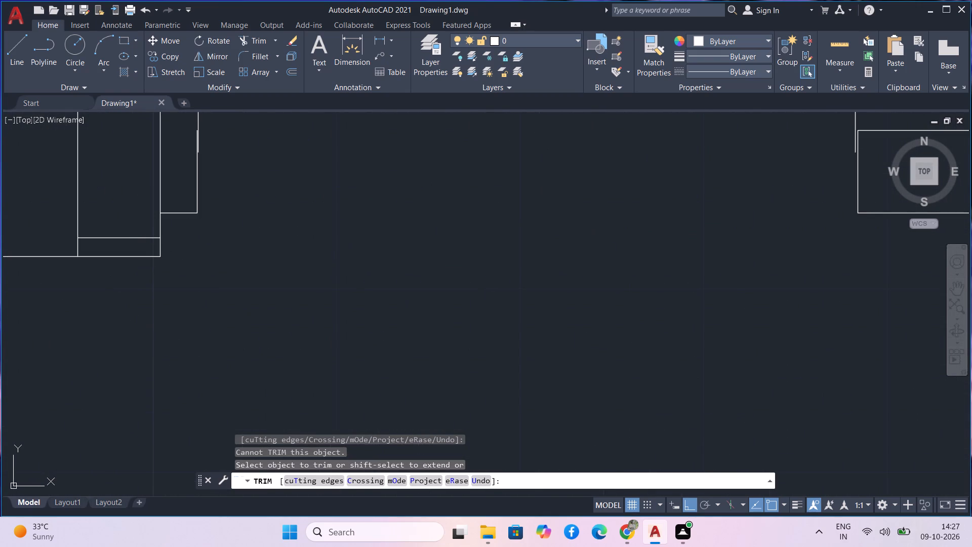
left_click_drag(144, 217, 141, 245)
Trim the short cross line near the east end of the northwest room's south wall.
scroll(141, 245, "down", 5)
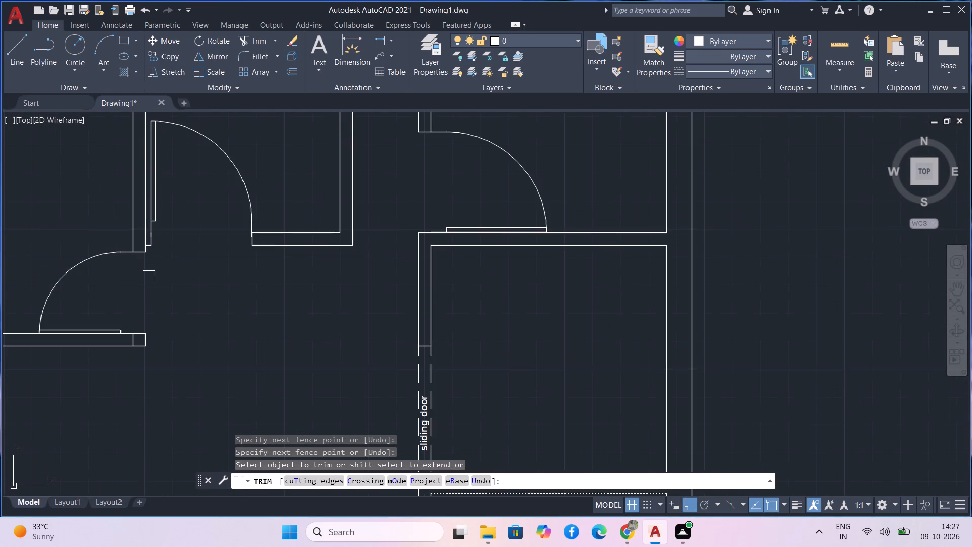
scroll(149, 277, "down", 1)
middle_click_drag(149, 278, 180, 197)
scroll(180, 197, "down", 1)
scroll(176, 225, "up", 6)
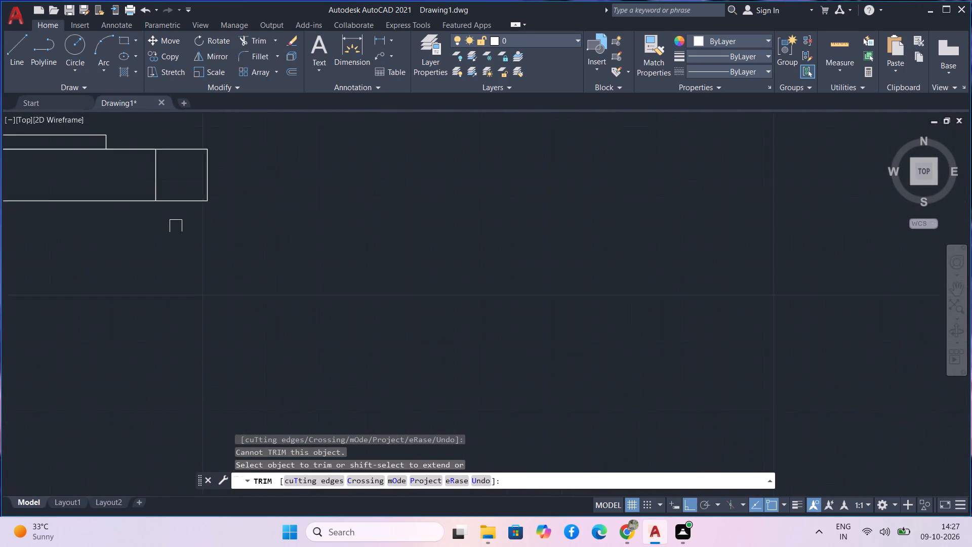
left_click_drag(180, 163, 136, 147)
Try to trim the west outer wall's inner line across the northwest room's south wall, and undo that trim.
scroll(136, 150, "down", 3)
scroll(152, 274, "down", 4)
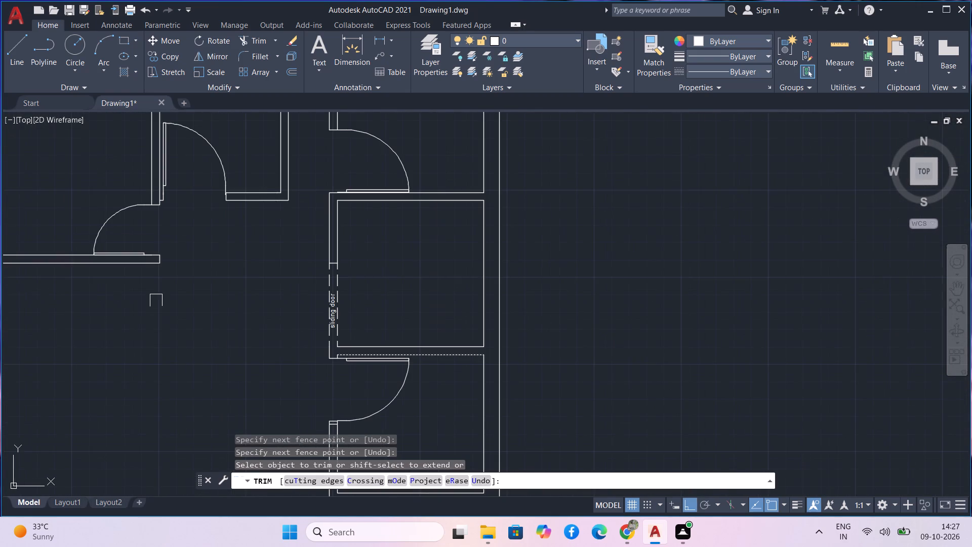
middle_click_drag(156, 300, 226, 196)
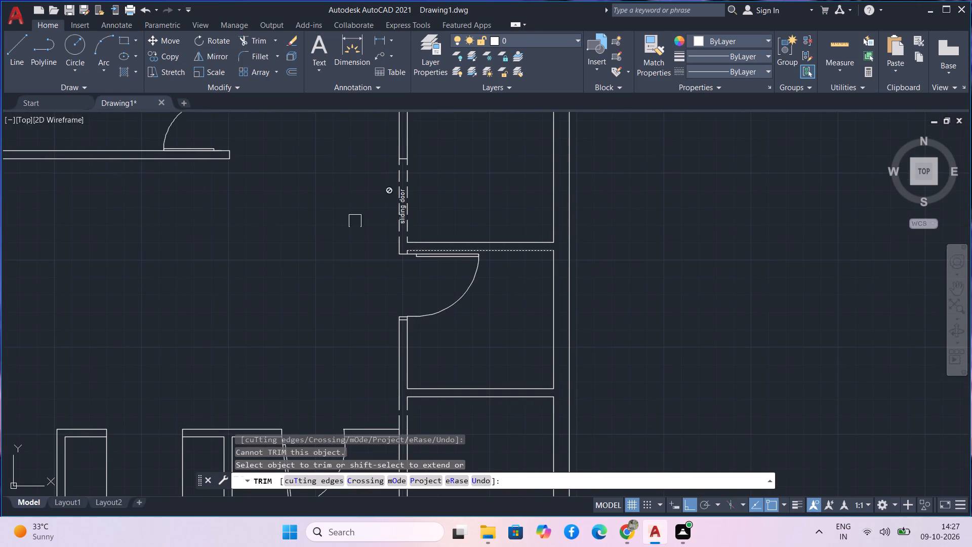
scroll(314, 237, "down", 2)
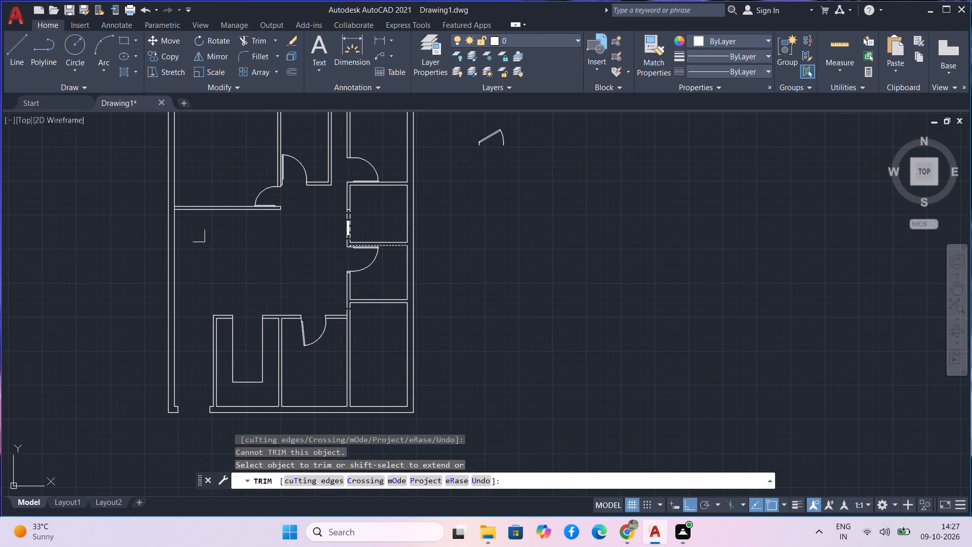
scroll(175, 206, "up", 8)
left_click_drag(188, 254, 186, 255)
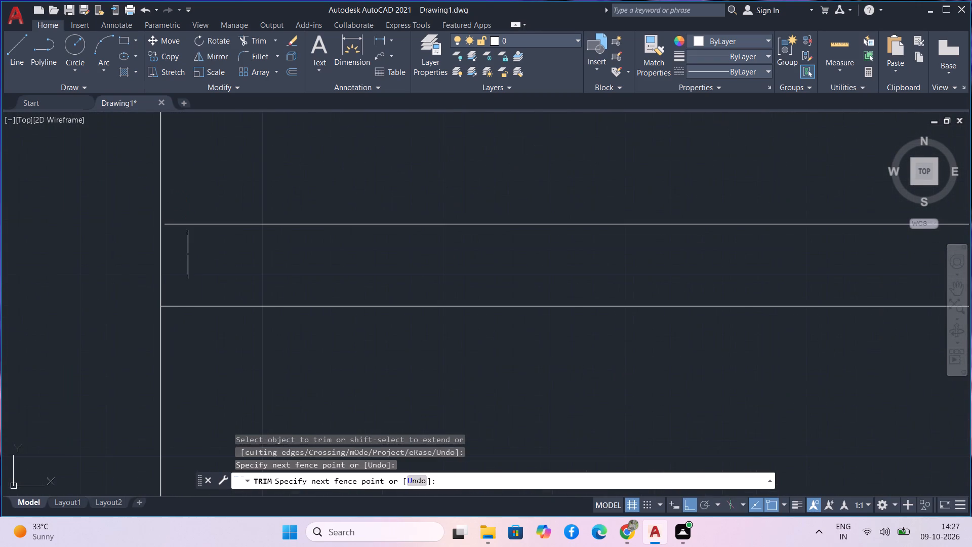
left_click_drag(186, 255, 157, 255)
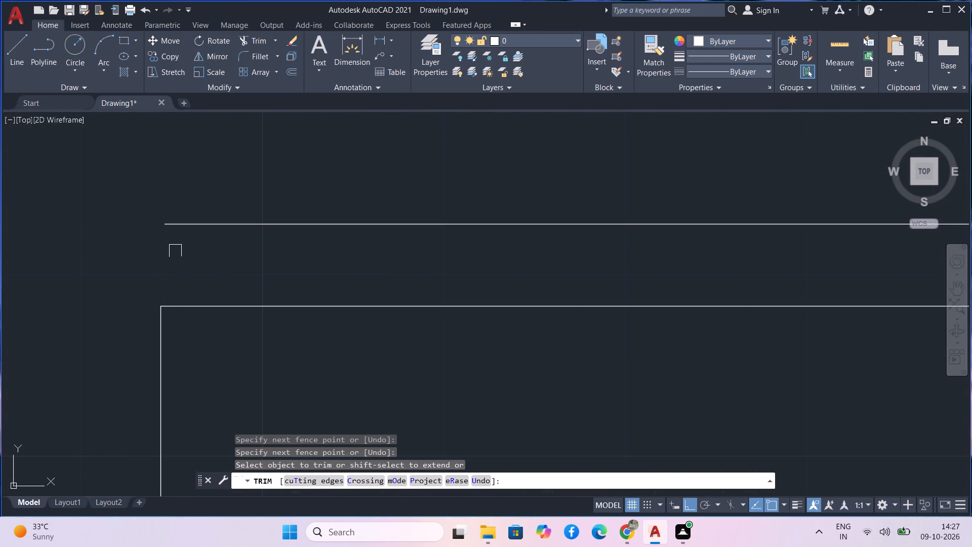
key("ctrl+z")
Extend the upper line of the northwest room's south wall to the west outer wall's inner line.
scroll(175, 251, "down", 3)
scroll(175, 251, "up", 1)
scroll(175, 251, "down", 3)
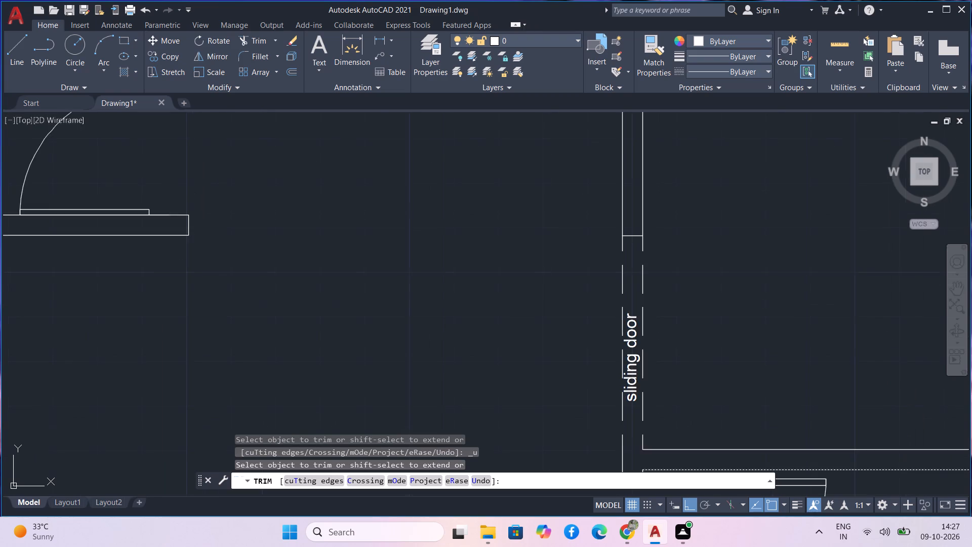
scroll(176, 252, "down", 8)
scroll(112, 273, "up", 4)
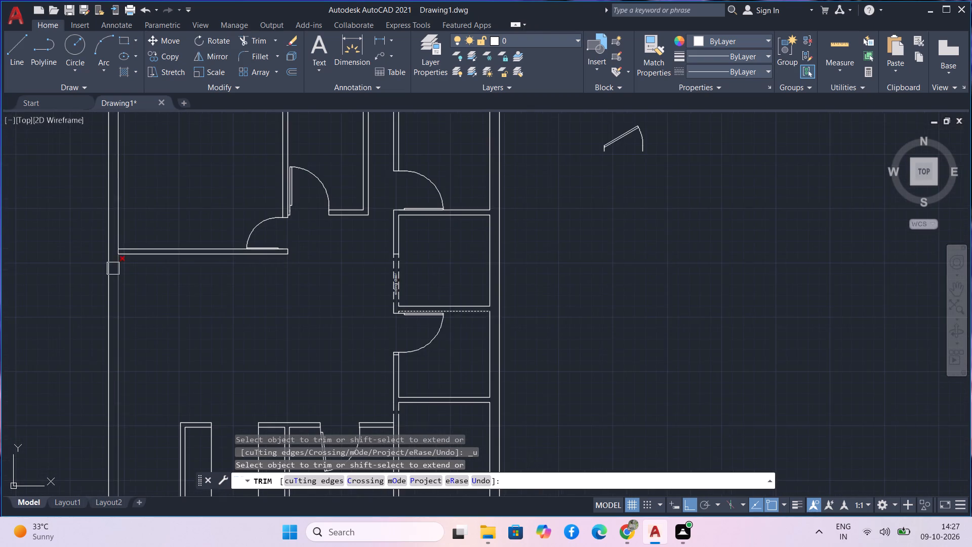
scroll(113, 265, "up", 4)
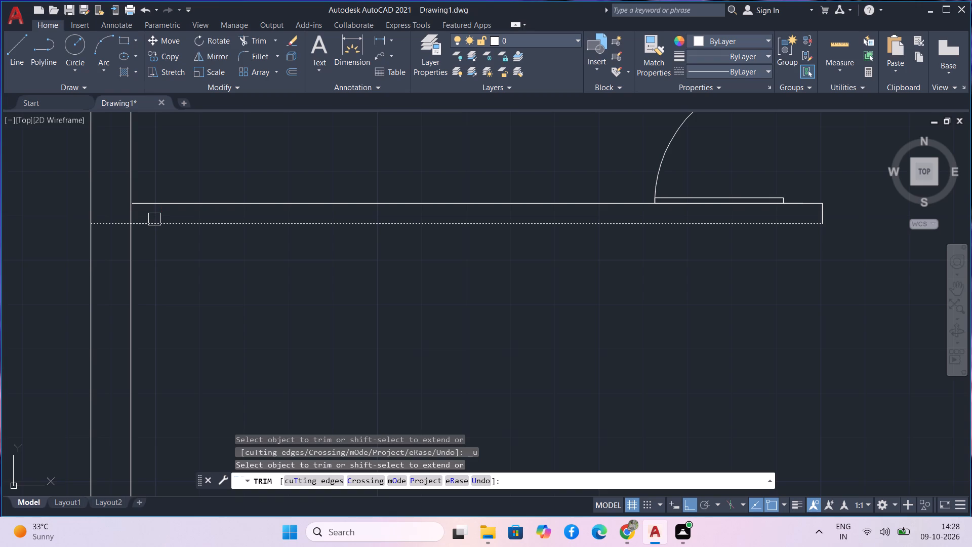
left_click(161, 206, "shift")
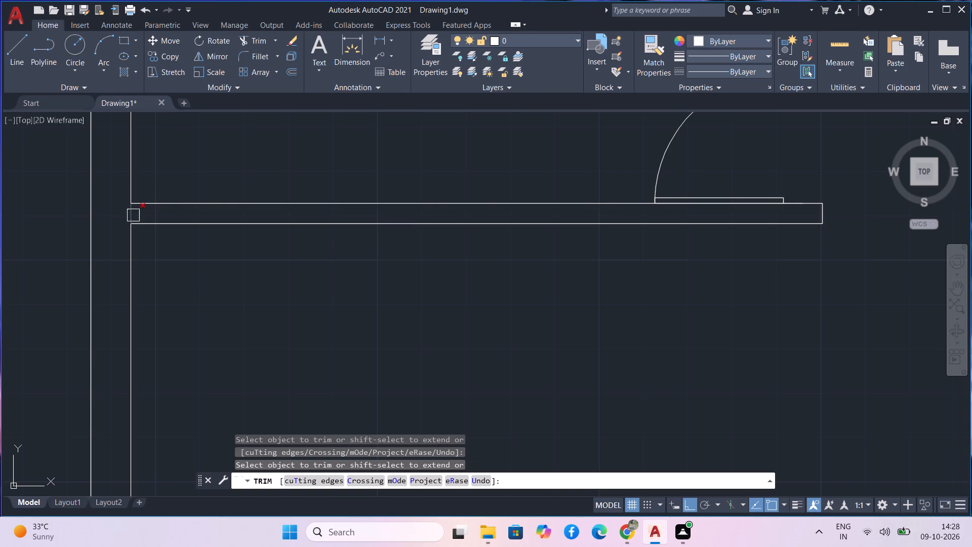
Trim the west outer wall's inner line between the two lines of the northwest room's south wall.
scroll(131, 210, "up", 5)
left_click_drag(151, 211, 114, 210)
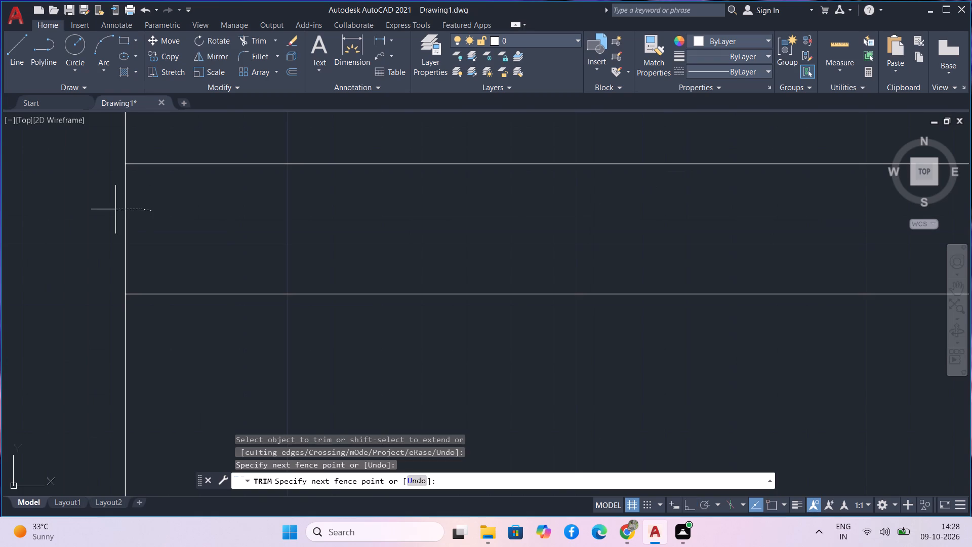
left_click_drag(114, 210, 108, 215)
scroll(108, 215, "down", 4)
scroll(105, 154, "down", 4)
middle_click_drag(150, 137, 169, 338)
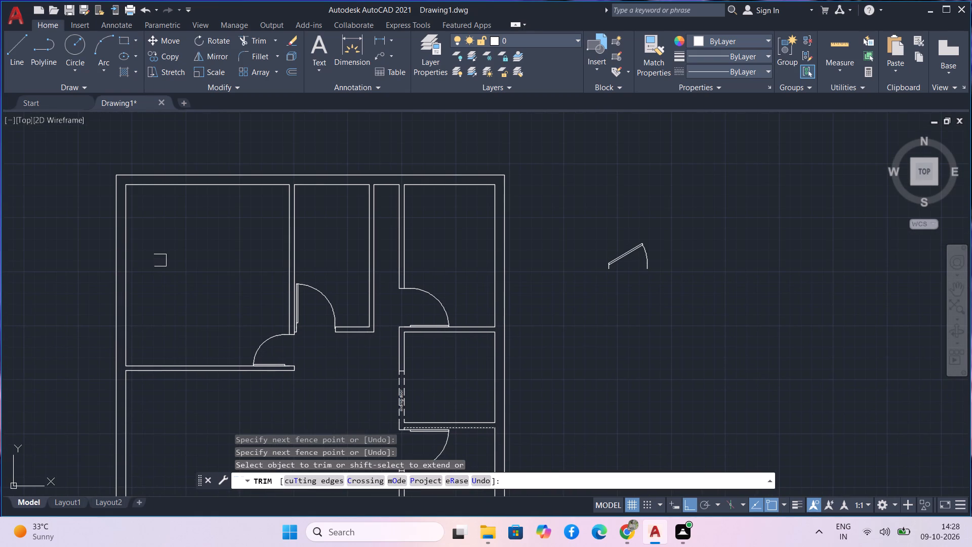
scroll(160, 260, "down", 1)
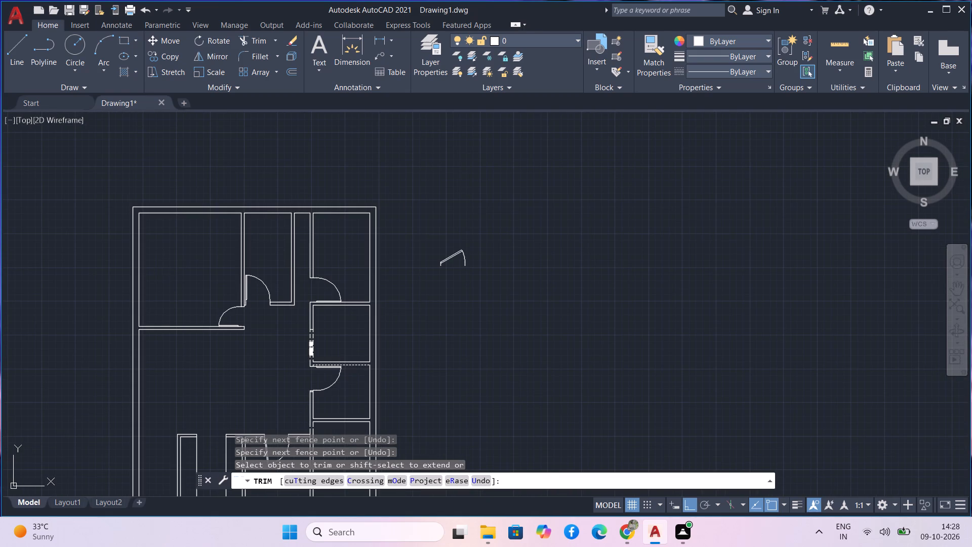
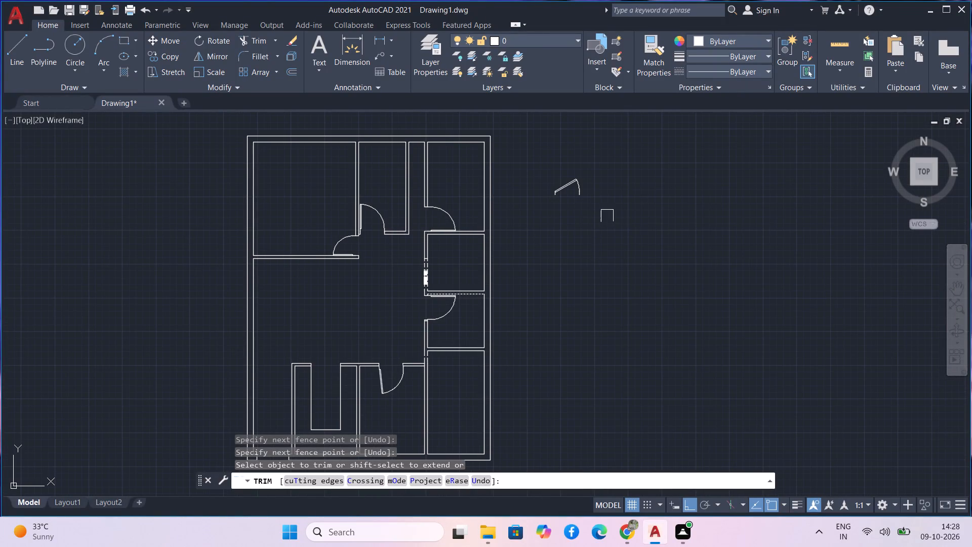
Move the loose door block from east of the plan to the inner corner of the south wall opening's west jamb.
key("Escape")
left_click_drag(599, 231, 570, 187)
left_click(546, 160)
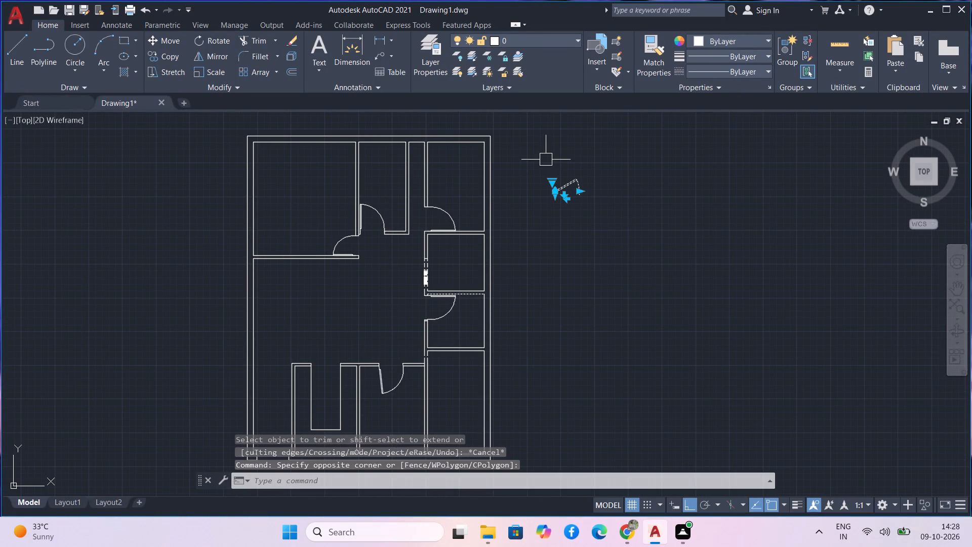
type("m")
key("space")
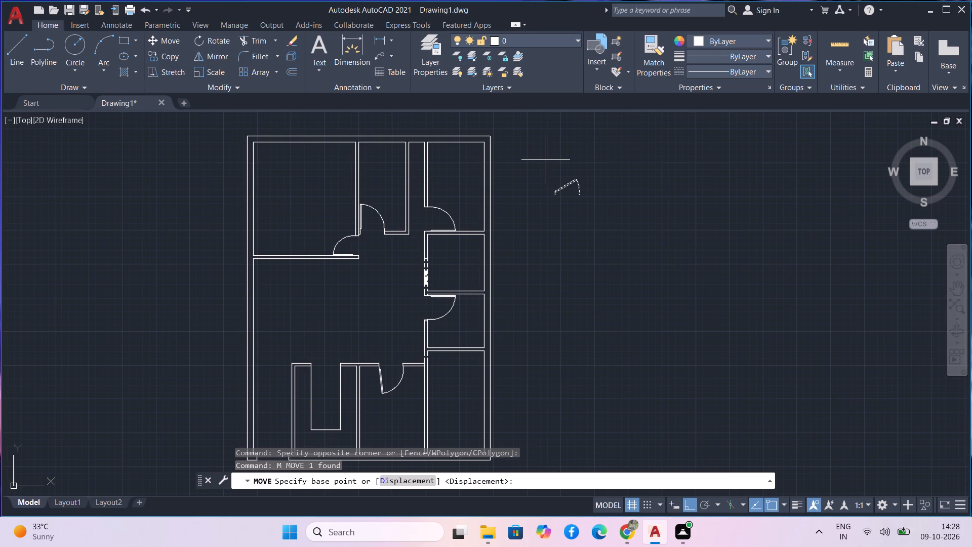
scroll(564, 201, "up", 4)
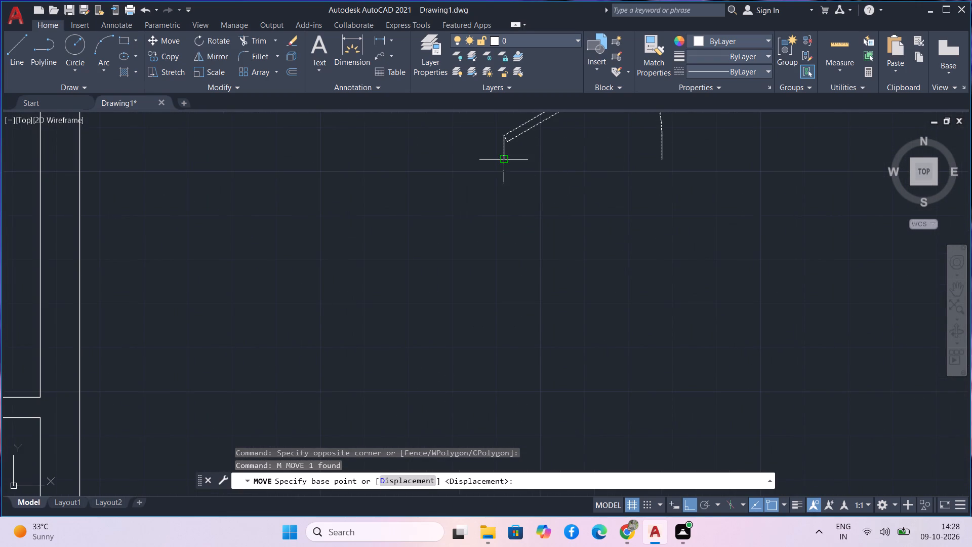
left_click_drag(504, 156, 506, 176)
key("F8")
scroll(493, 284, "down", 4)
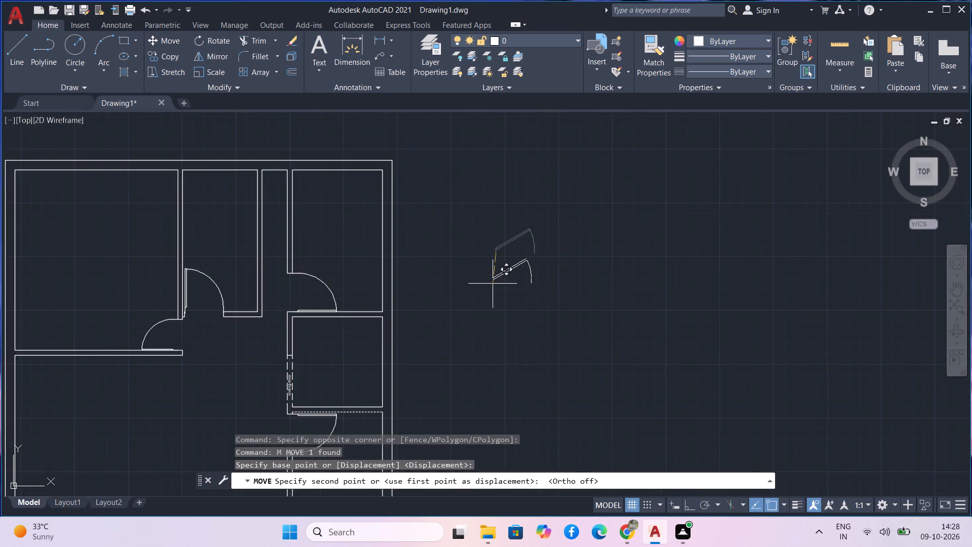
scroll(493, 284, "down", 2)
scroll(491, 338, "down", 1)
middle_click_drag(495, 357, 478, 156)
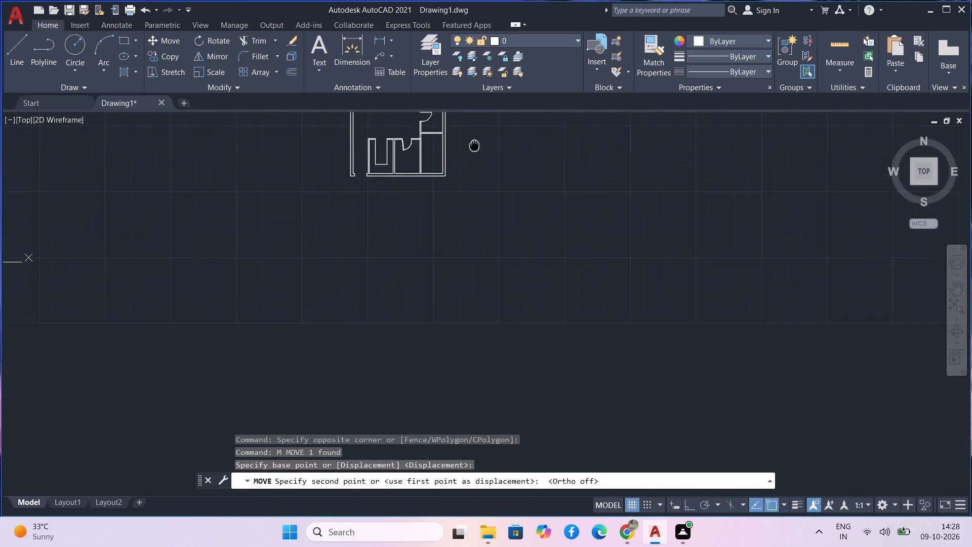
middle_click_drag(478, 156, 570, 253)
scroll(452, 311, "up", 5)
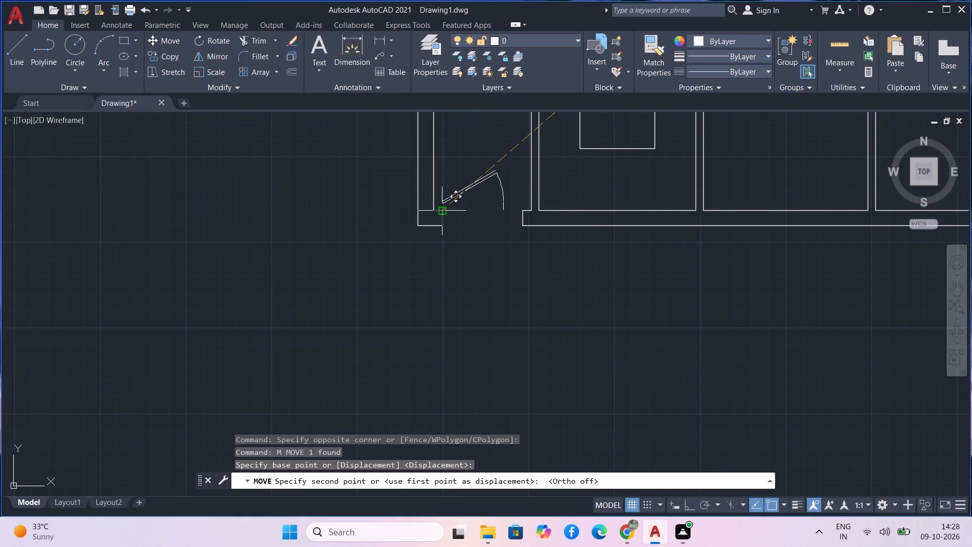
scroll(449, 225, "up", 2)
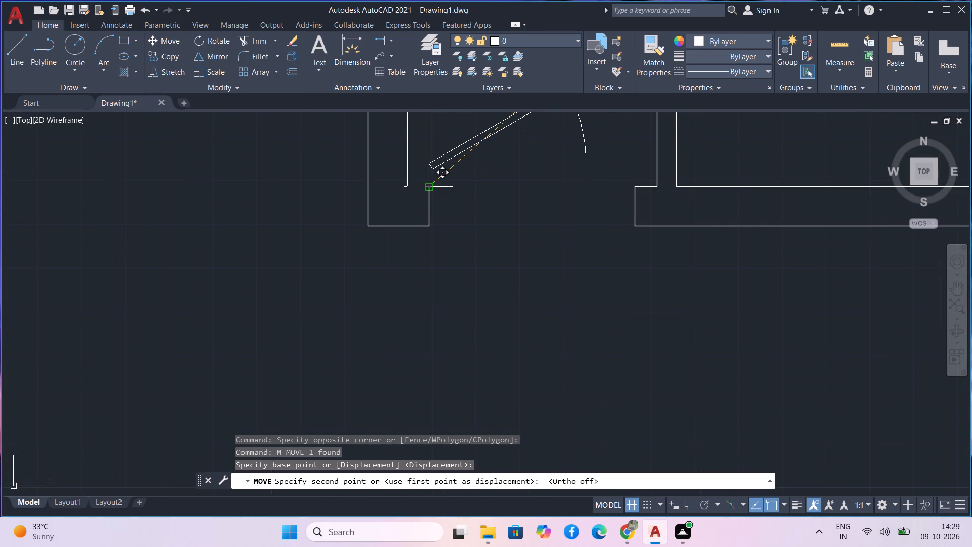
left_click(431, 189)
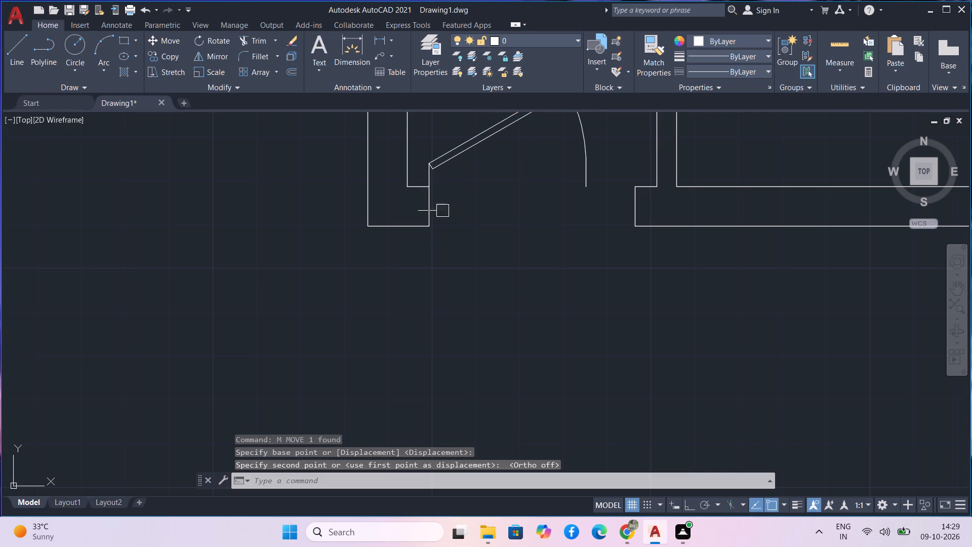
Draw wall lines closing the gap between the opening's east jamb and the door arc's end, about 11 inches wide along both wall faces.
scroll(452, 241, "down", 1)
middle_click_drag(452, 241, 421, 257)
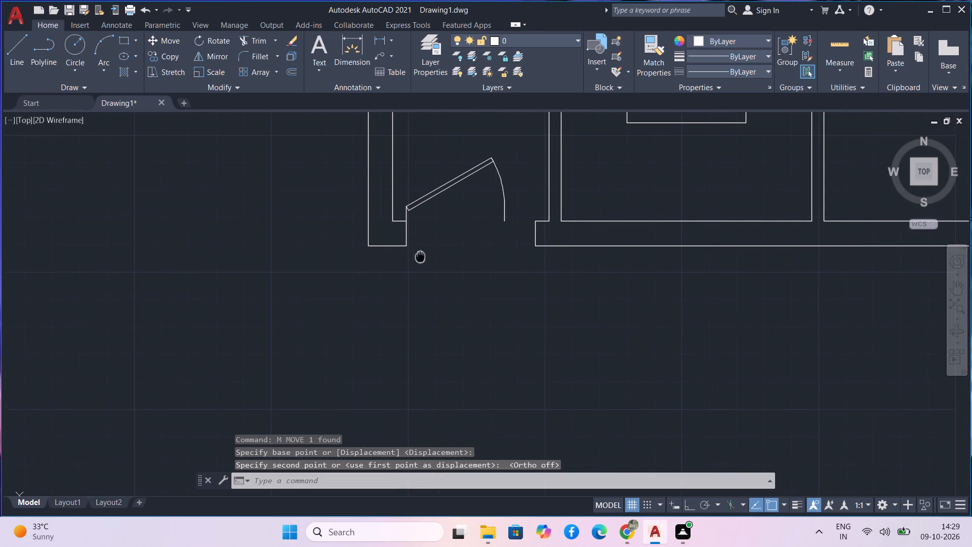
middle_click_drag(421, 257, 422, 257)
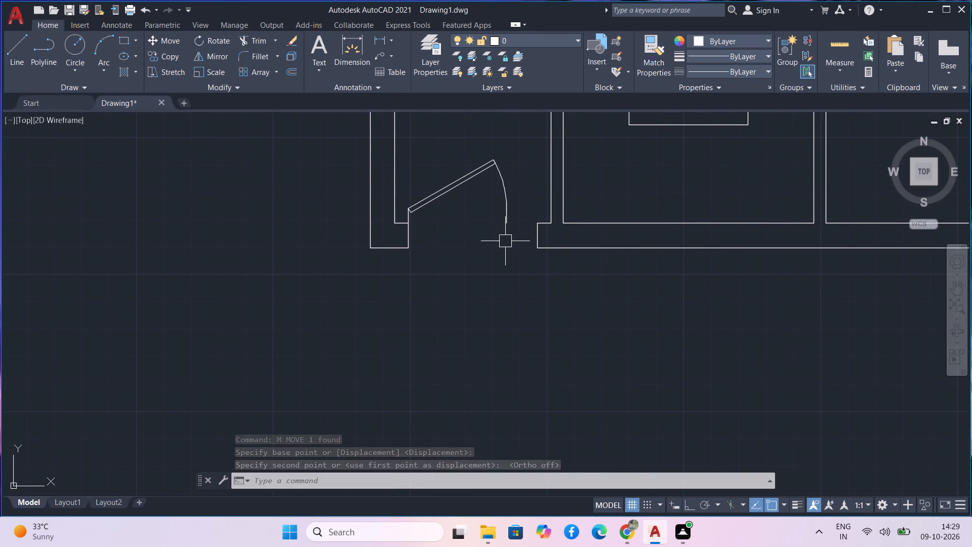
type("l")
key("space")
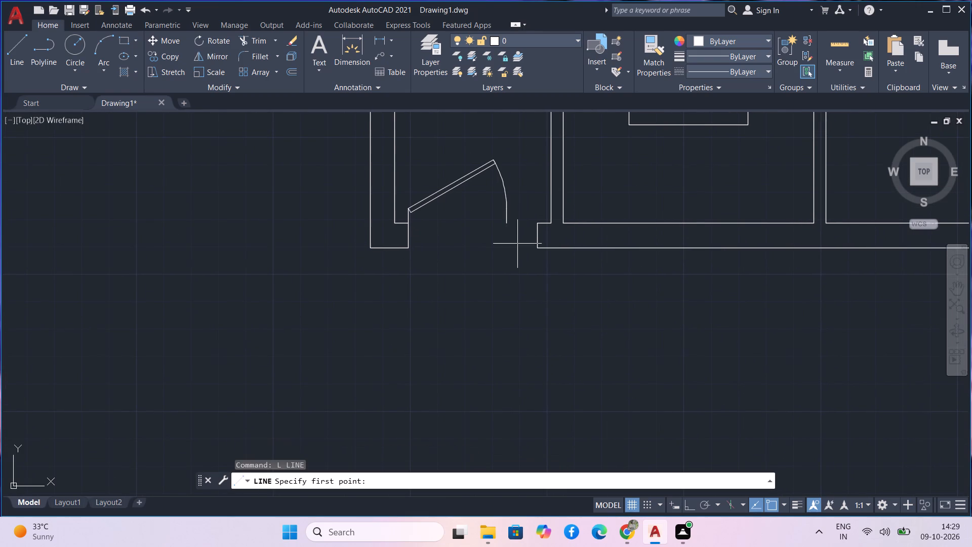
scroll(540, 253, "up", 3)
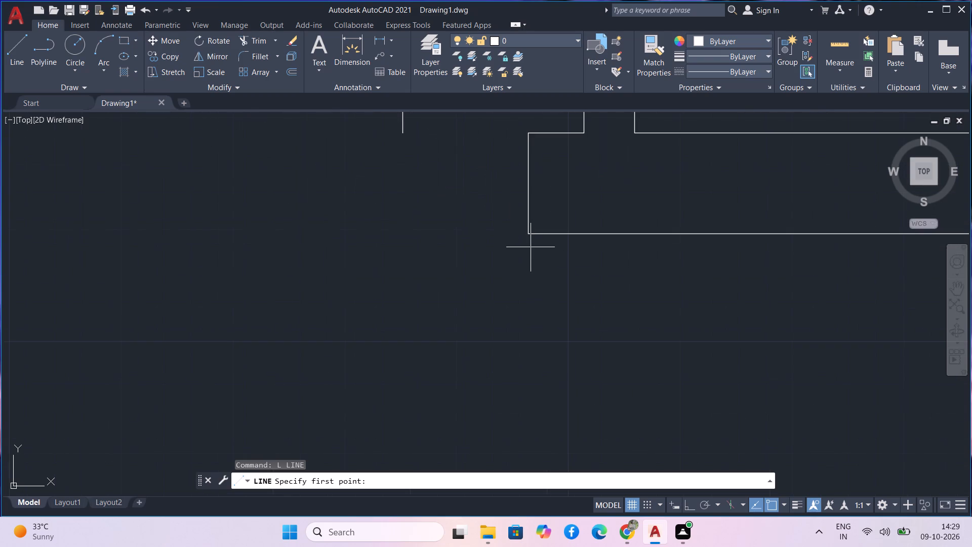
left_click(528, 235)
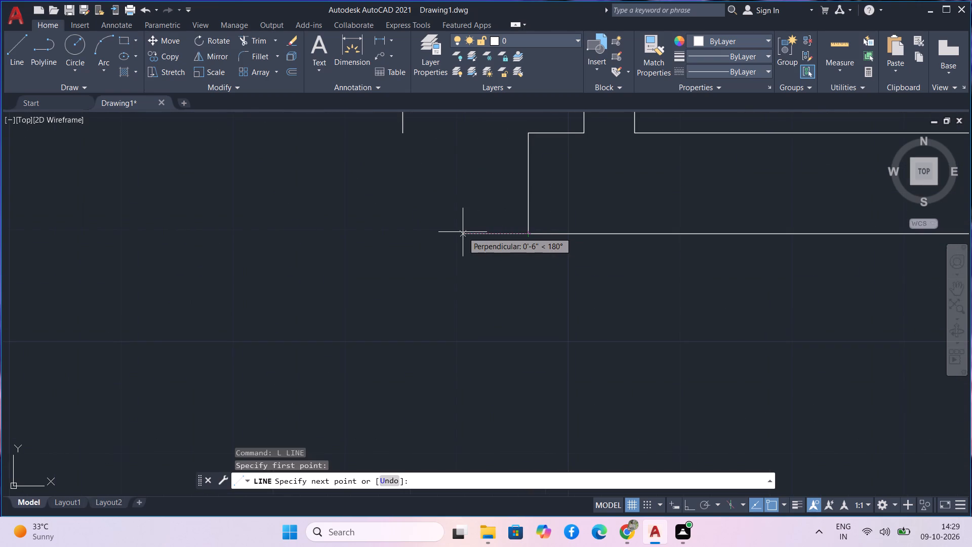
key("F8")
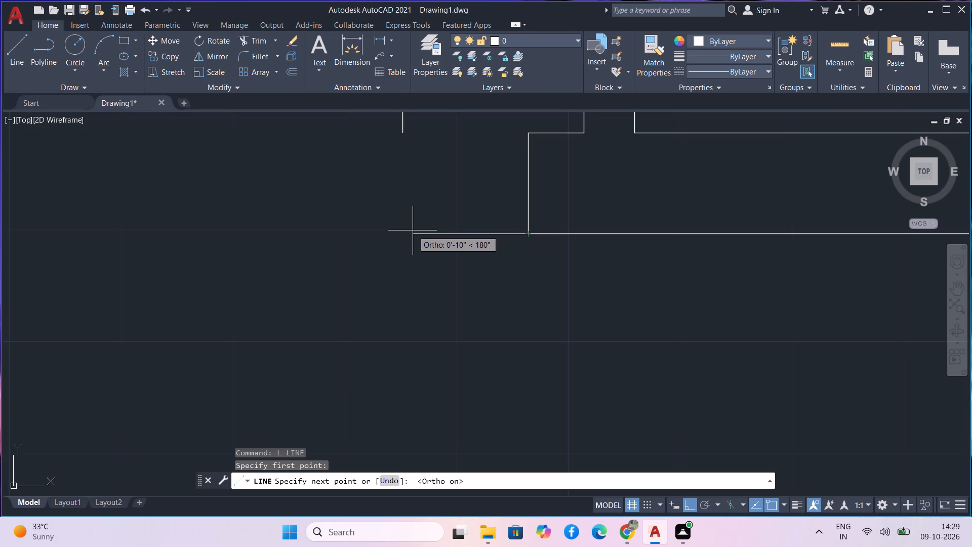
middle_click_drag(413, 230, 408, 314)
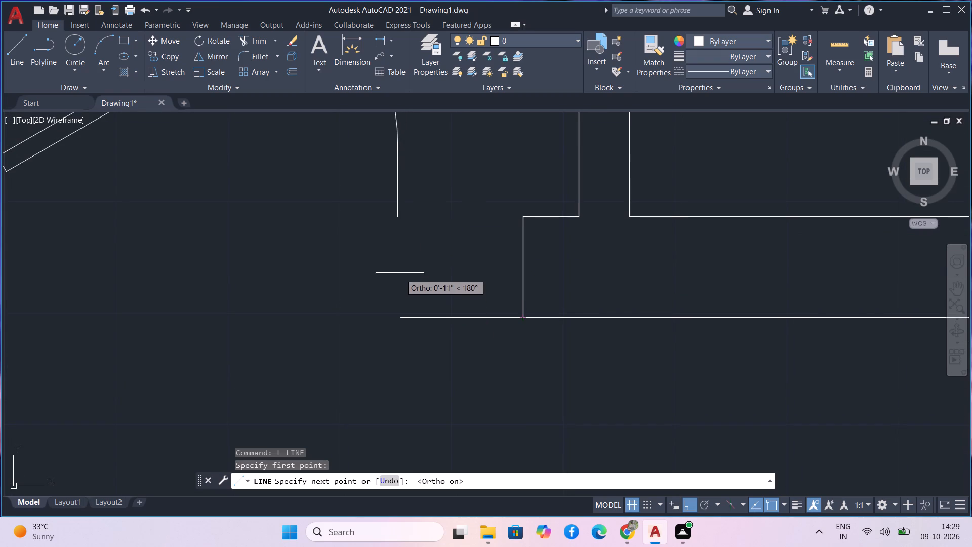
left_click(398, 238)
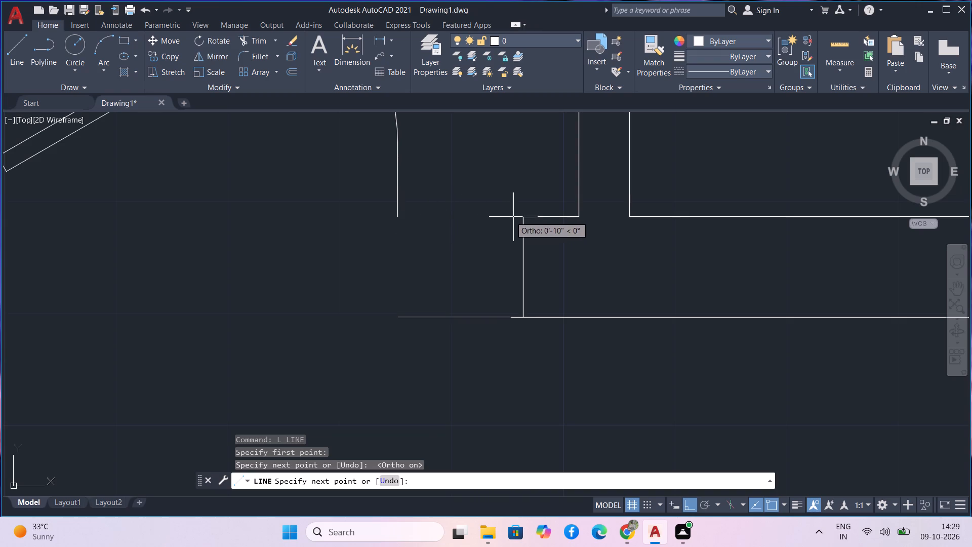
left_click(425, 217)
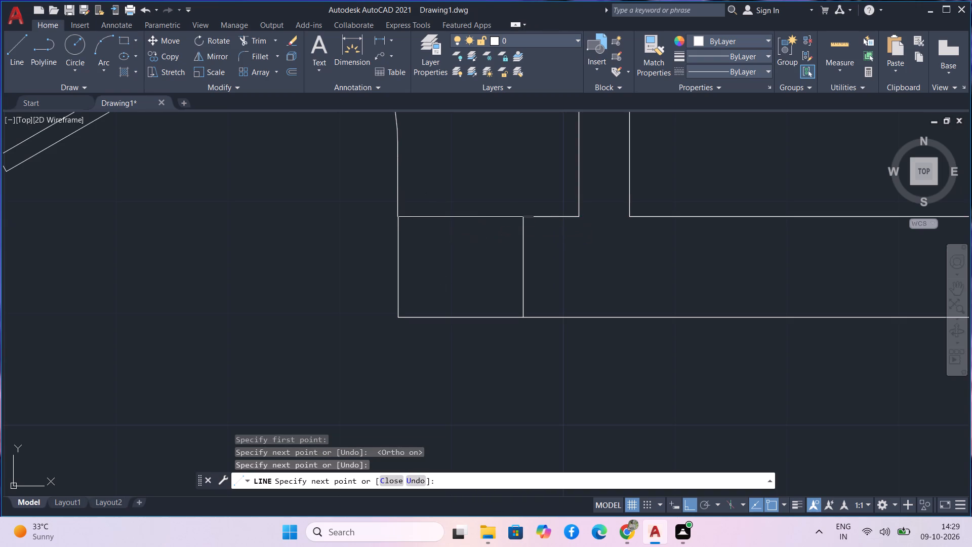
left_click(524, 219)
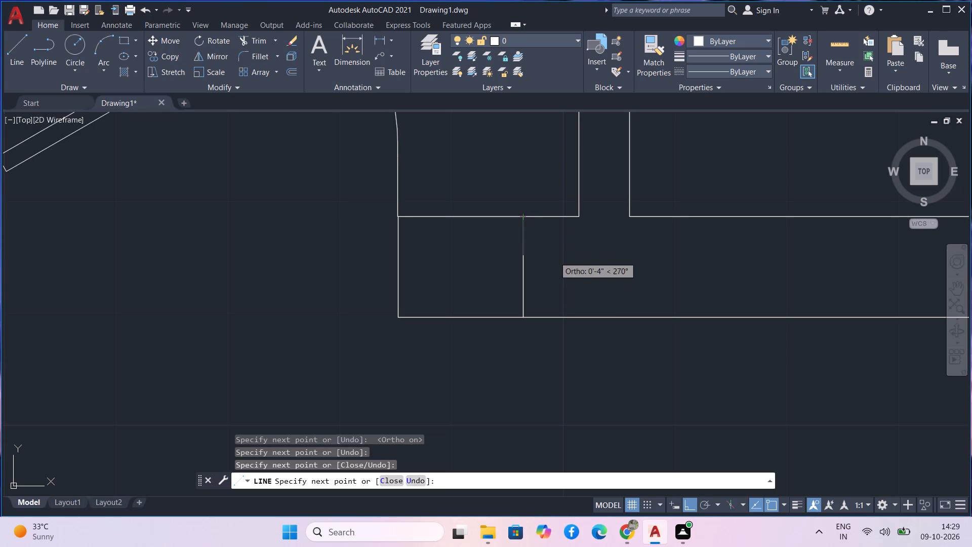
key("Escape")
Trim away the former east jamb line inside the narrowed south wall opening.
type("tr")
key("space")
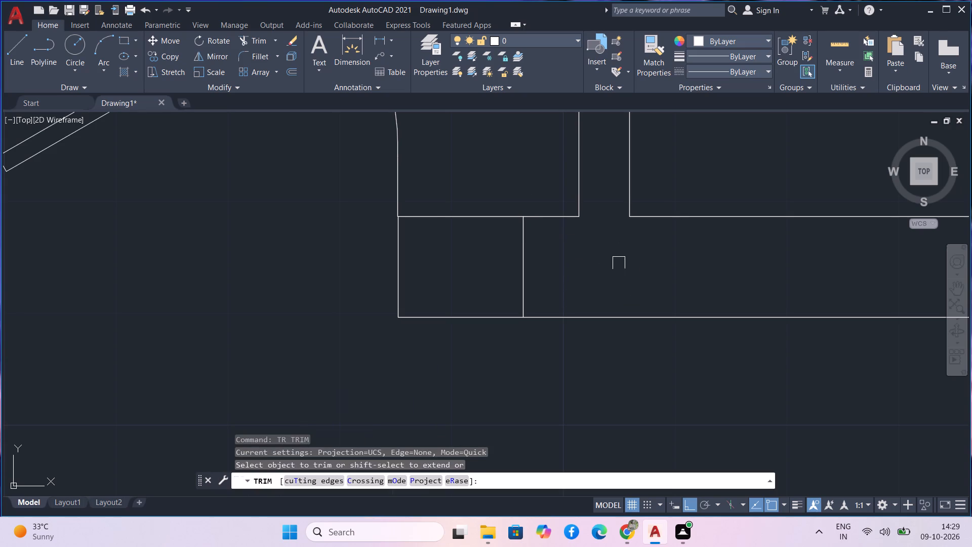
left_click_drag(614, 253, 481, 253)
scroll(480, 251, "down", 4)
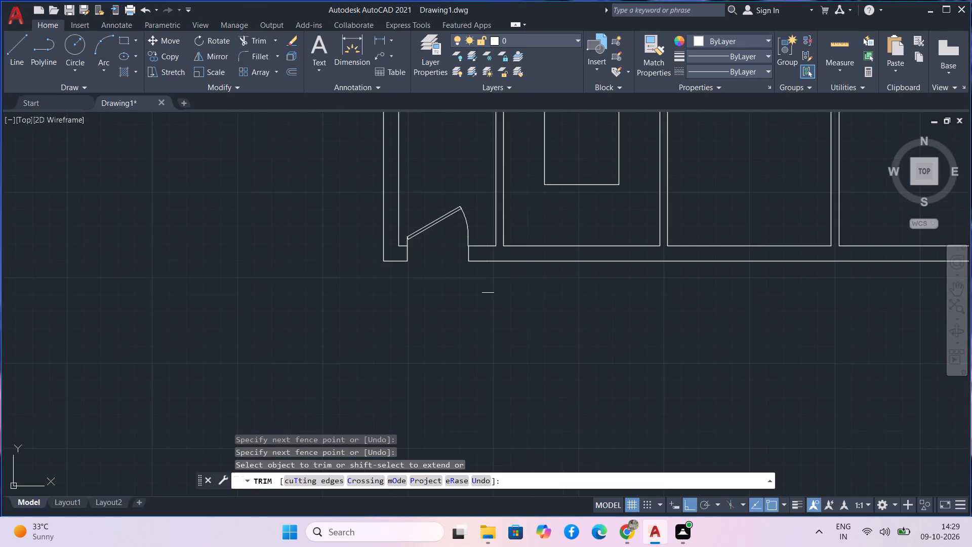
middle_click_drag(482, 303, 494, 329)
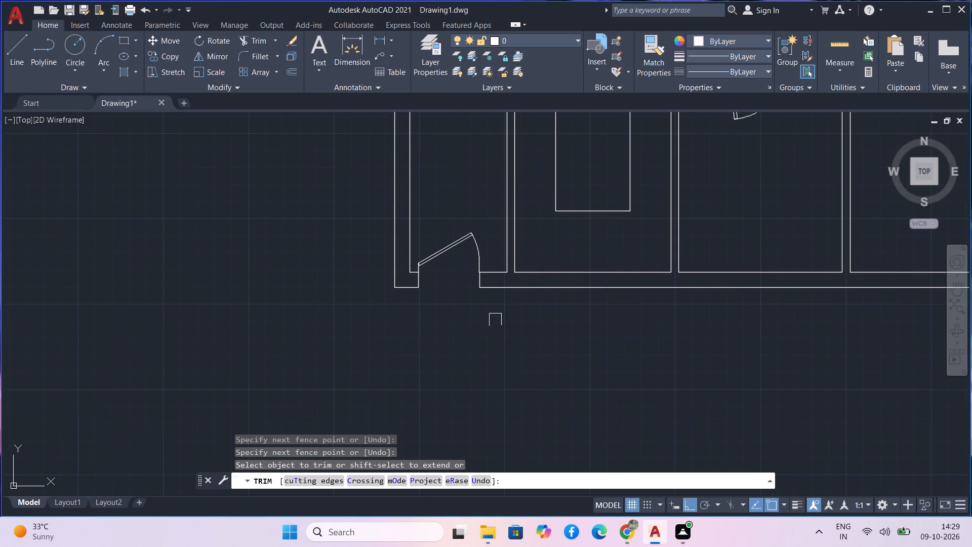
scroll(476, 315, "down", 1)
middle_click_drag(476, 315, 392, 413)
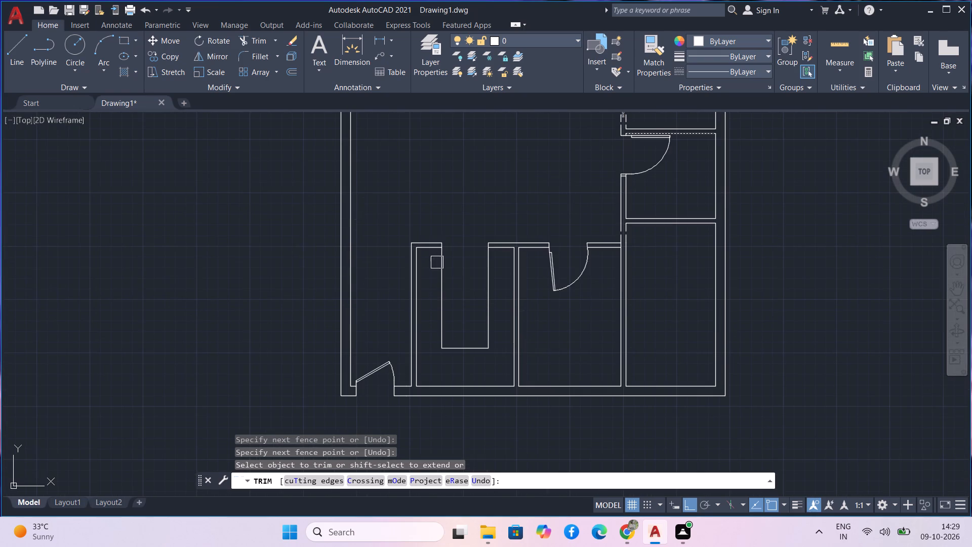
scroll(478, 223, "down", 1)
middle_click_drag(478, 223, 418, 316)
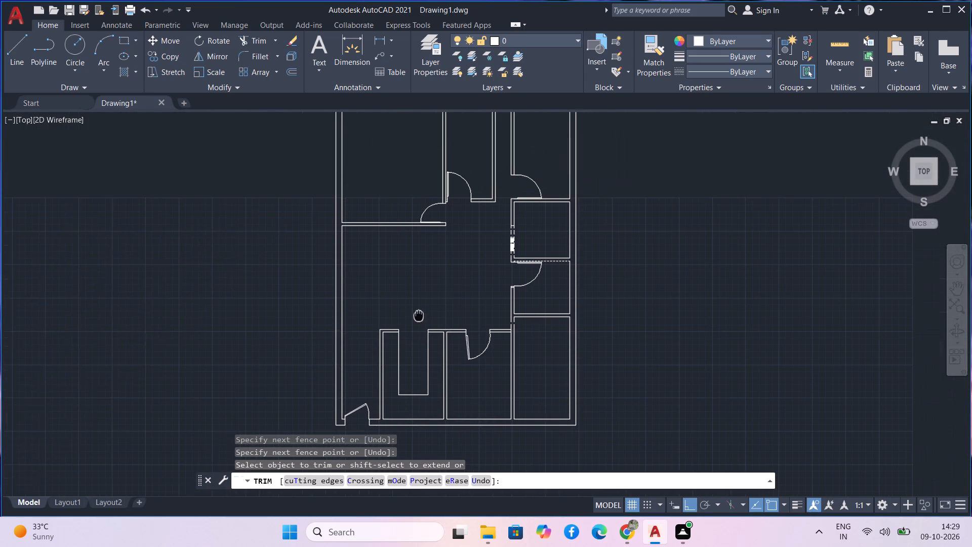
middle_click_drag(418, 316, 417, 316)
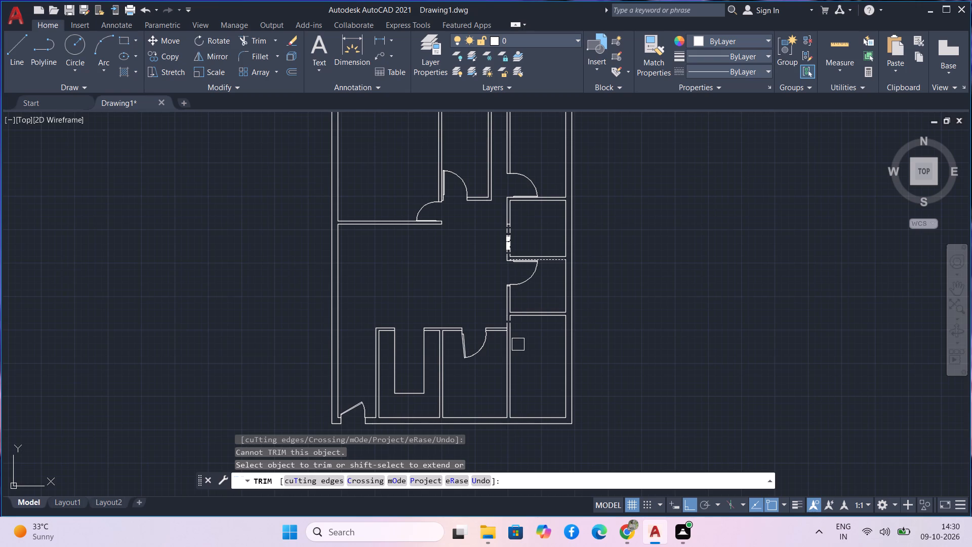
scroll(351, 410, "up", 5)
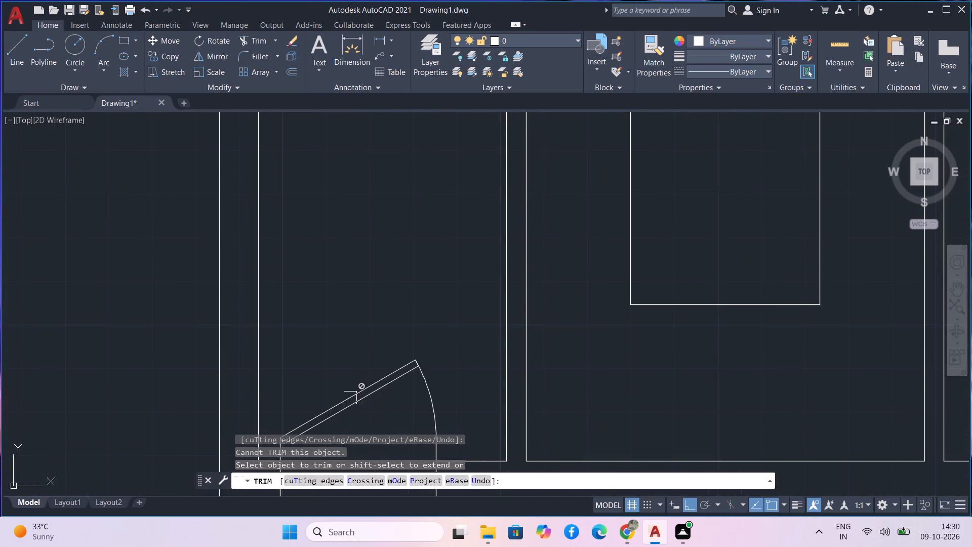
key("Escape")
Set the south entrance door's swing to Open 90º.
left_click(356, 402)
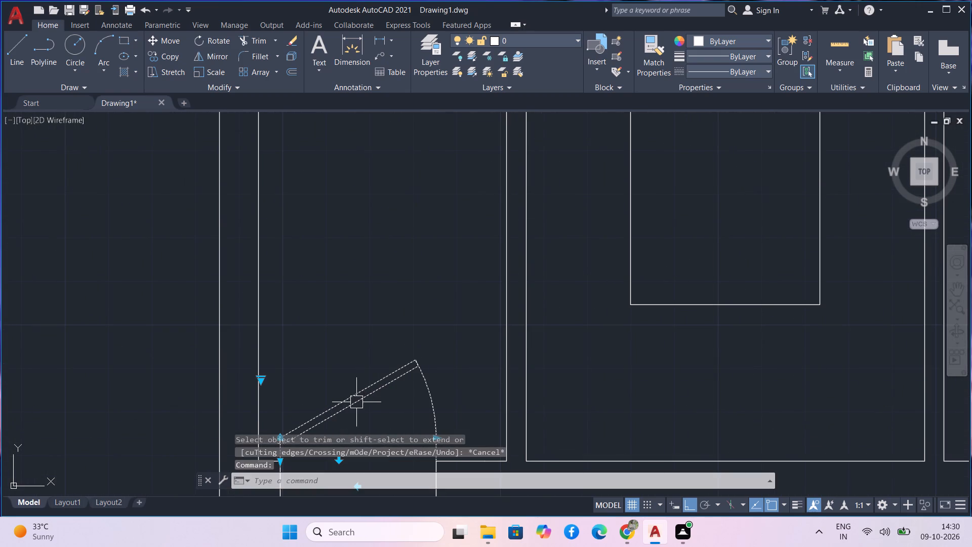
left_click(264, 383)
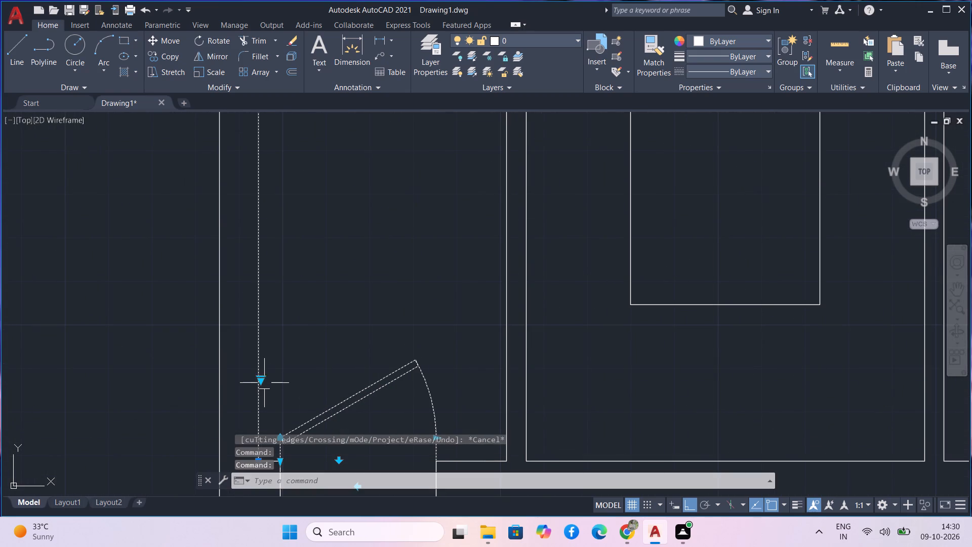
left_click(264, 379)
left_click(264, 378)
left_click(262, 378)
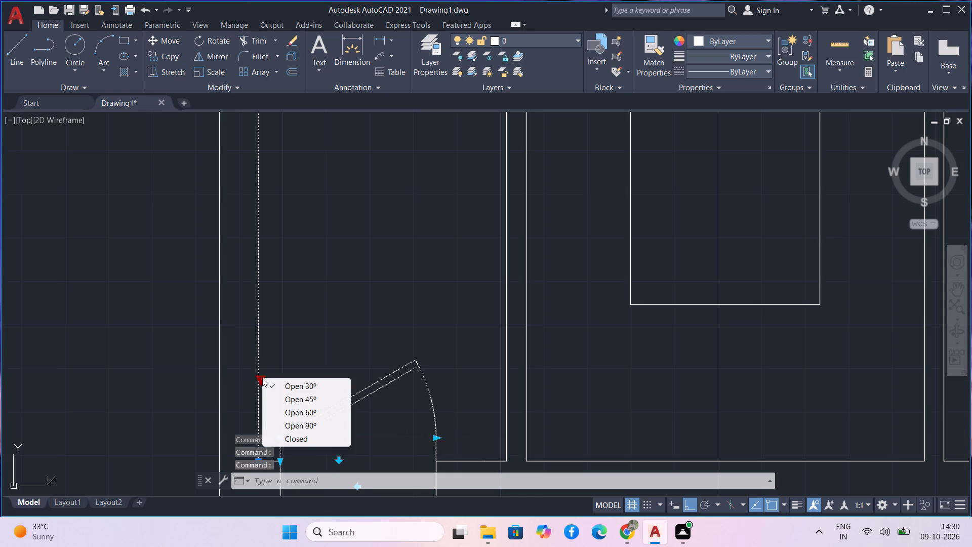
left_click(290, 425)
scroll(311, 391, "down", 3)
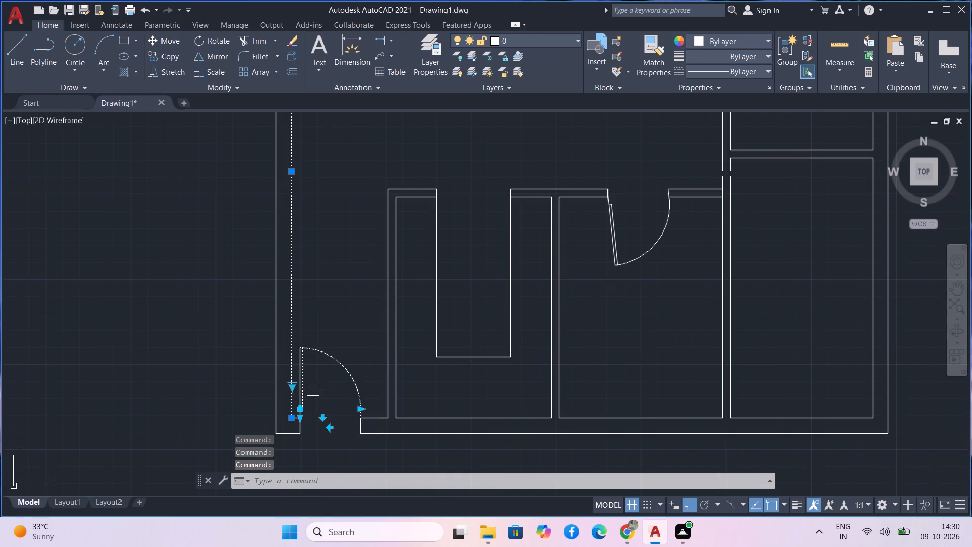
key("Escape")
Insert the two-seat and three-seat Sofa - Roundback blocks from the DesignCenter Home - Space Planner drawing in the empty area east of the plan.
scroll(316, 396, "down", 1)
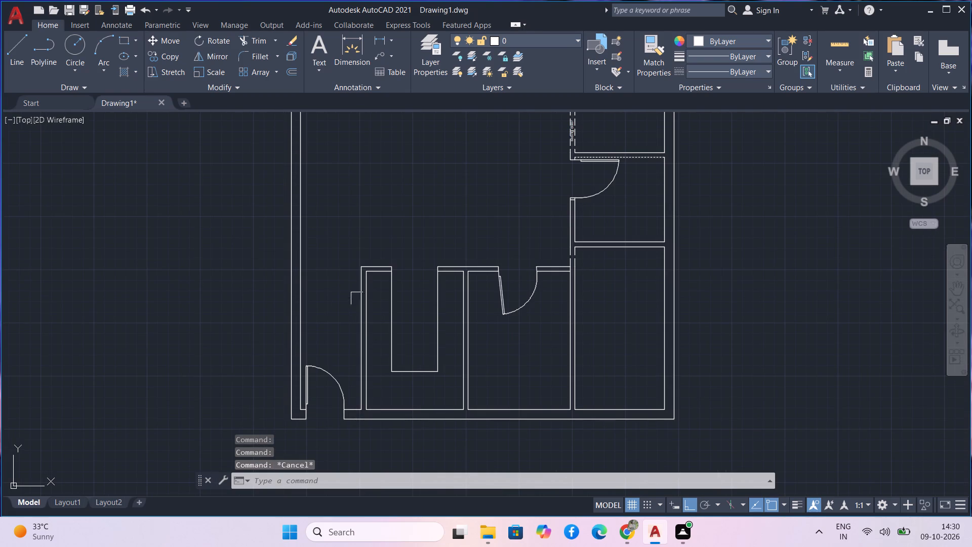
middle_click_drag(357, 298, 346, 419)
scroll(348, 415, "down", 1)
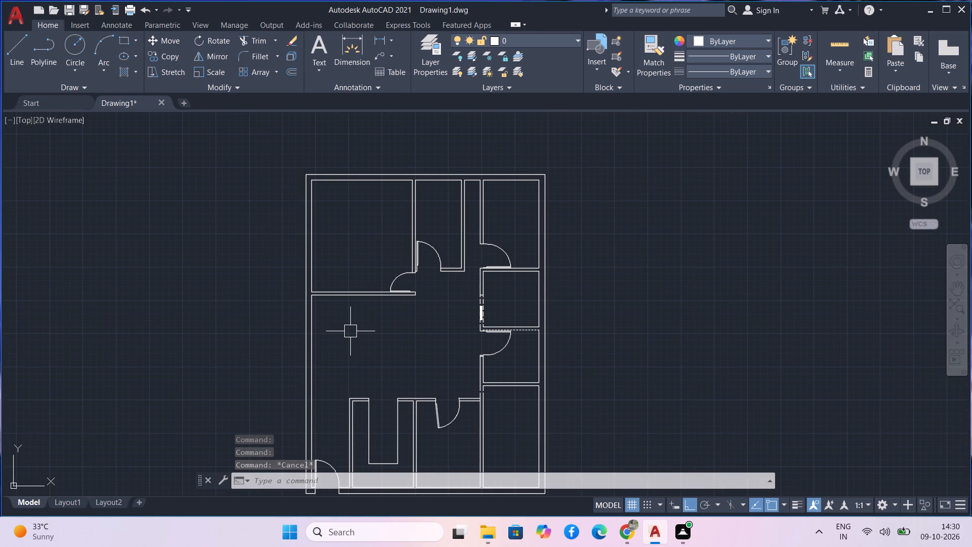
middle_click_drag(350, 331, 314, 314)
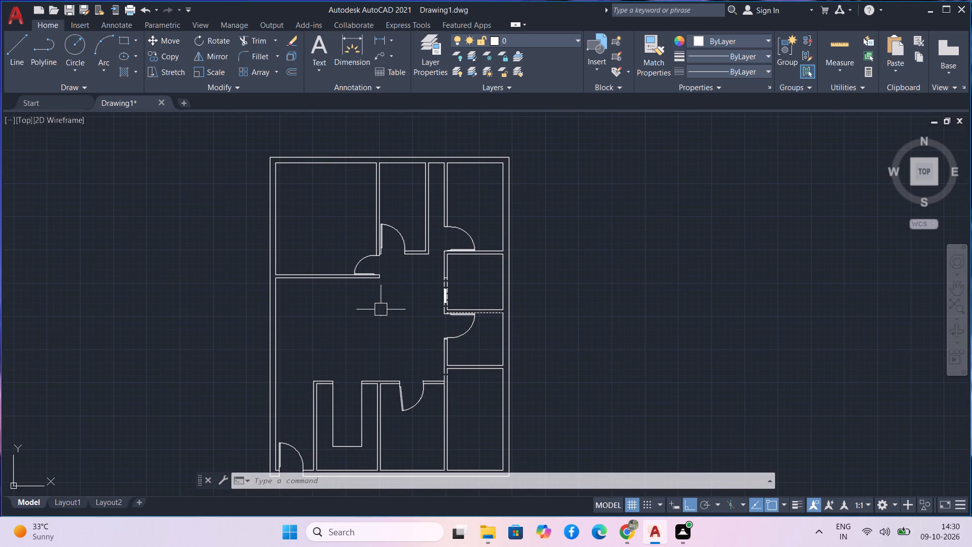
middle_click_drag(381, 309, 367, 233)
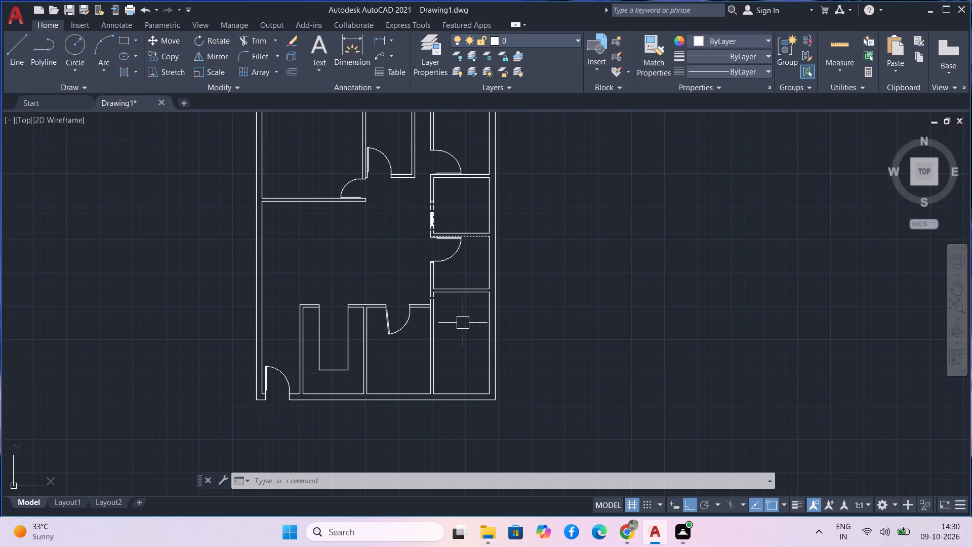
key("ctrl+2")
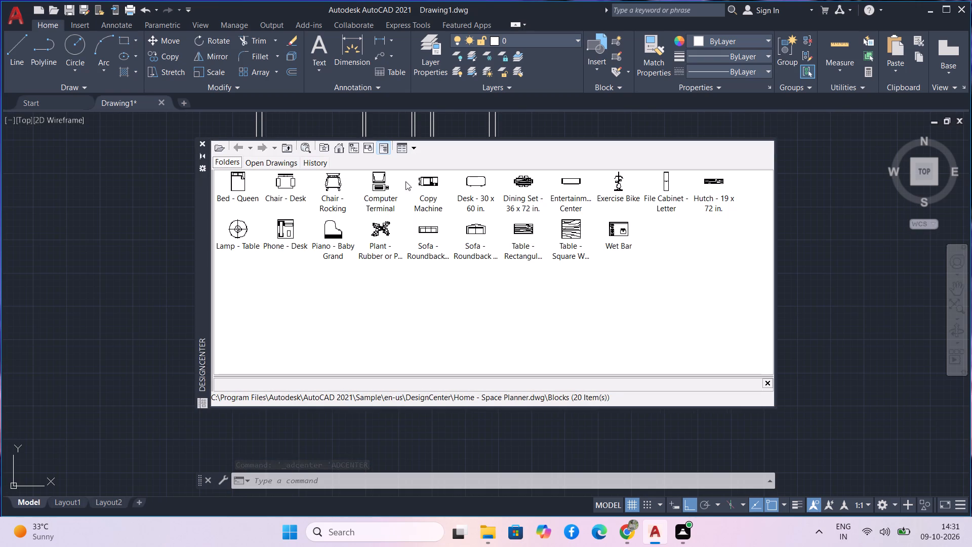
left_click_drag(470, 228, 495, 259)
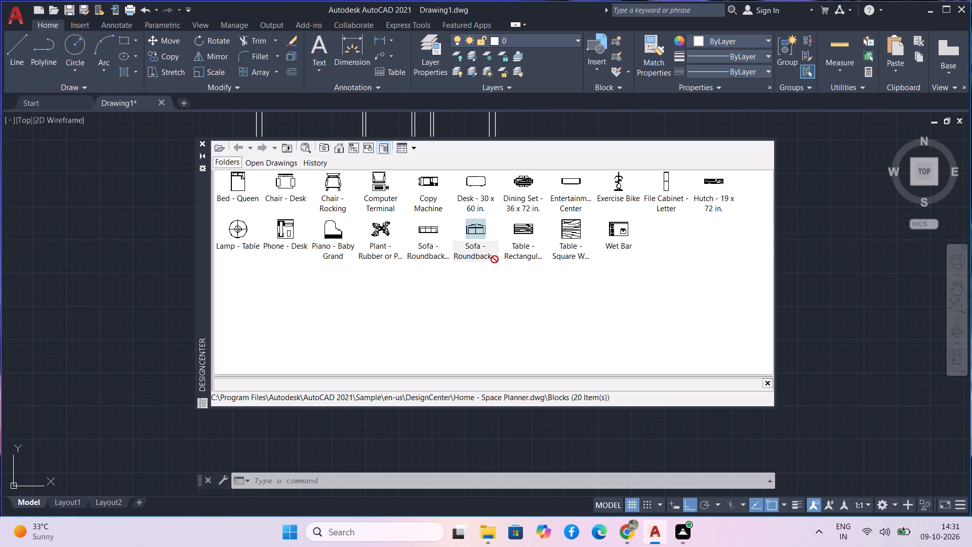
left_click_drag(495, 259, 880, 240)
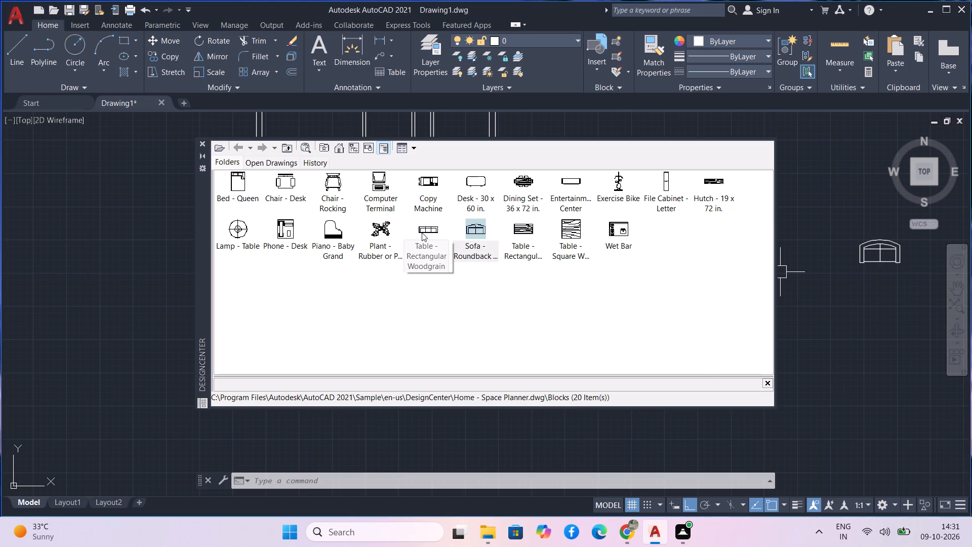
left_click_drag(423, 230, 877, 315)
left_click(877, 315)
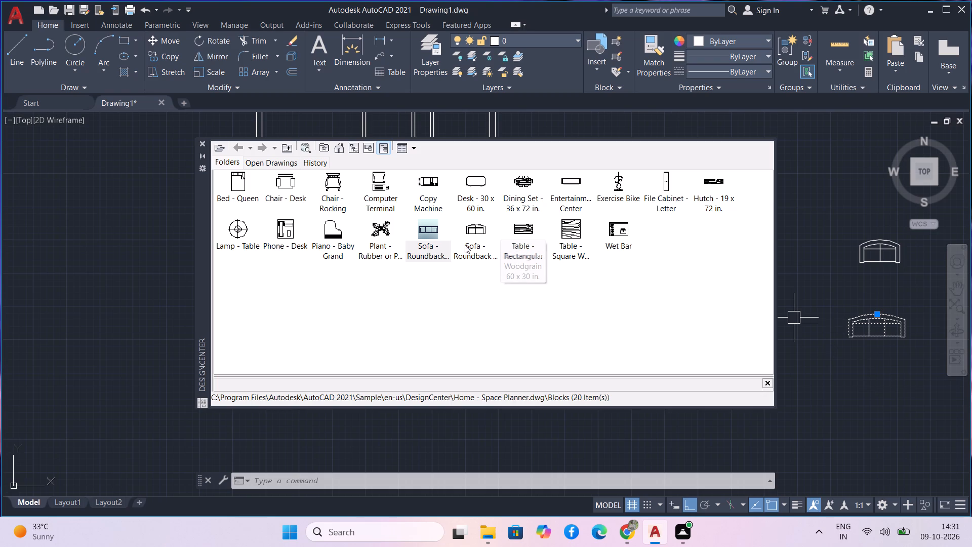
Insert the Table - Rectangular Woodgrain 60 x 30 in. and Entertainment Center blocks in the empty area east of the plan.
left_click_drag(520, 228, 785, 310)
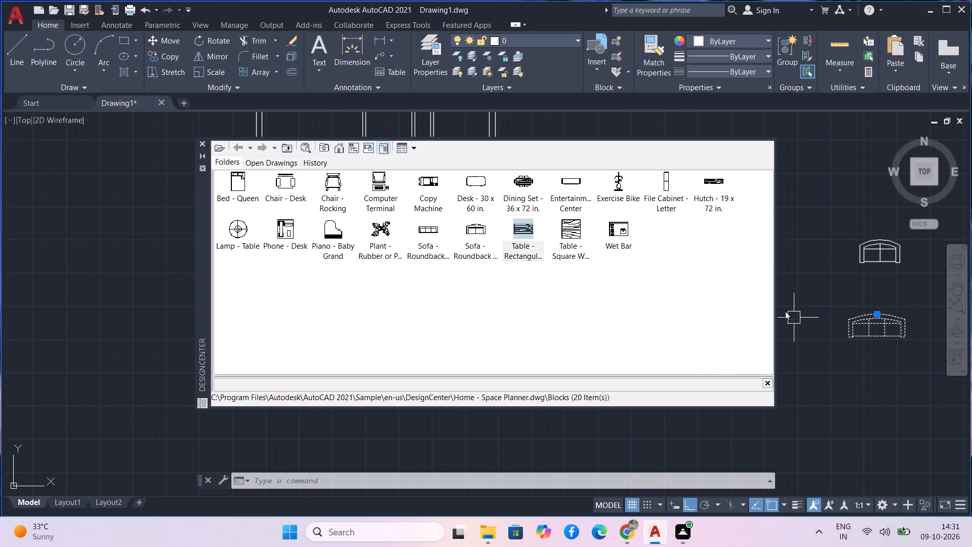
left_click_drag(785, 310, 887, 378)
left_click(887, 378)
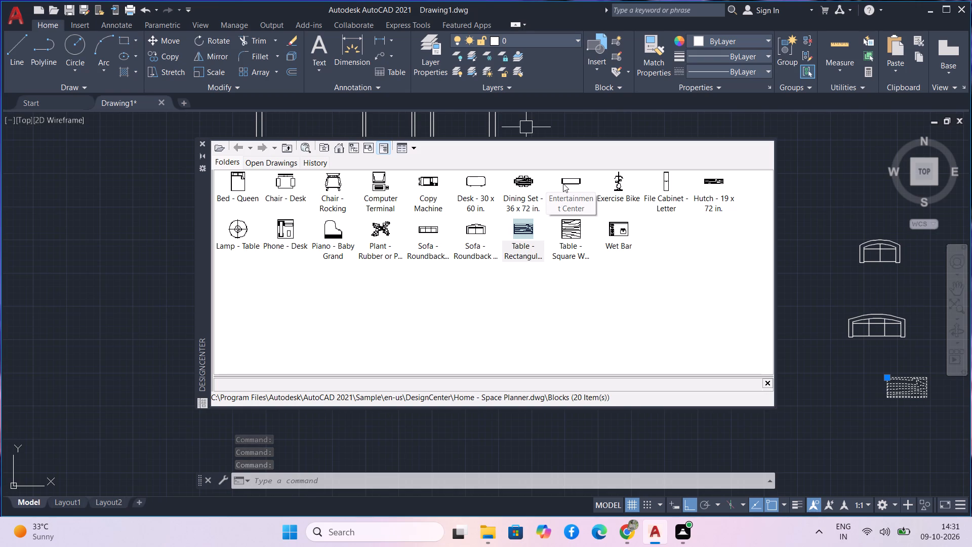
left_click_drag(563, 183, 833, 164)
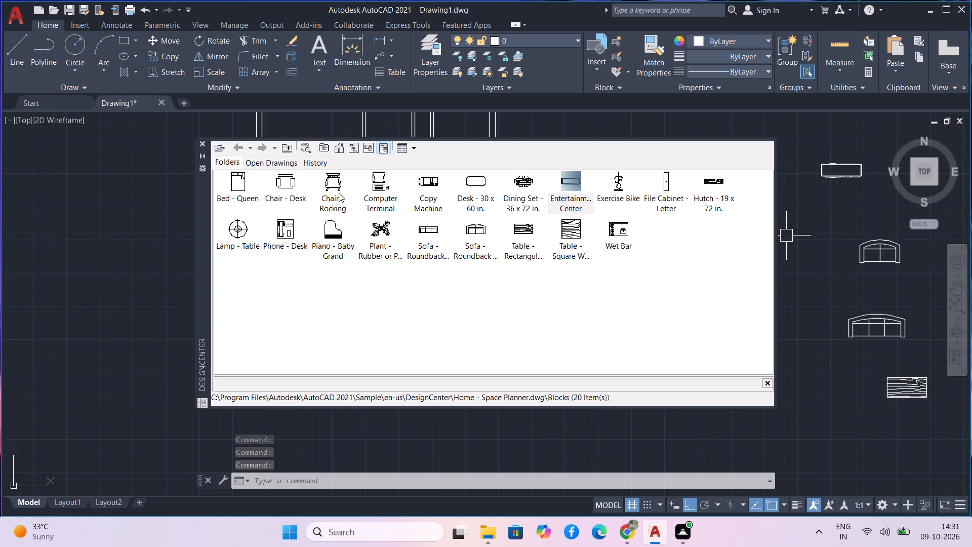
Insert the Bed - Queen block west of the plan and the Lamp - Table block just above it.
left_click_drag(235, 182, 180, 240)
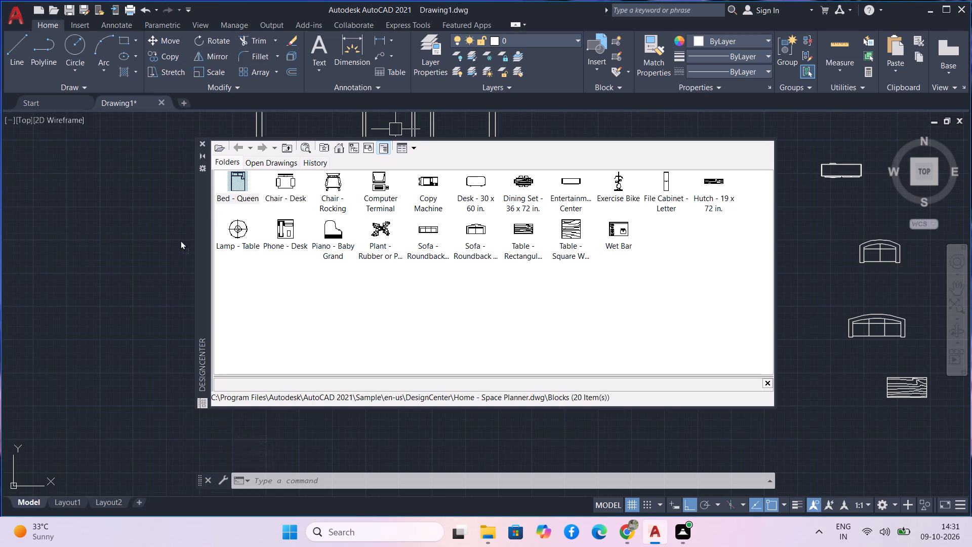
left_click_drag(180, 240, 104, 248)
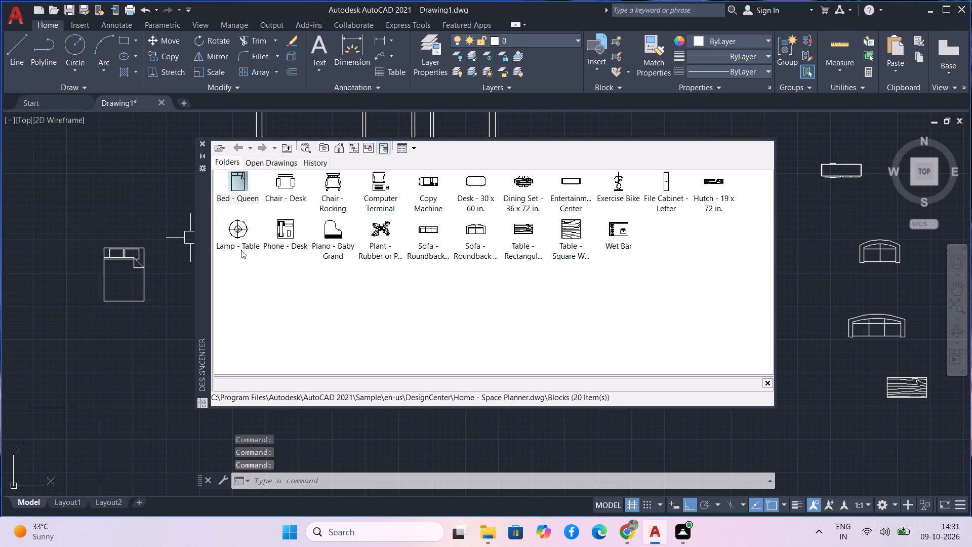
left_click_drag(240, 236, 143, 202)
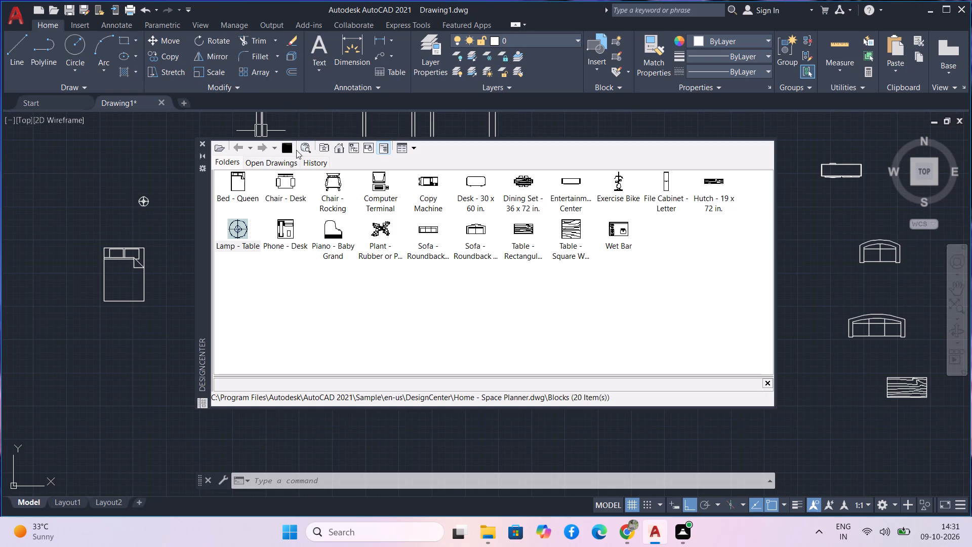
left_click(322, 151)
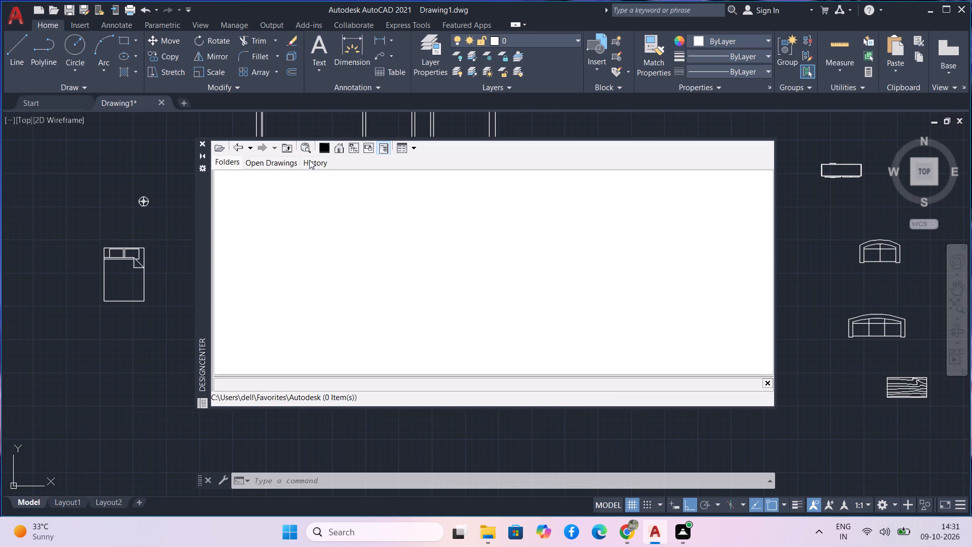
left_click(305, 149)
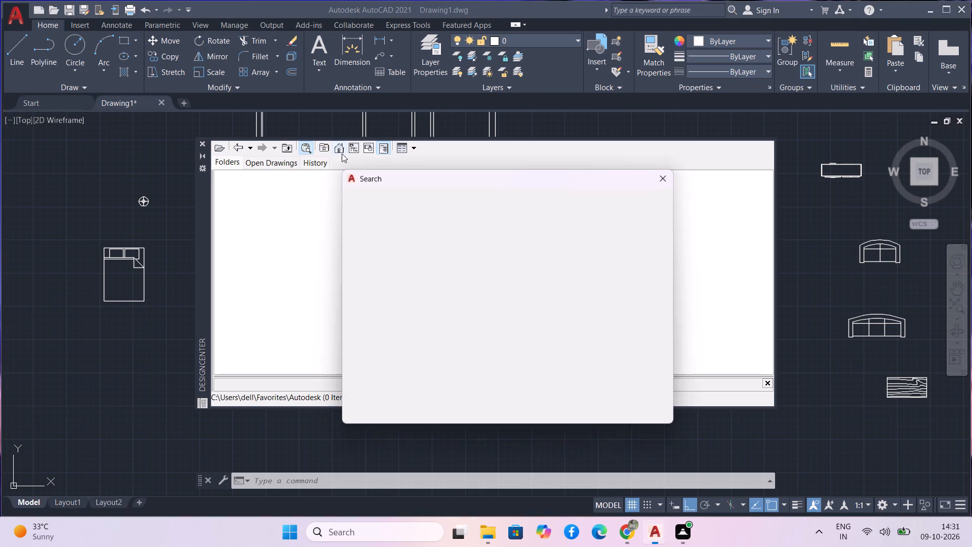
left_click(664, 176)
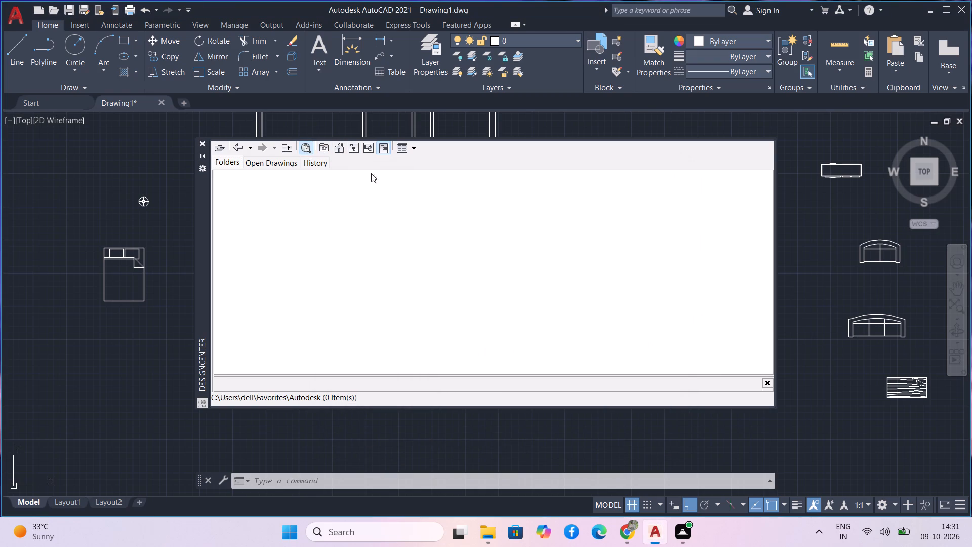
Open the Blocks of House Designer.dwg from the en-us DesignCenter folder of the AutoCAD 2021 samples.
left_click(335, 149)
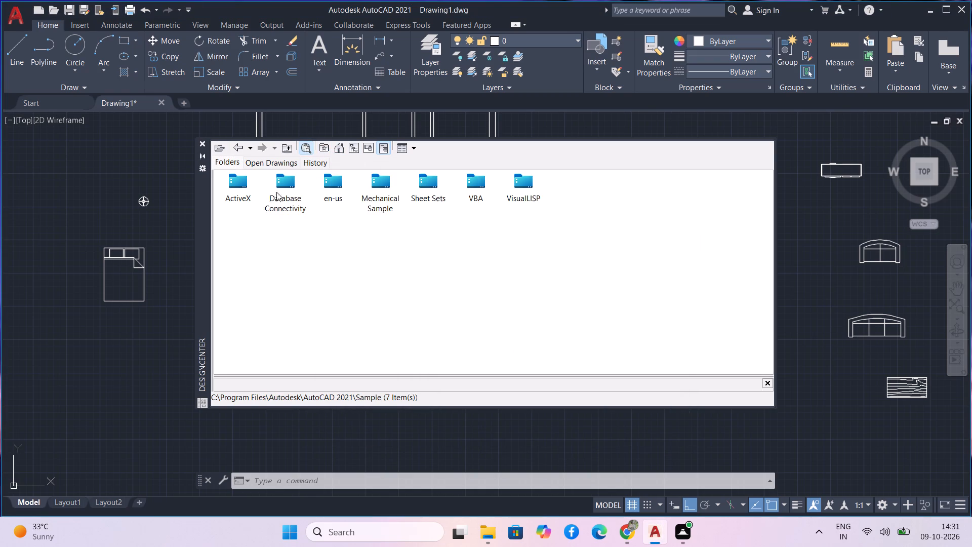
double_click(334, 185)
double_click(248, 182)
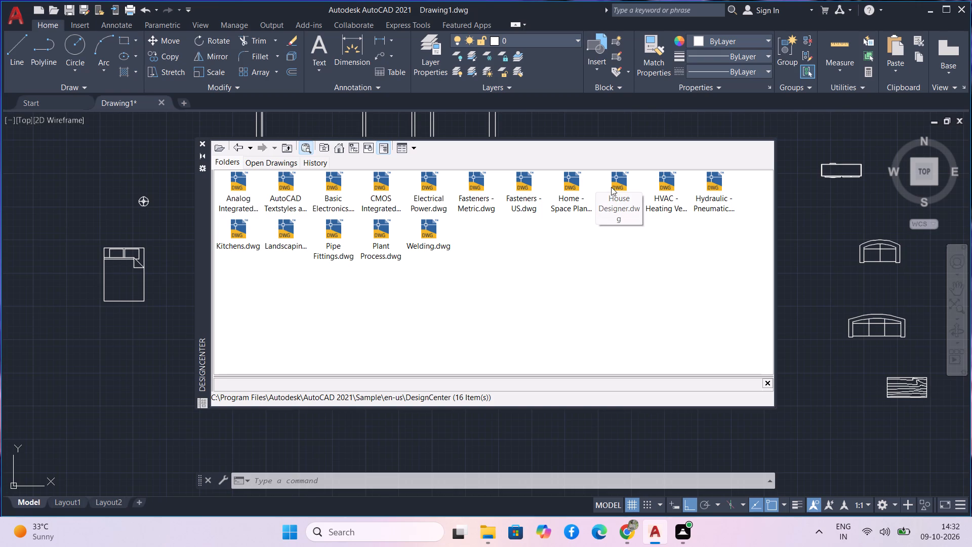
double_click(624, 184)
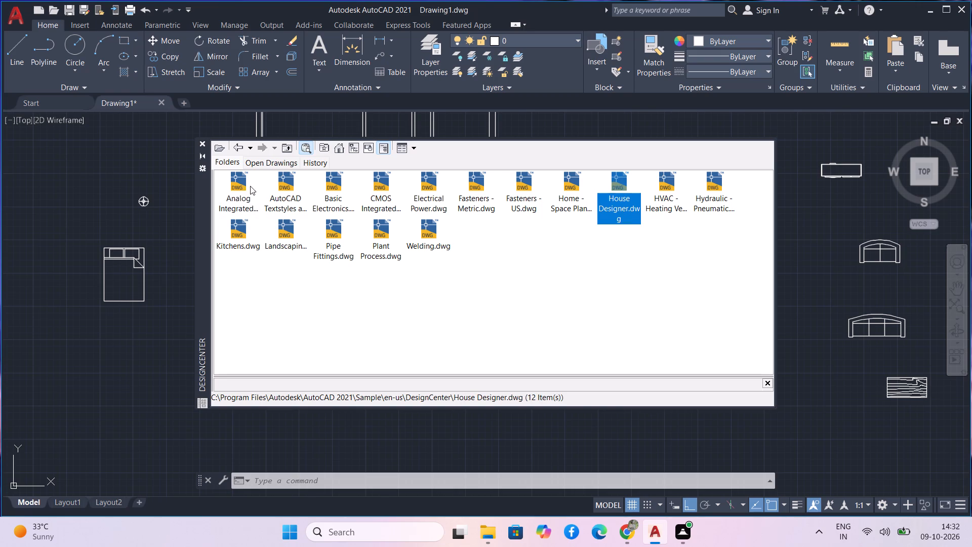
double_click(242, 181)
double_click(230, 182)
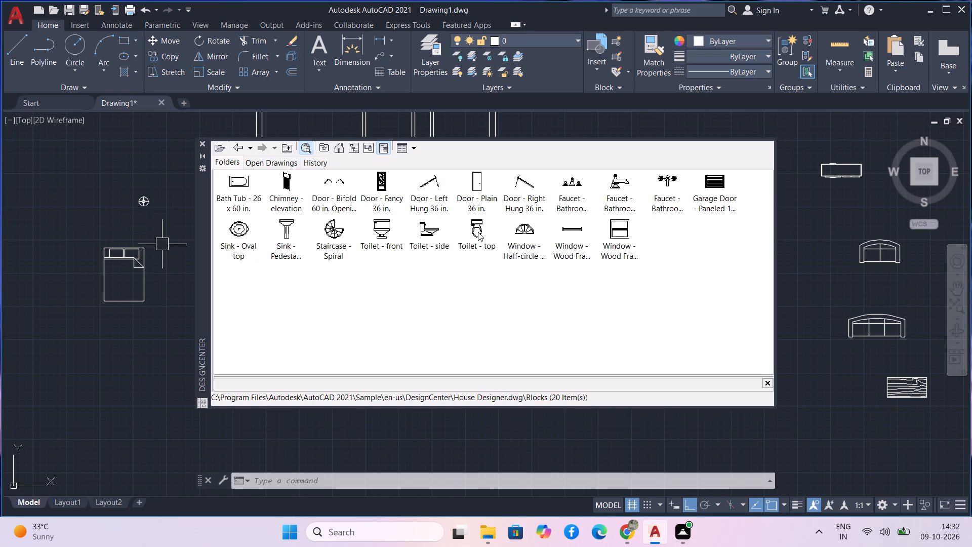
Insert the Toilet - top and Sink - Oval top blocks near the sofas and table east of the plan.
left_click_drag(478, 232, 805, 351)
left_click(805, 353)
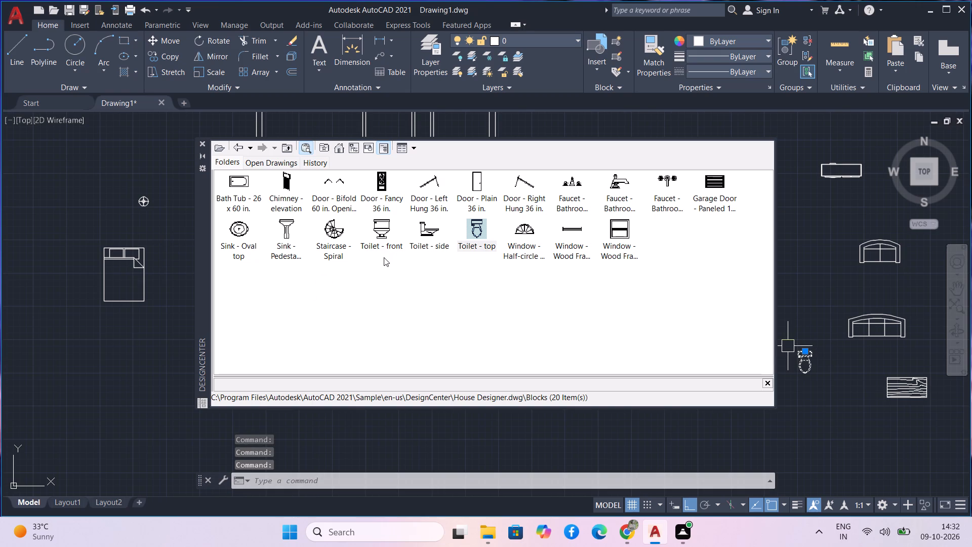
left_click_drag(237, 230, 800, 415)
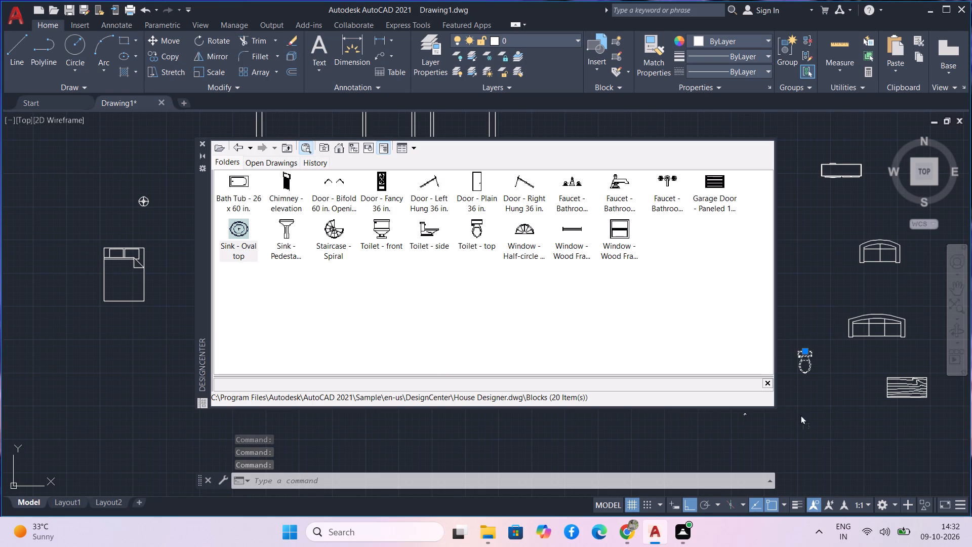
left_click_drag(800, 415, 827, 398)
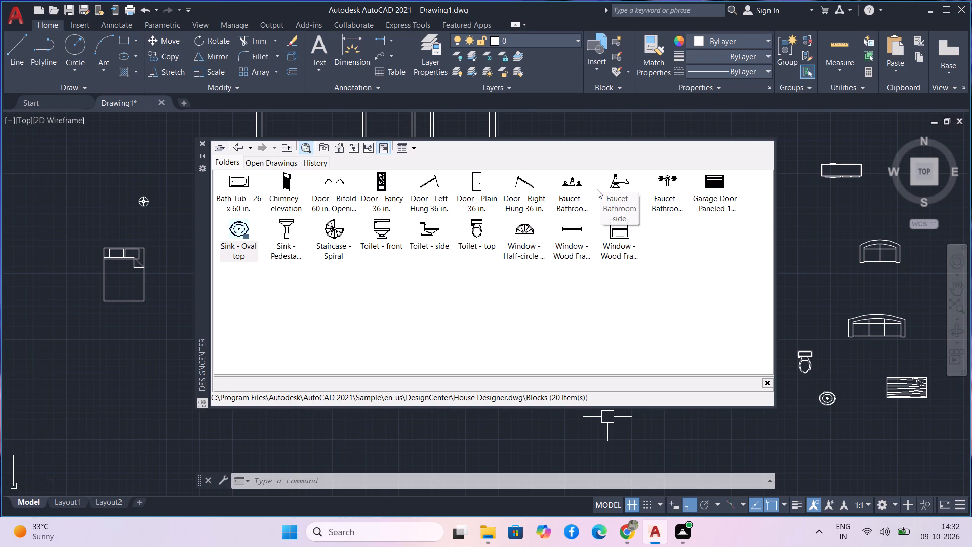
Insert the Faucet - Bathroom top block west of the two-seat sofa, and close DesignCenter.
scroll(564, 189, "up", 1)
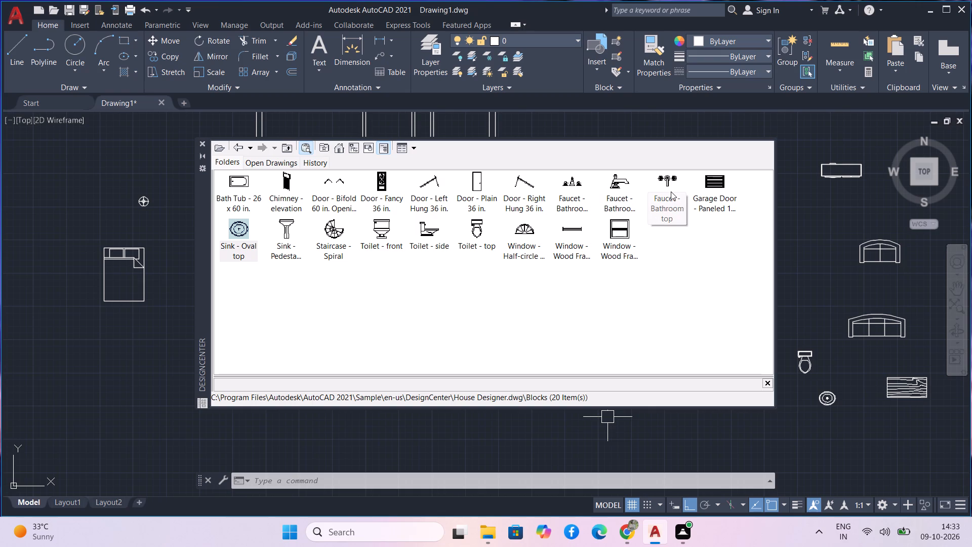
left_click_drag(670, 192, 807, 261)
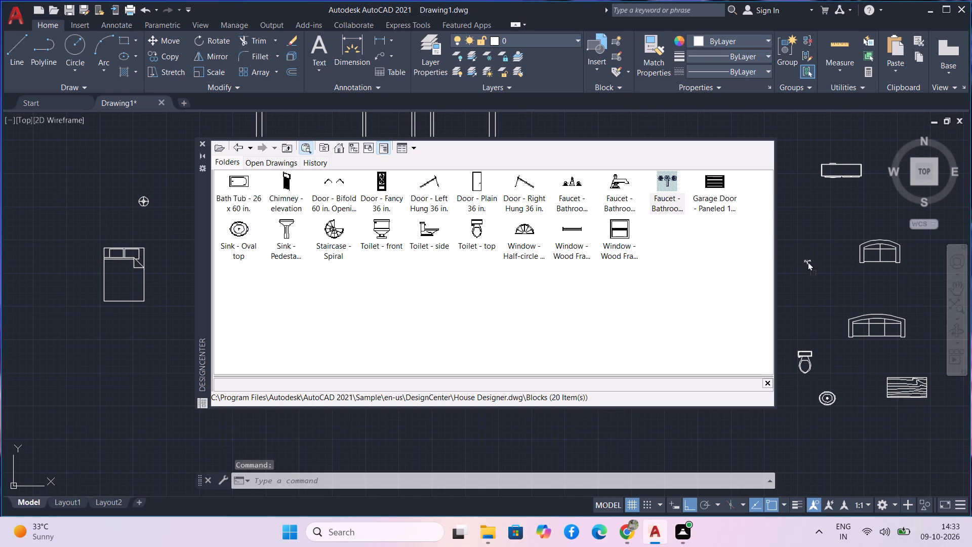
left_click_drag(807, 261, 807, 262)
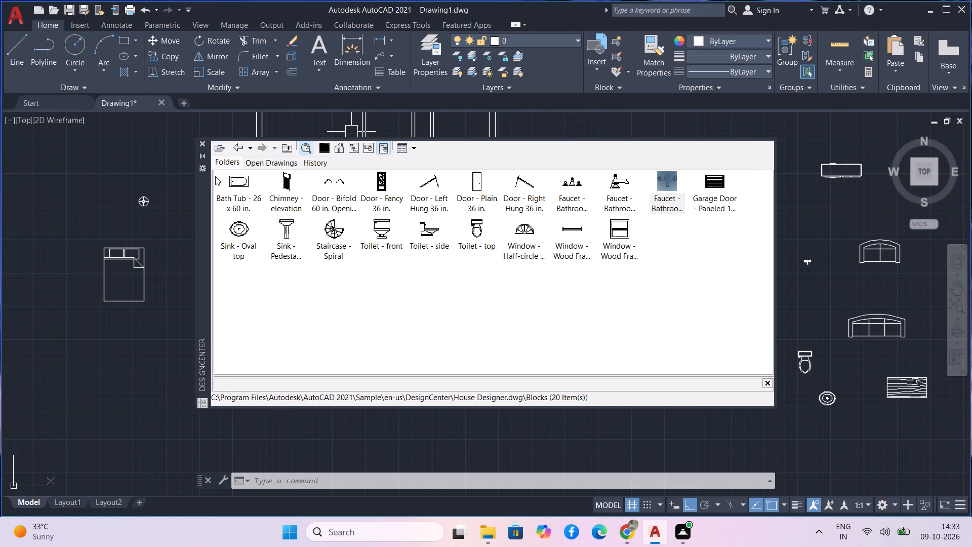
left_click(205, 145)
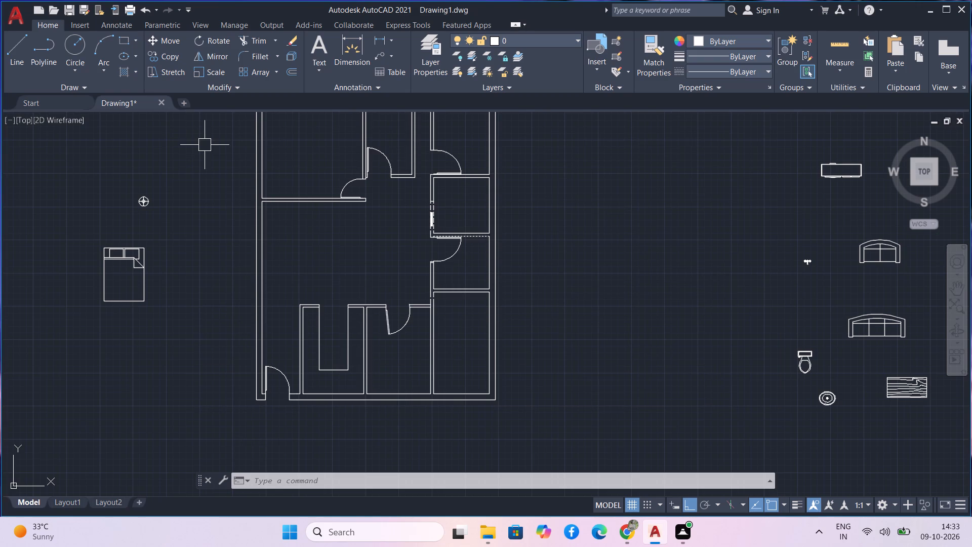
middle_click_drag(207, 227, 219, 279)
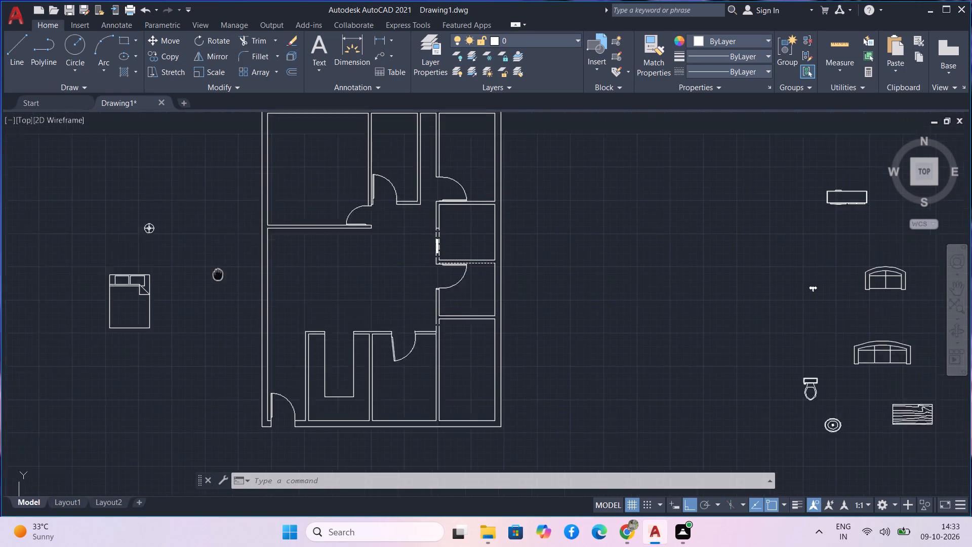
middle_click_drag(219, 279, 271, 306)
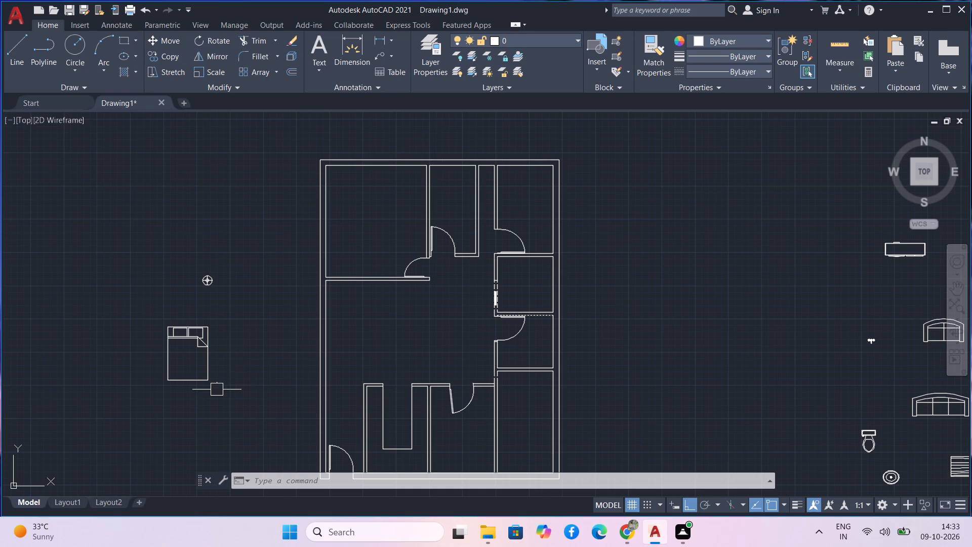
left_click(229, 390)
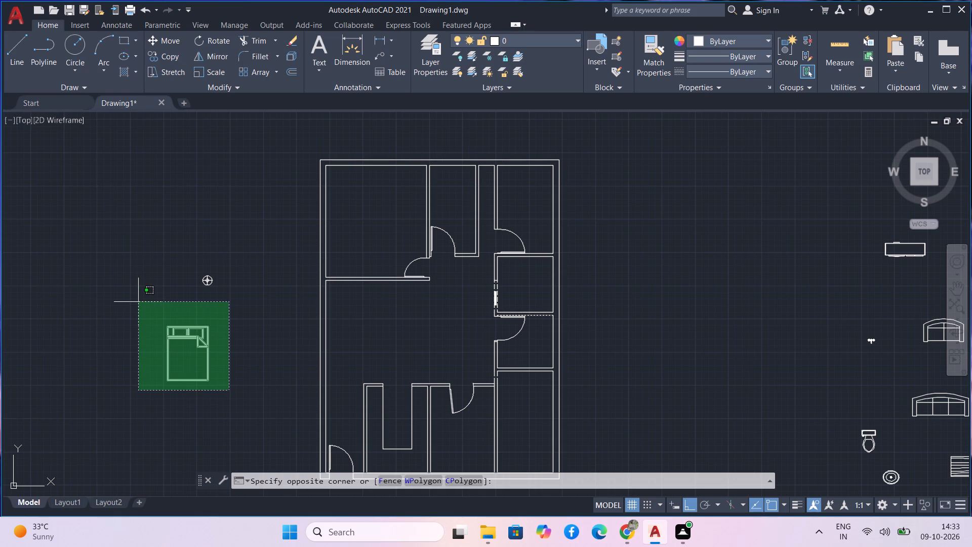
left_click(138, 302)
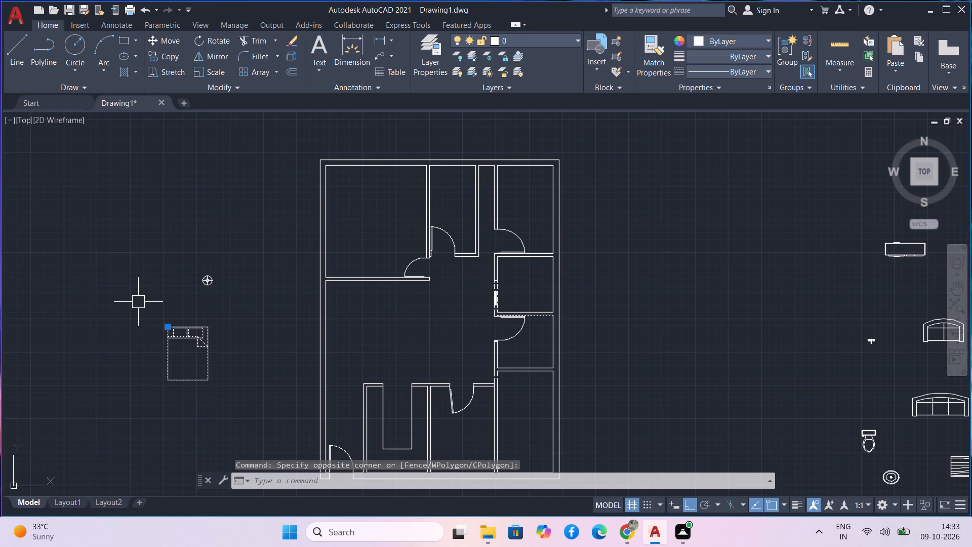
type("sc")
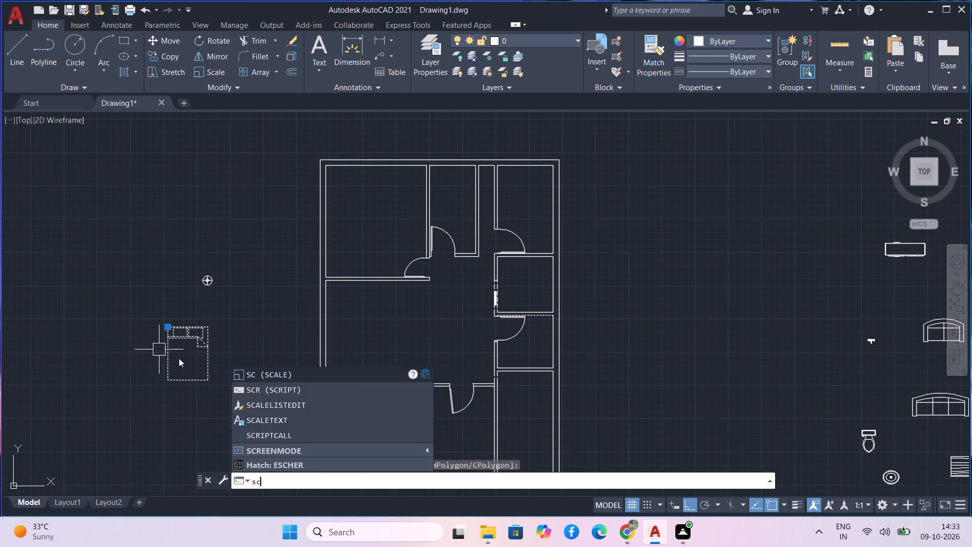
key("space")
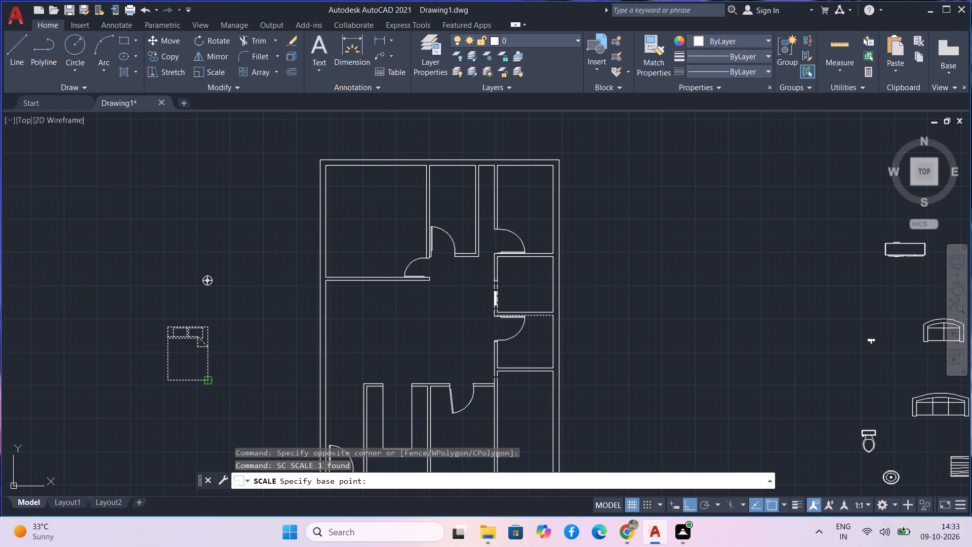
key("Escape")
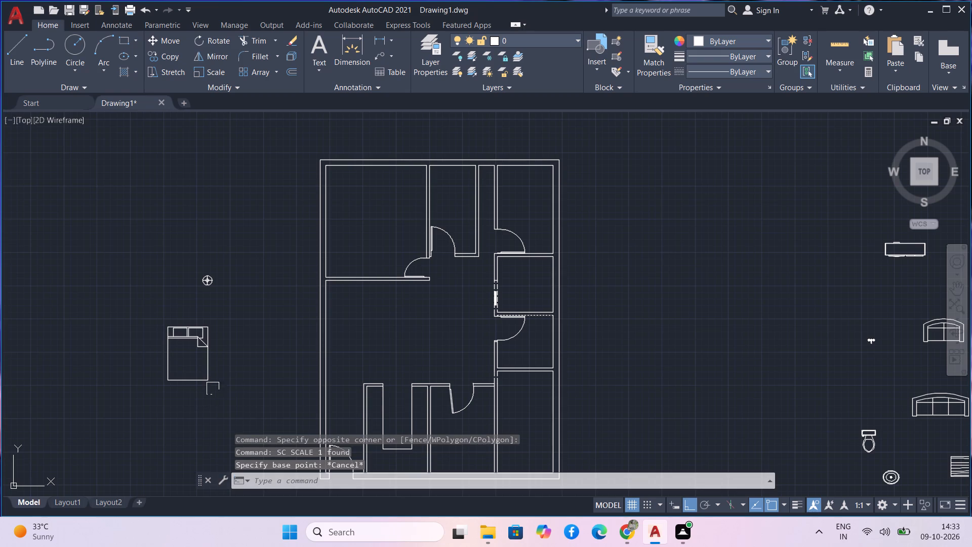
Rotate the queen bed west of the plan 90° about its southeast corner so its head faces west.
left_click(211, 377)
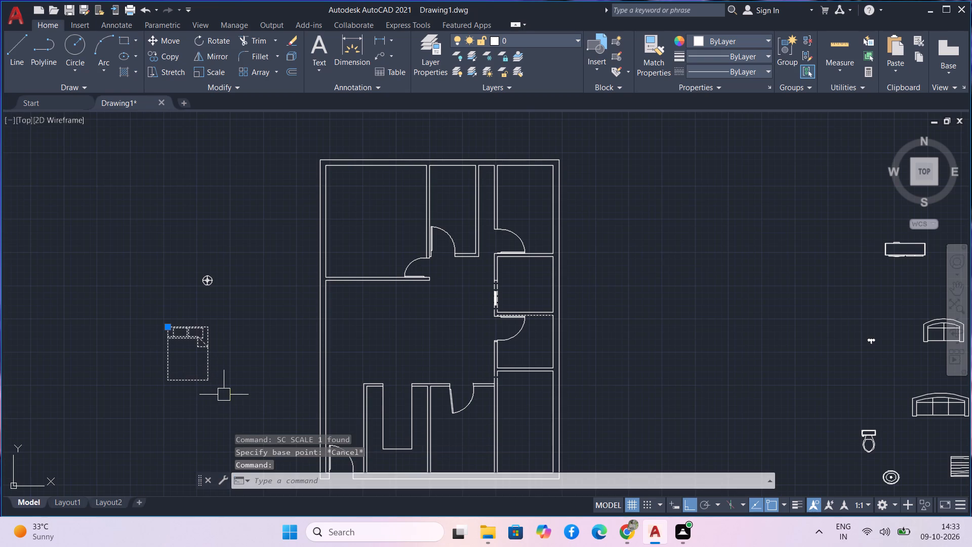
key("r")
key("o")
key("space")
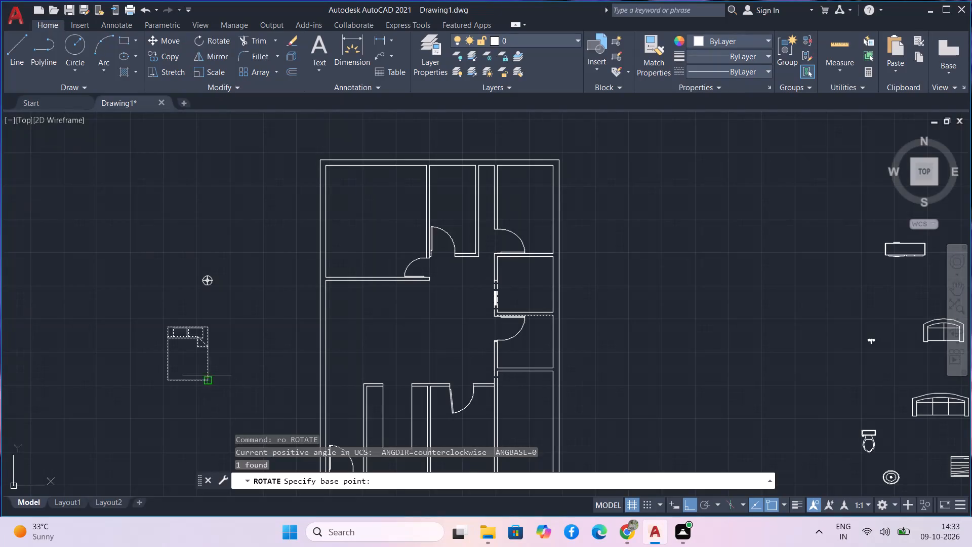
left_click(207, 375)
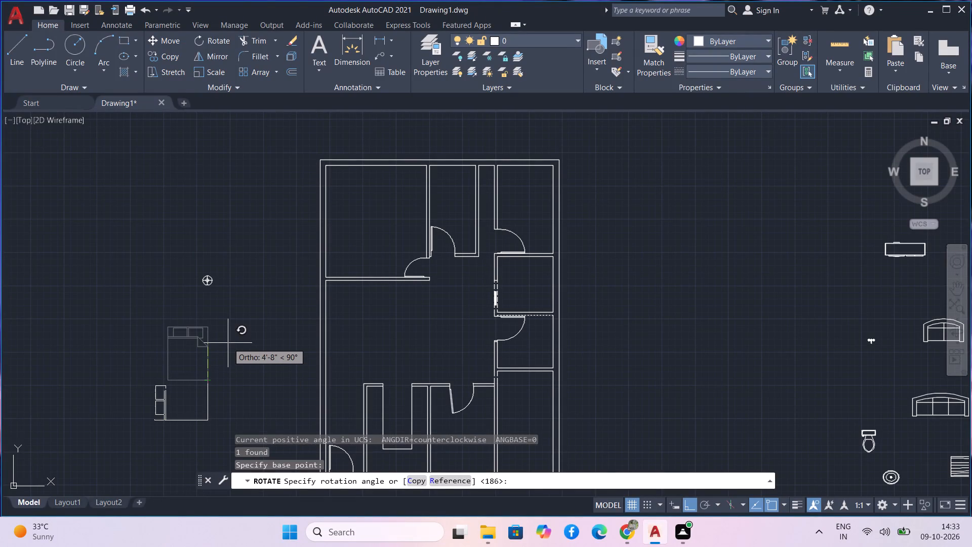
left_click(228, 343)
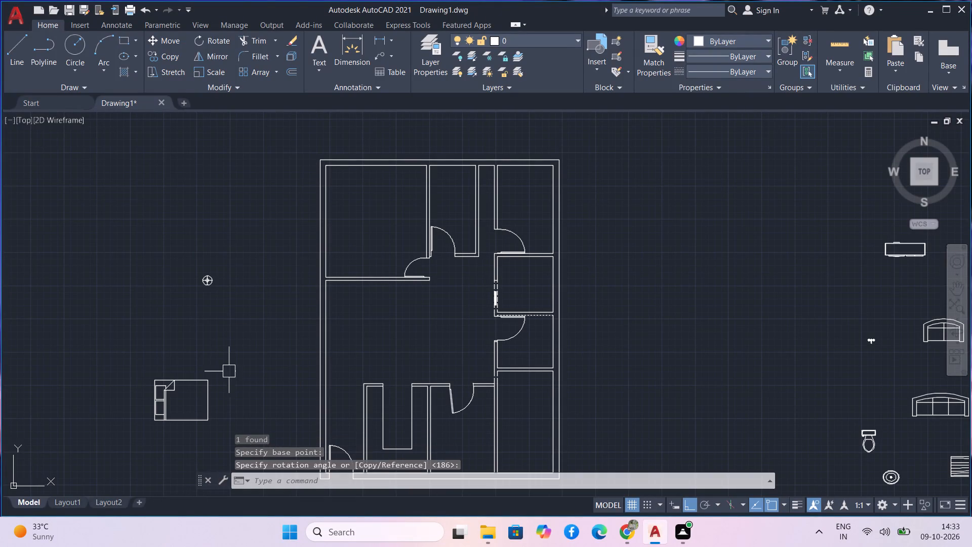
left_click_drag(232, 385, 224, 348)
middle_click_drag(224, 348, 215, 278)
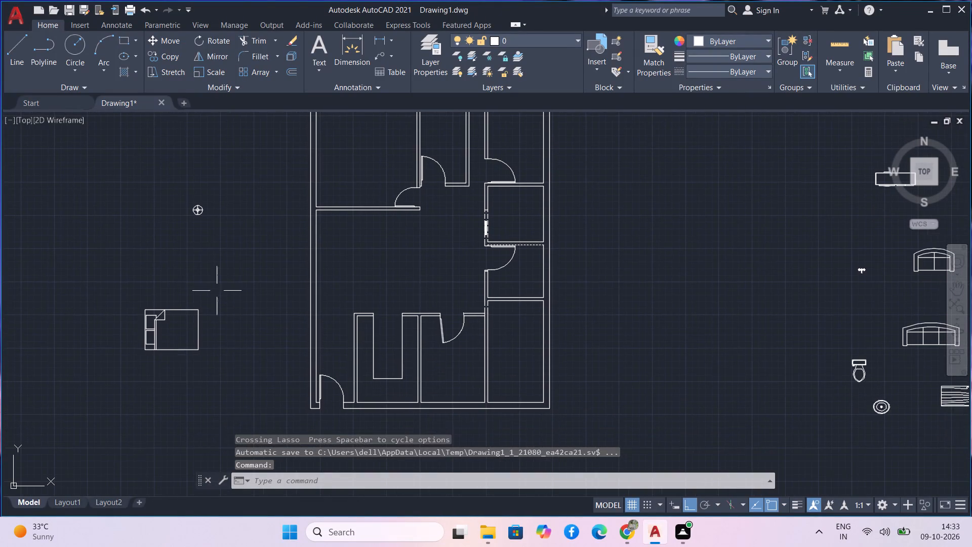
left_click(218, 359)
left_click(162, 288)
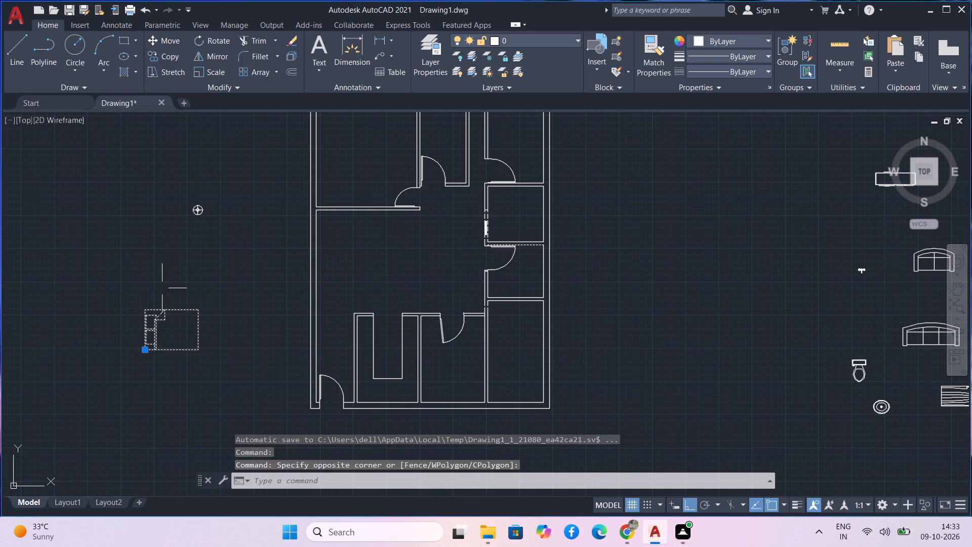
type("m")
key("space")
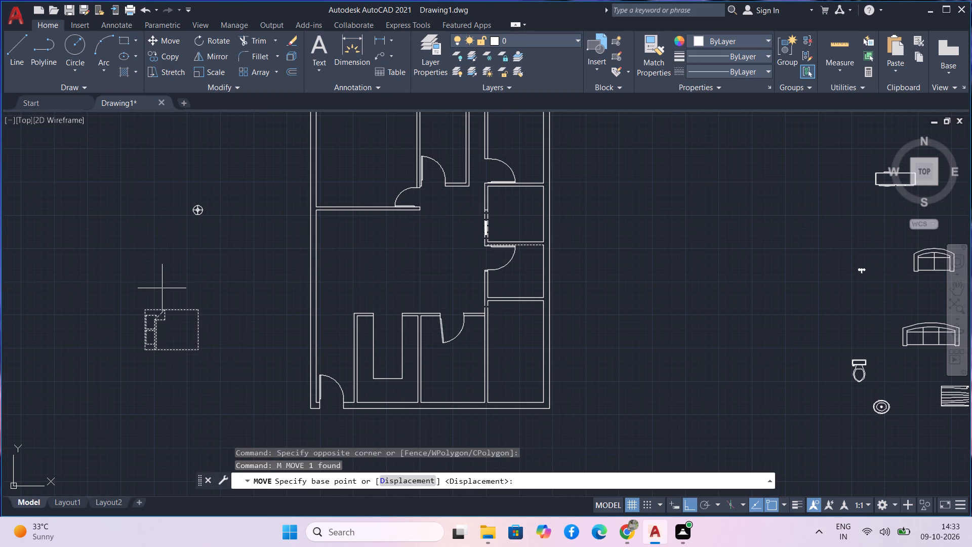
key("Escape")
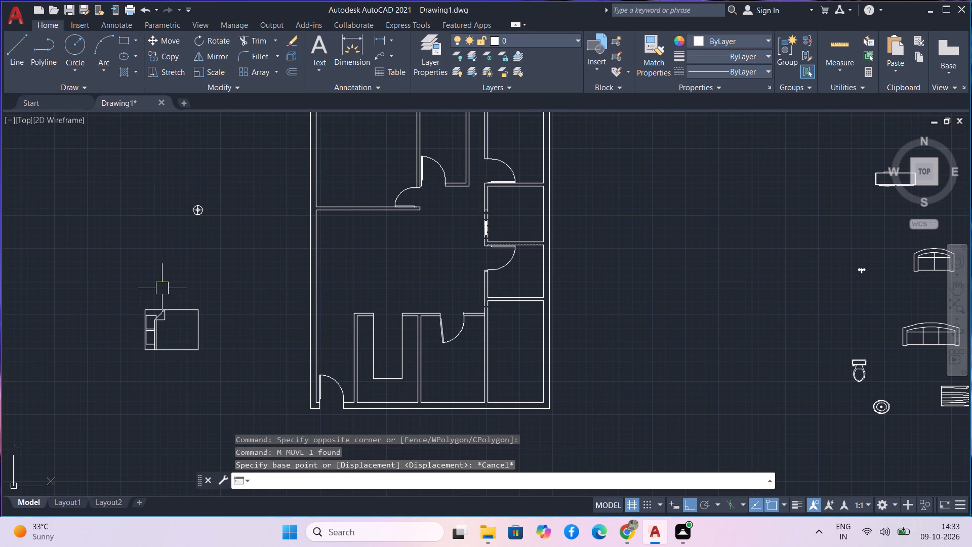
Copy the rotated bed into the plan's northwest room with Ortho off, placing its head near the west wall.
type("cp")
key("BackSpace")
type("o")
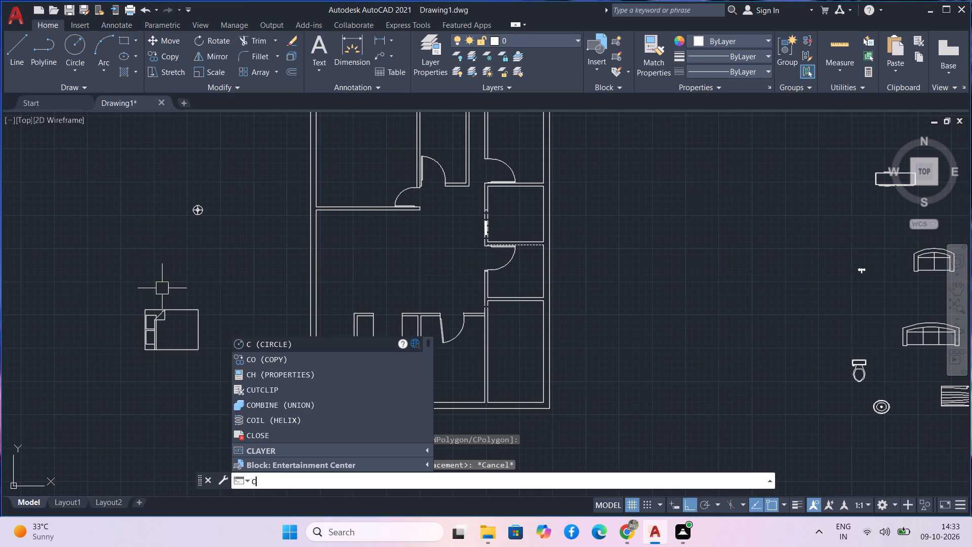
key("space")
left_click(196, 364)
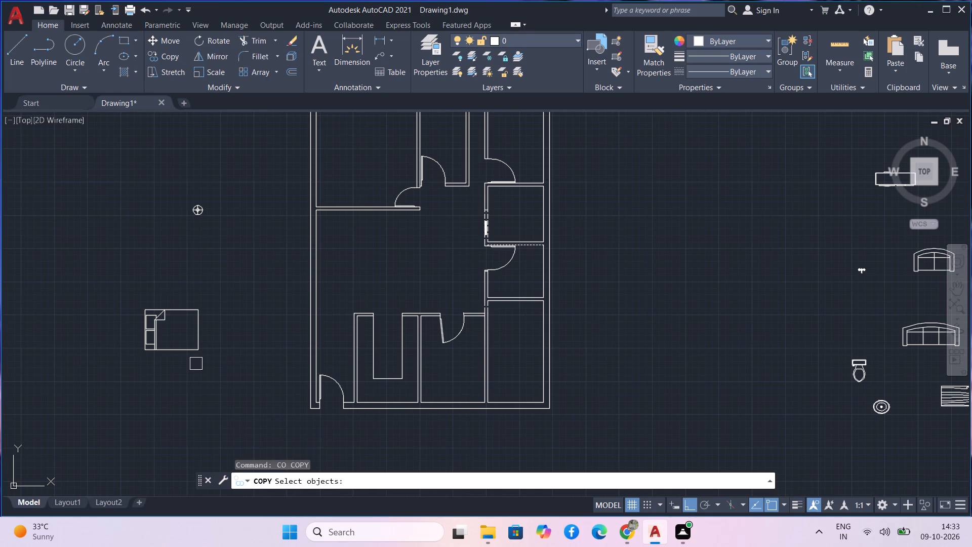
left_click(170, 284)
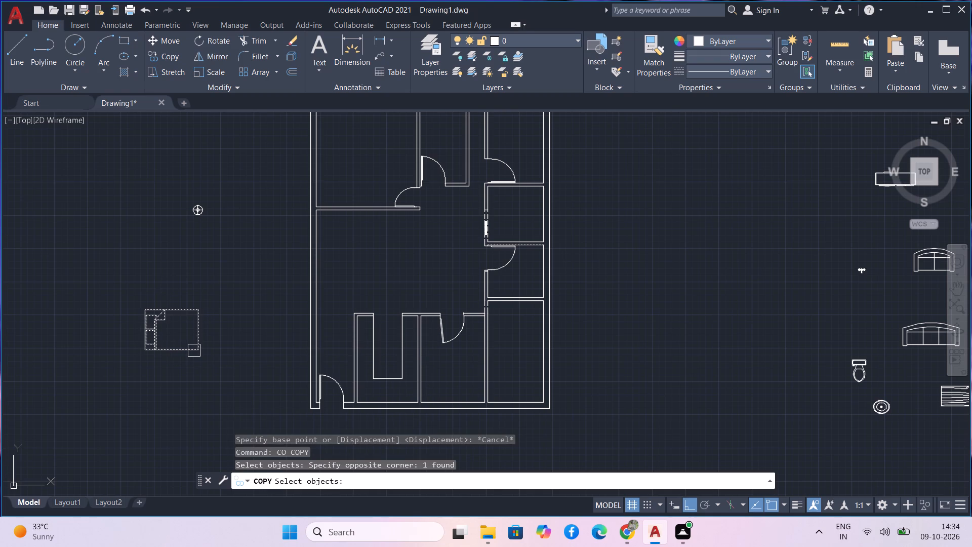
key("space")
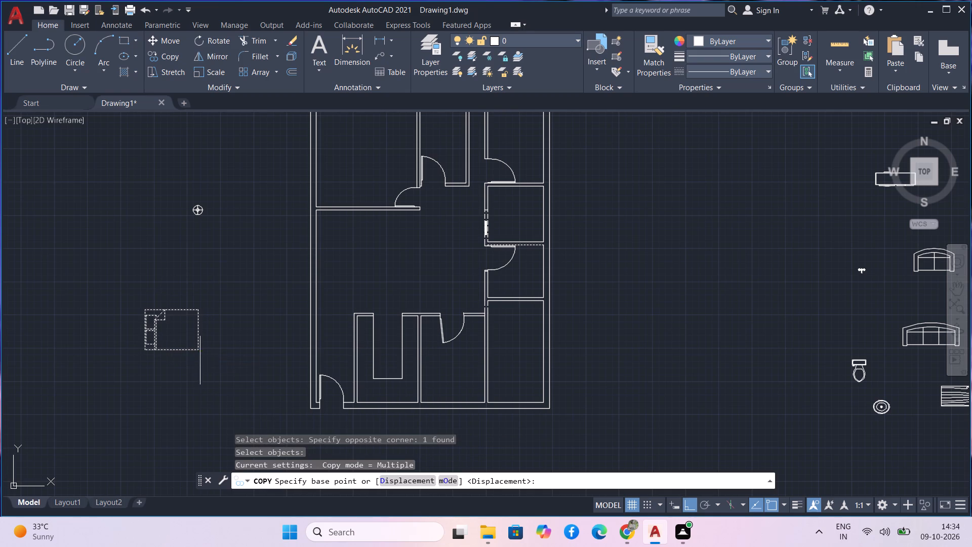
scroll(204, 360, "up", 2)
left_click(191, 339)
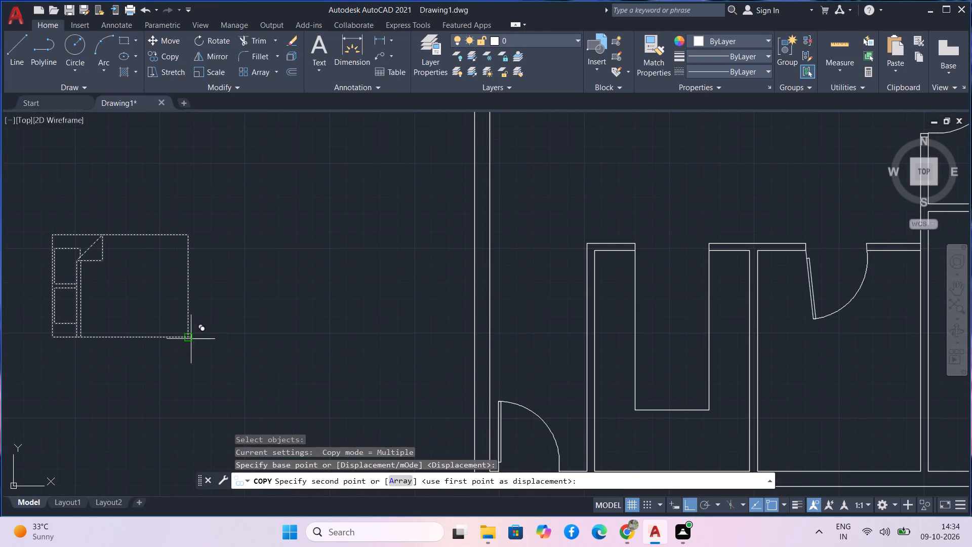
key("F8")
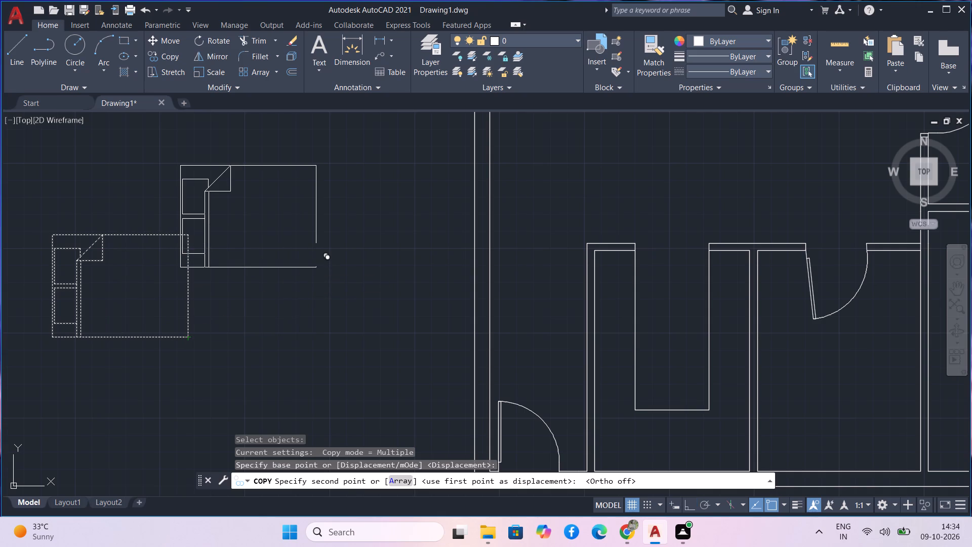
scroll(316, 267, "down", 2)
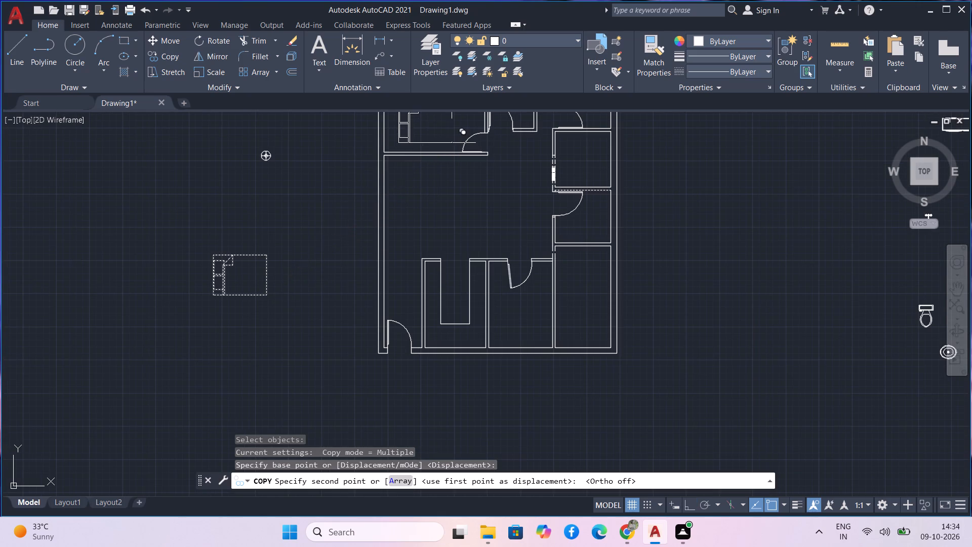
middle_click_drag(452, 143, 438, 309)
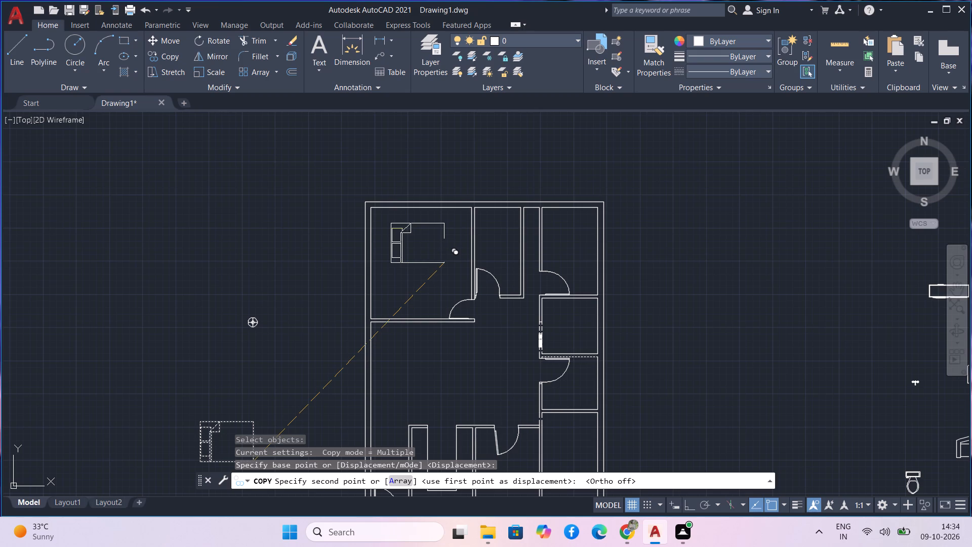
scroll(444, 263, "up", 1)
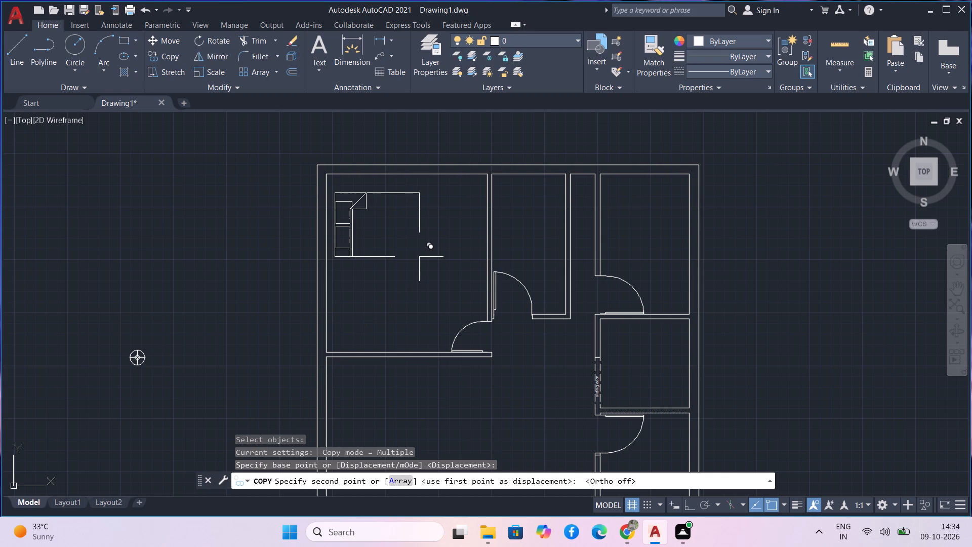
scroll(419, 257, "up", 1)
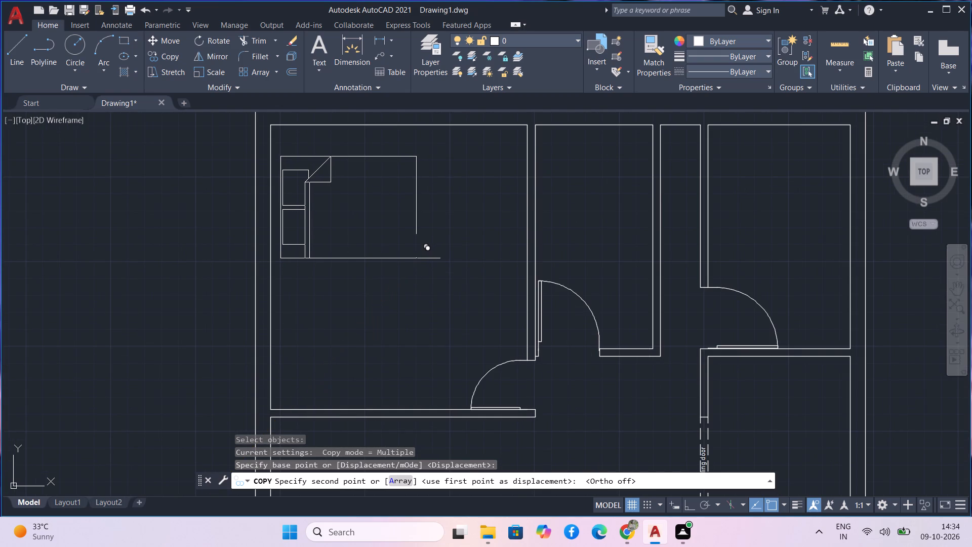
left_click(416, 258)
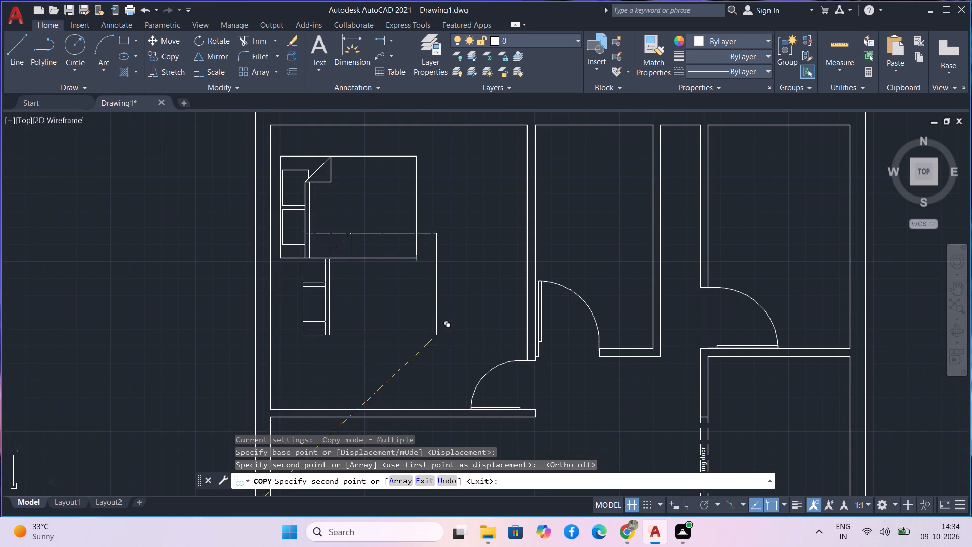
key("Escape")
Copy the table lamp by its bottom point to the north side of the bed in the northwest room, beside the pillows.
middle_click_drag(385, 325, 385, 334)
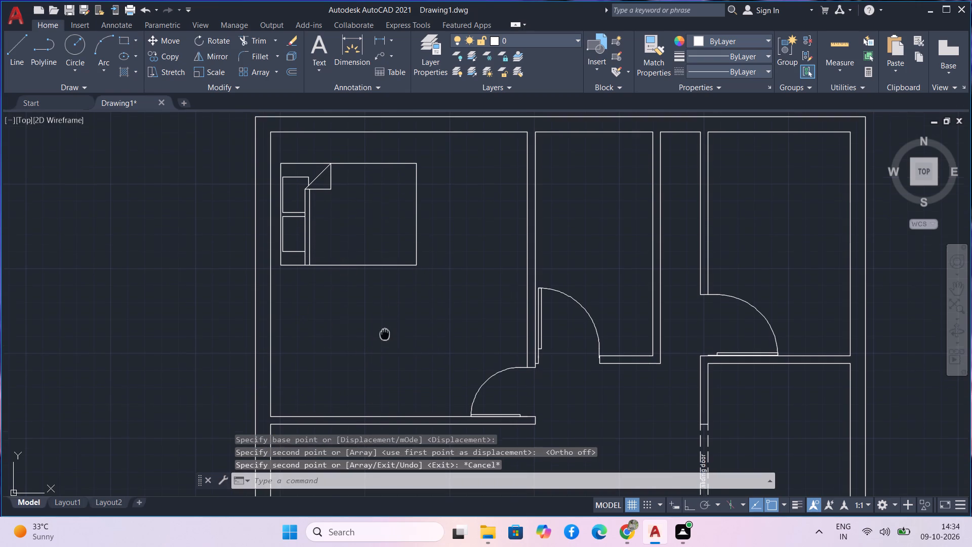
middle_click_drag(385, 334, 385, 333)
scroll(176, 280, "down", 3)
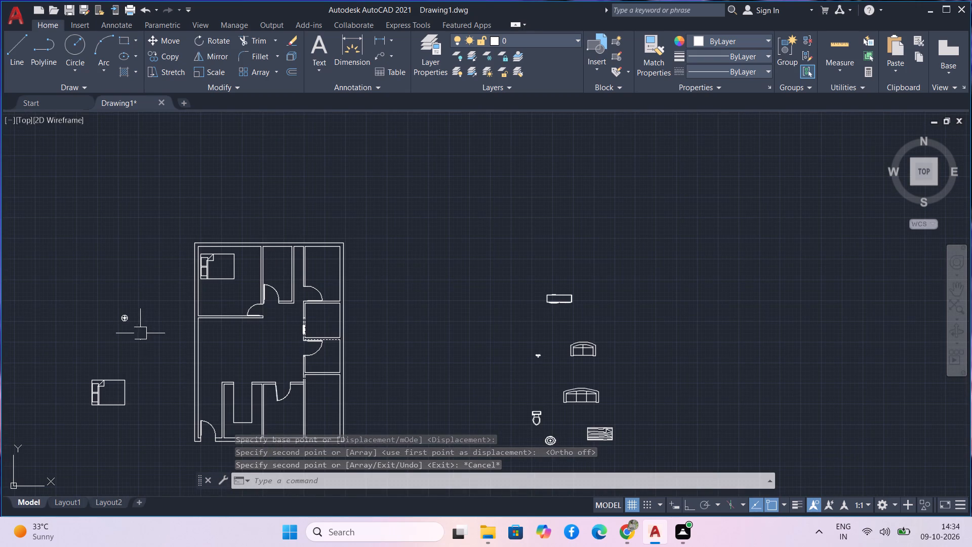
middle_click_drag(140, 333, 210, 333)
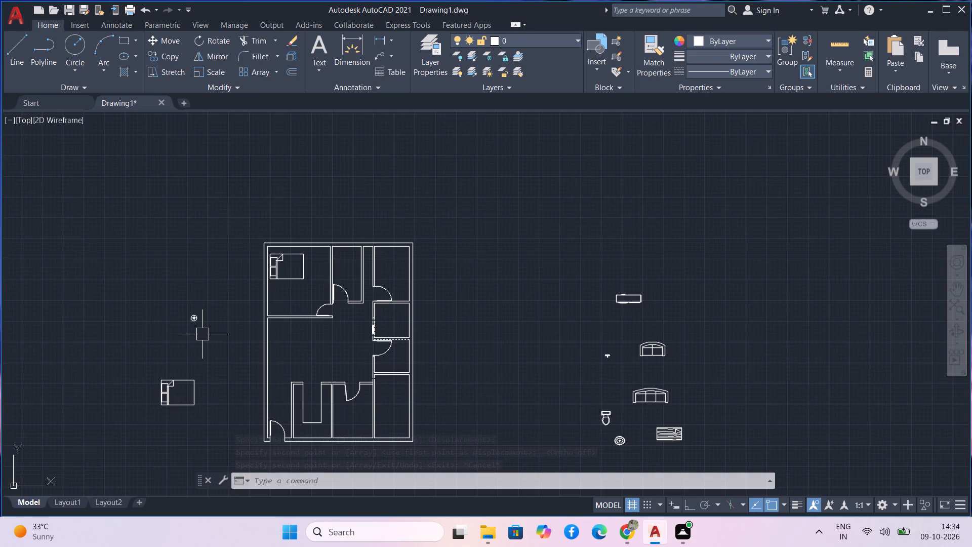
scroll(202, 334, "up", 3)
left_click_drag(202, 302, 180, 260)
left_click(145, 216)
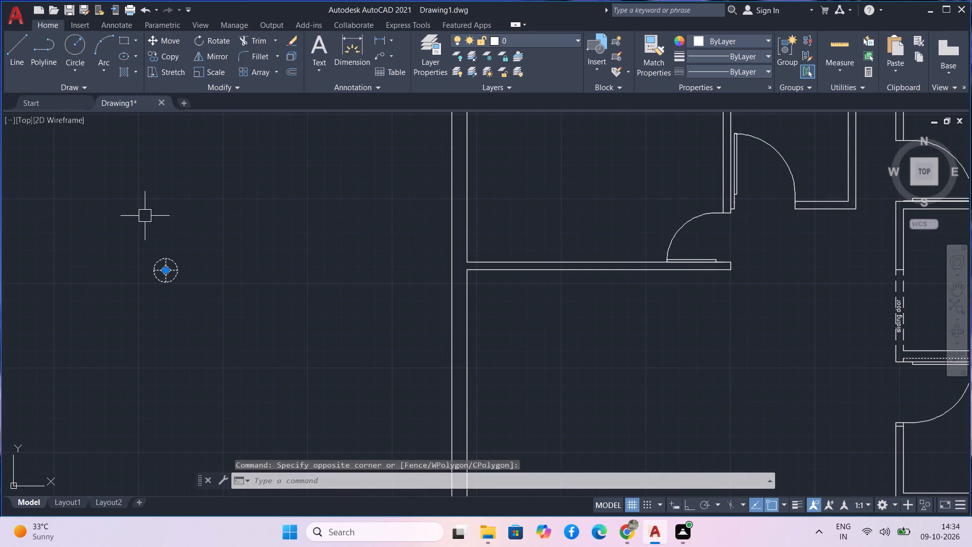
type("co")
key("space")
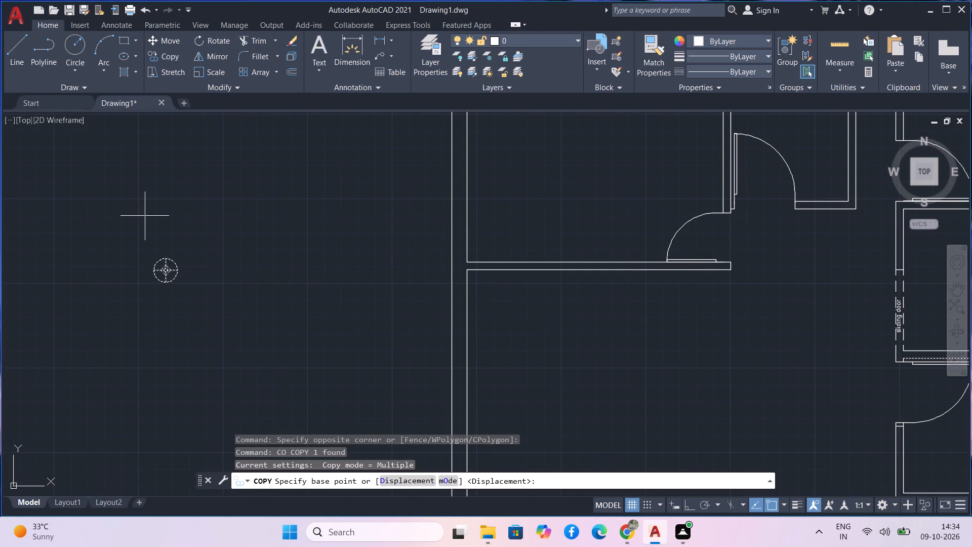
left_click(166, 287)
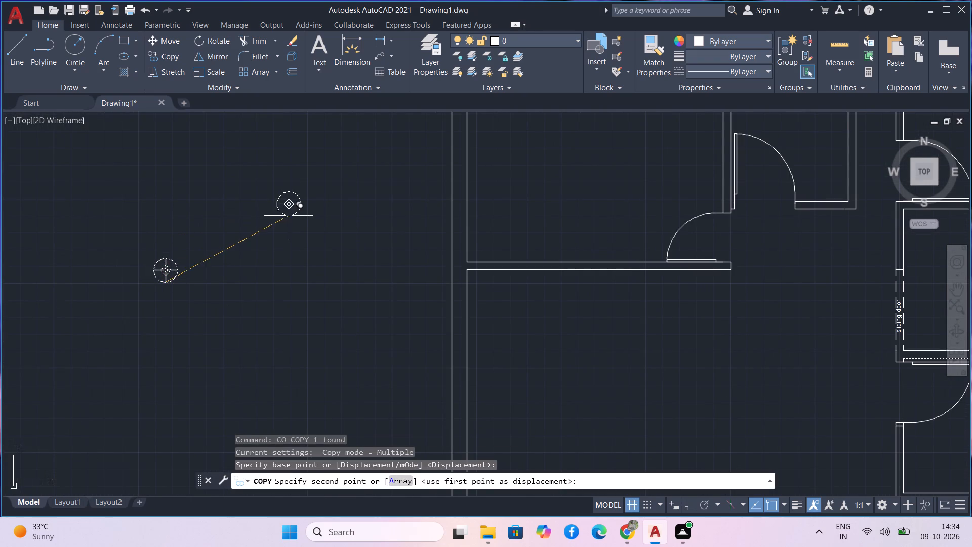
middle_click_drag(292, 217, 234, 390)
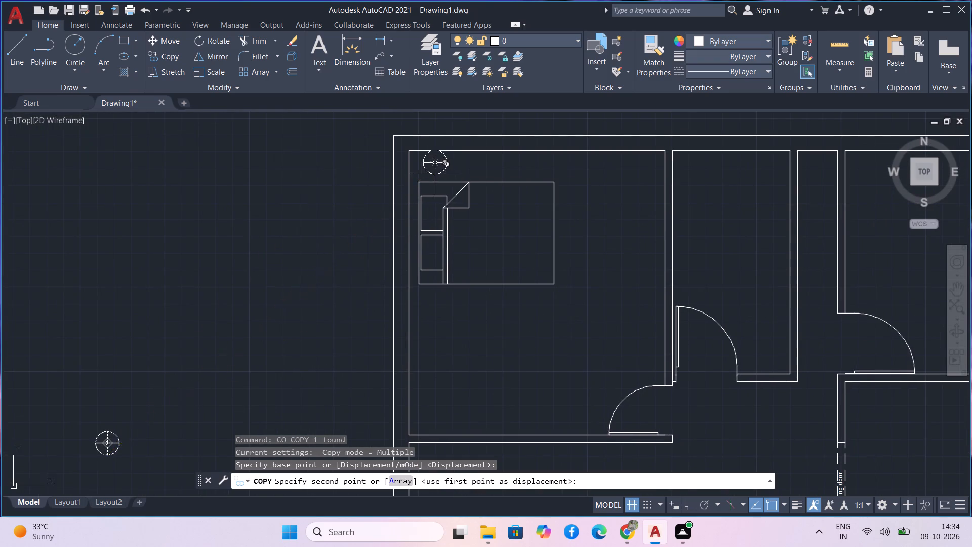
scroll(418, 186, "up", 2)
middle_click_drag(450, 165, 421, 255)
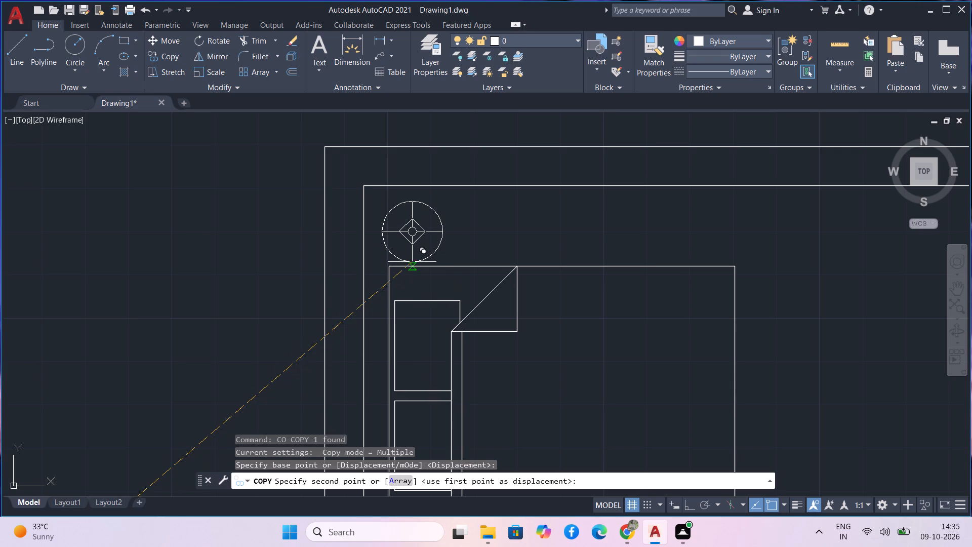
left_click(412, 262)
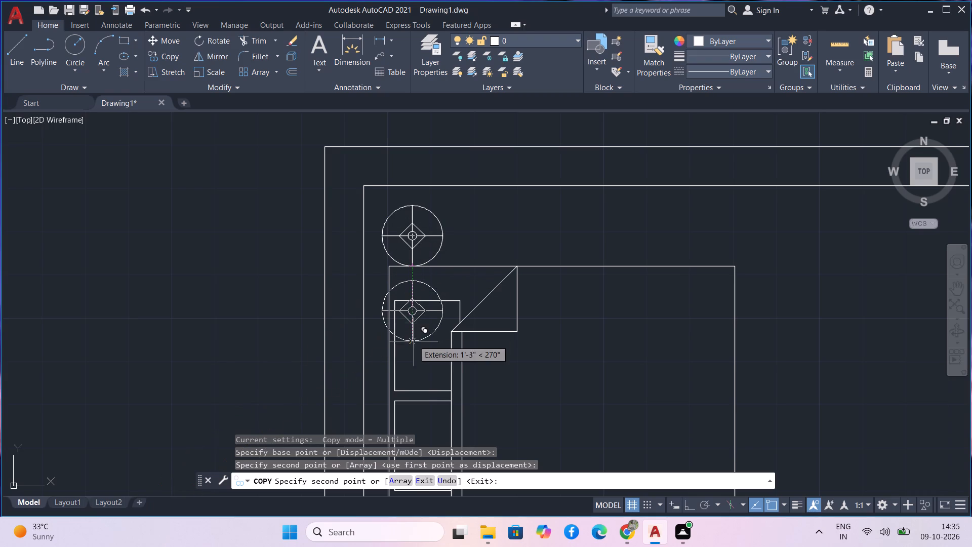
Place a second lamp copy against the south side of the same bed, beside the pillows.
scroll(418, 334, "down", 3)
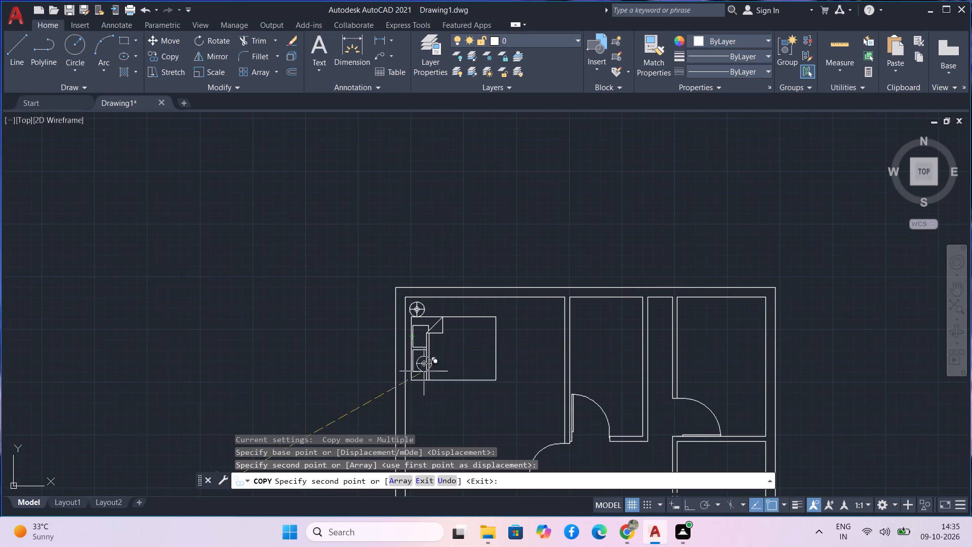
middle_click_drag(422, 409, 412, 319)
scroll(423, 410, "up", 1)
scroll(400, 299, "up", 2)
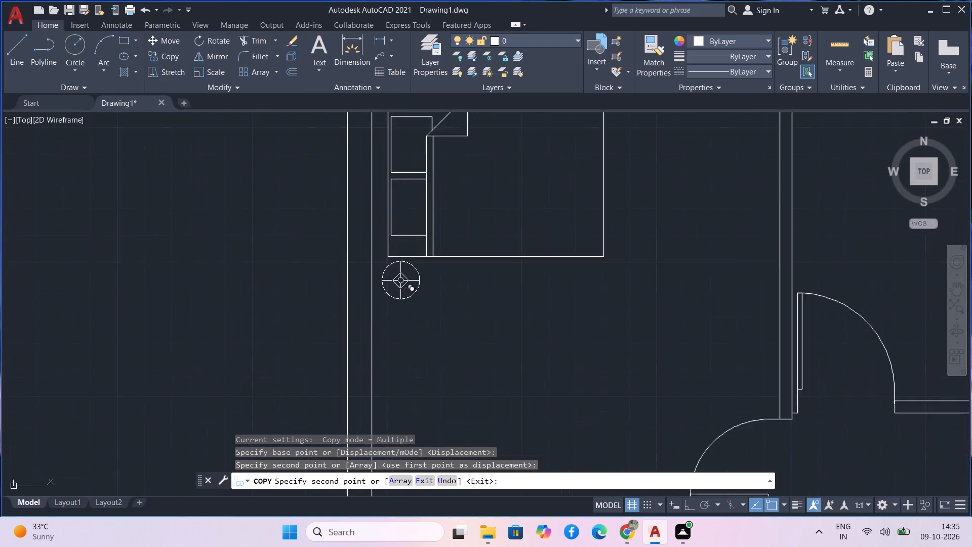
scroll(400, 299, "up", 2)
middle_click_drag(424, 294, 421, 317)
scroll(421, 317, "down", 3)
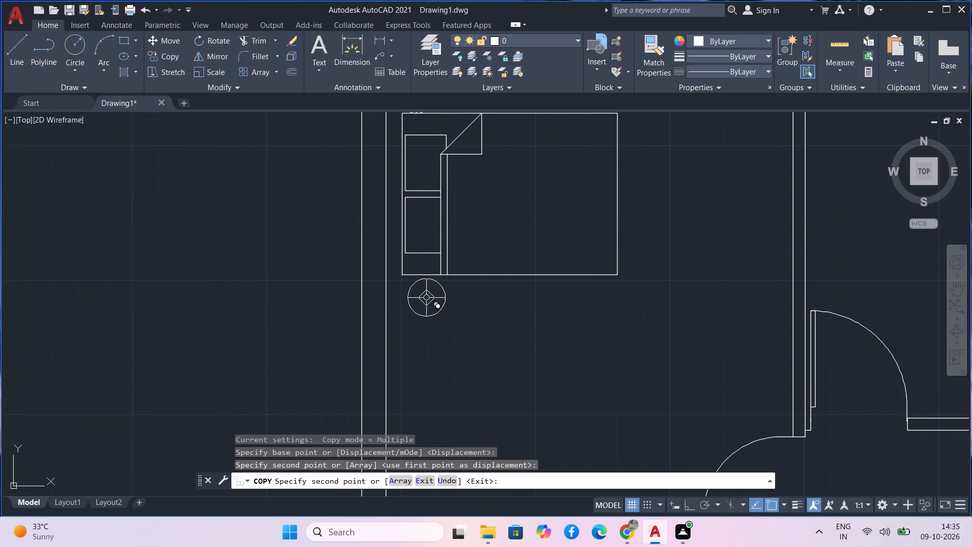
middle_click_drag(430, 331, 431, 338)
scroll(431, 338, "down", 1)
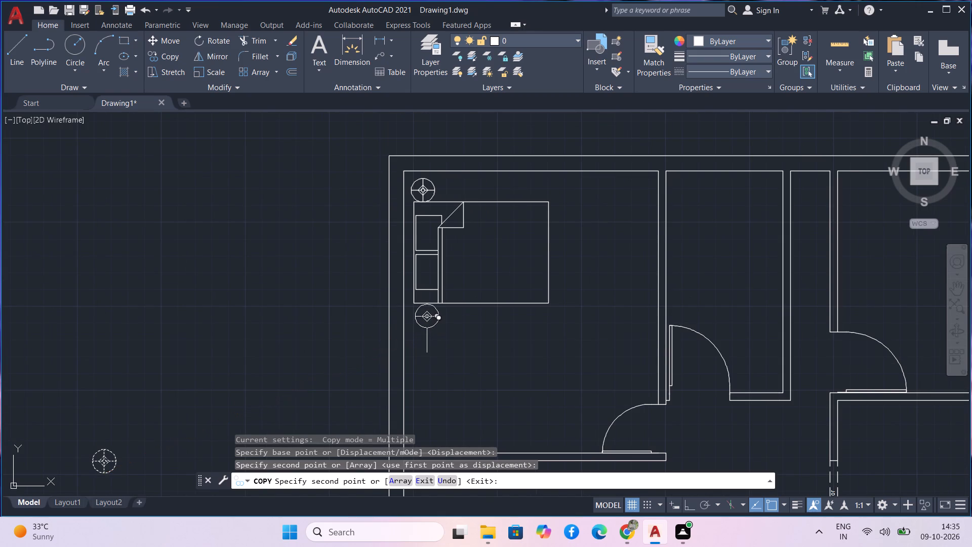
scroll(427, 328, "up", 1)
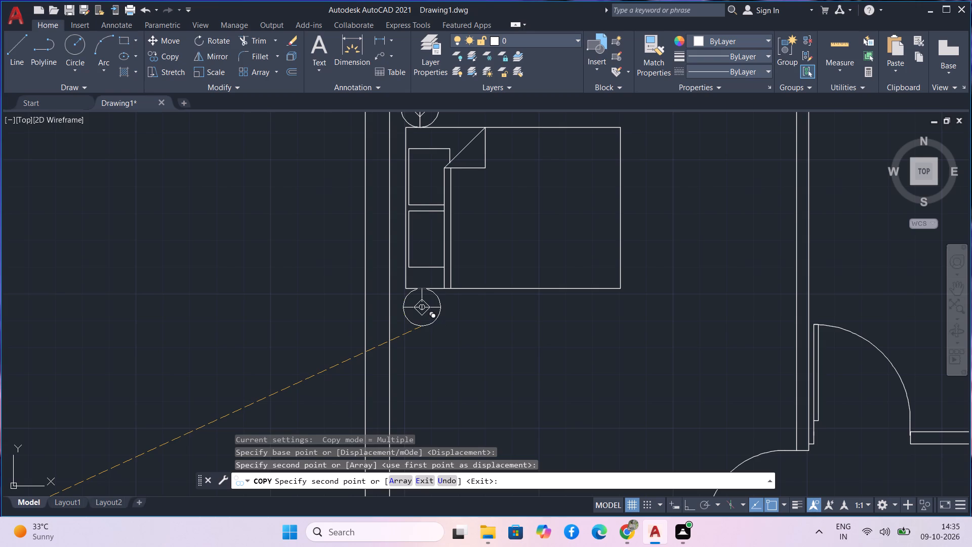
left_click(422, 326)
scroll(456, 353, "down", 1)
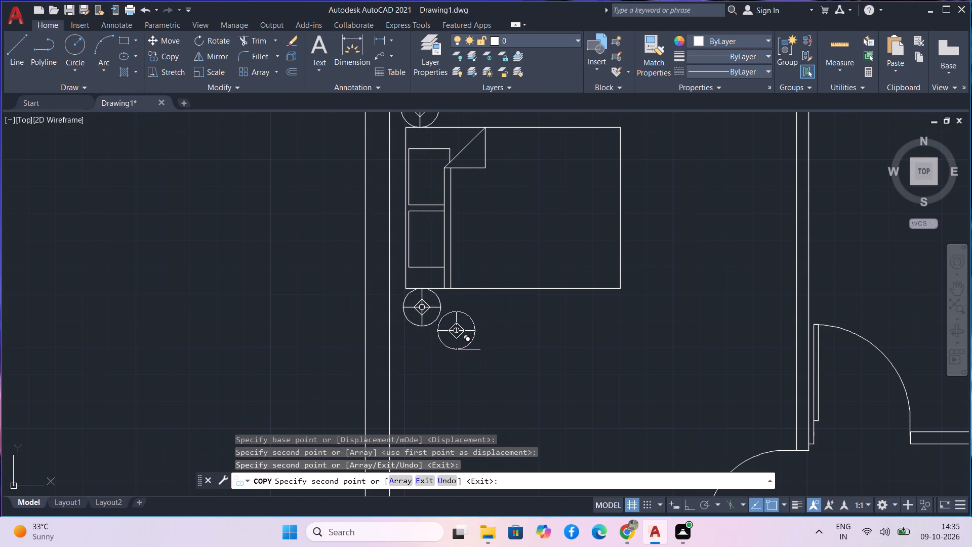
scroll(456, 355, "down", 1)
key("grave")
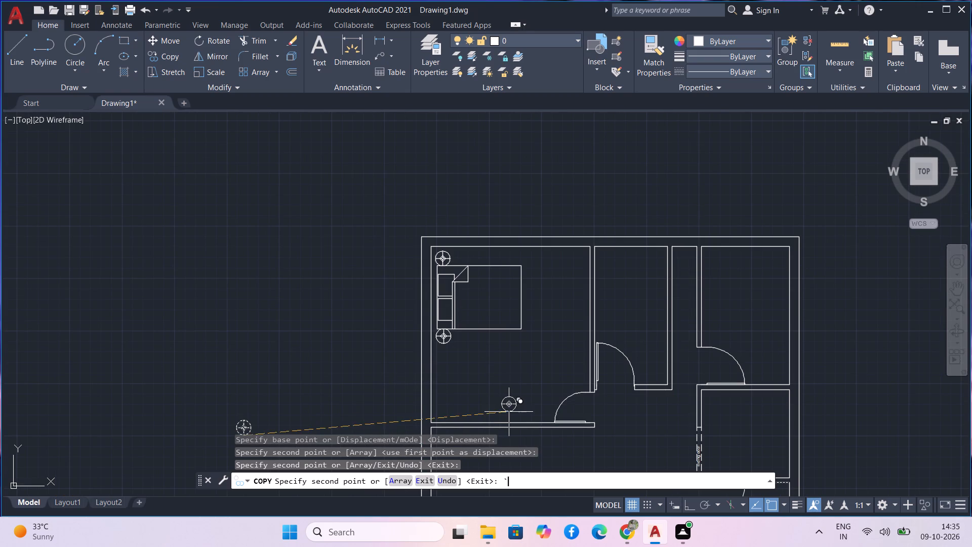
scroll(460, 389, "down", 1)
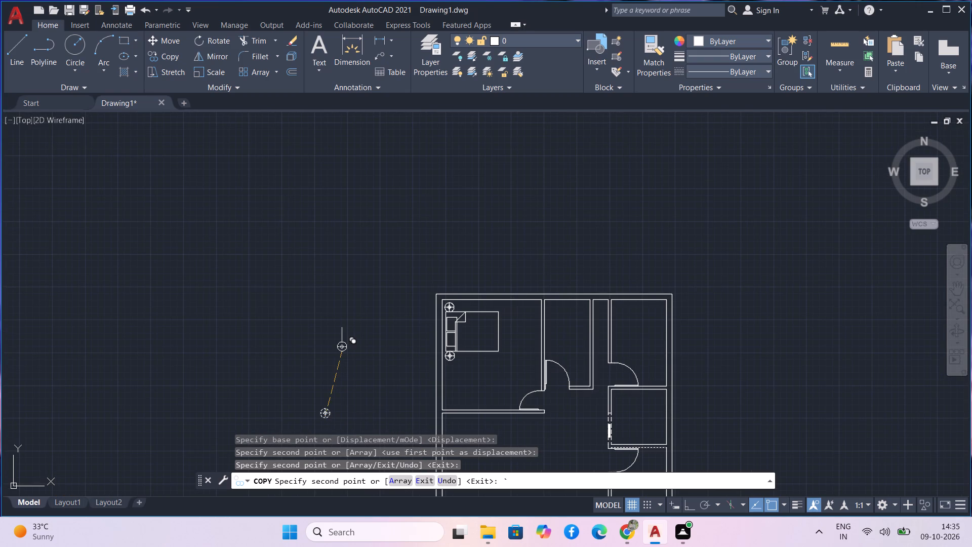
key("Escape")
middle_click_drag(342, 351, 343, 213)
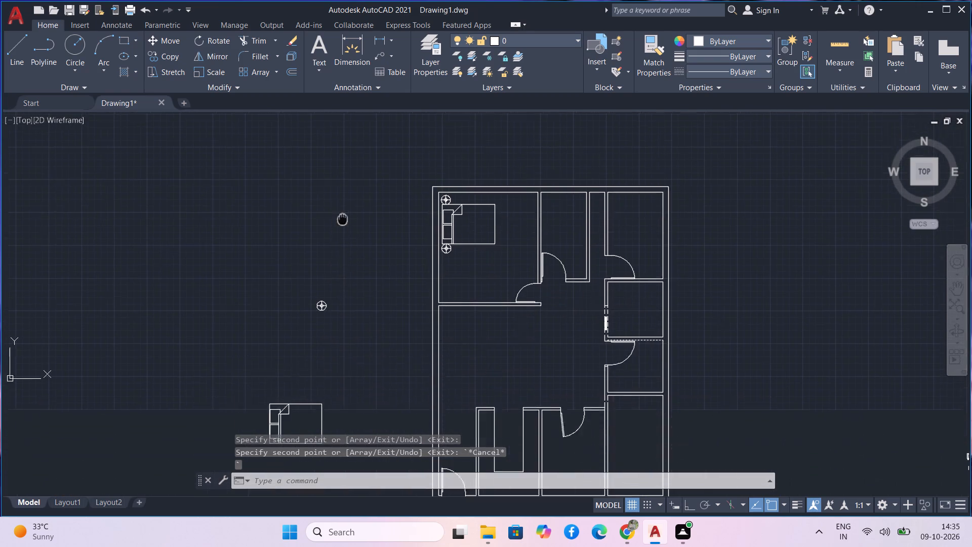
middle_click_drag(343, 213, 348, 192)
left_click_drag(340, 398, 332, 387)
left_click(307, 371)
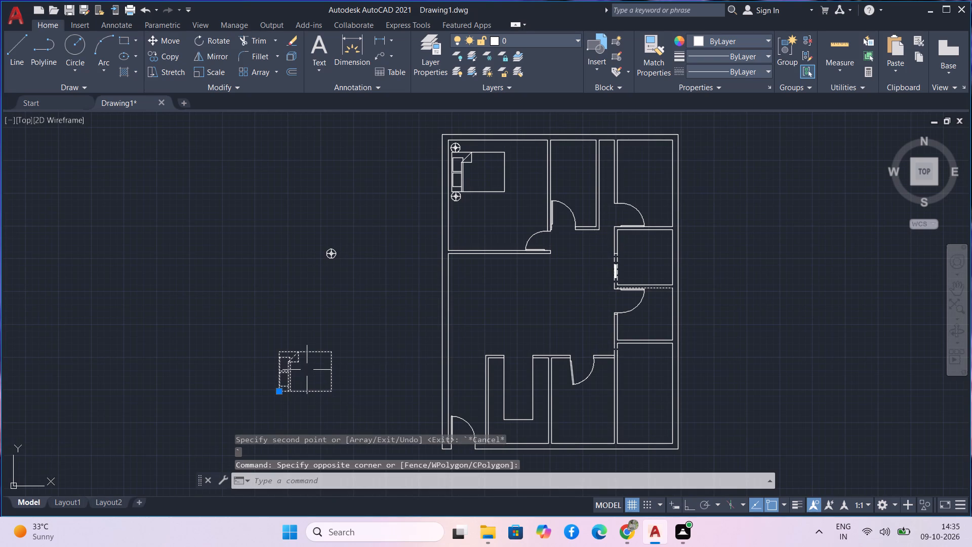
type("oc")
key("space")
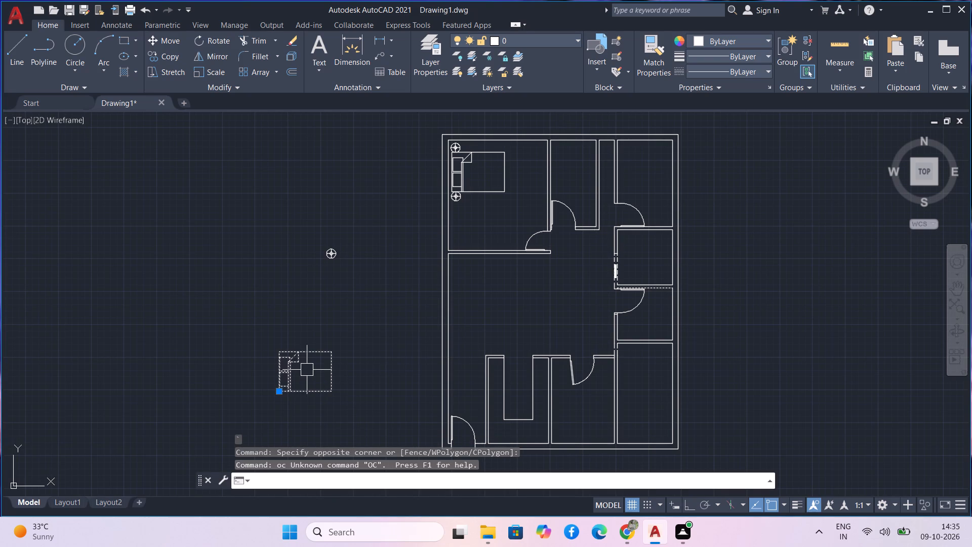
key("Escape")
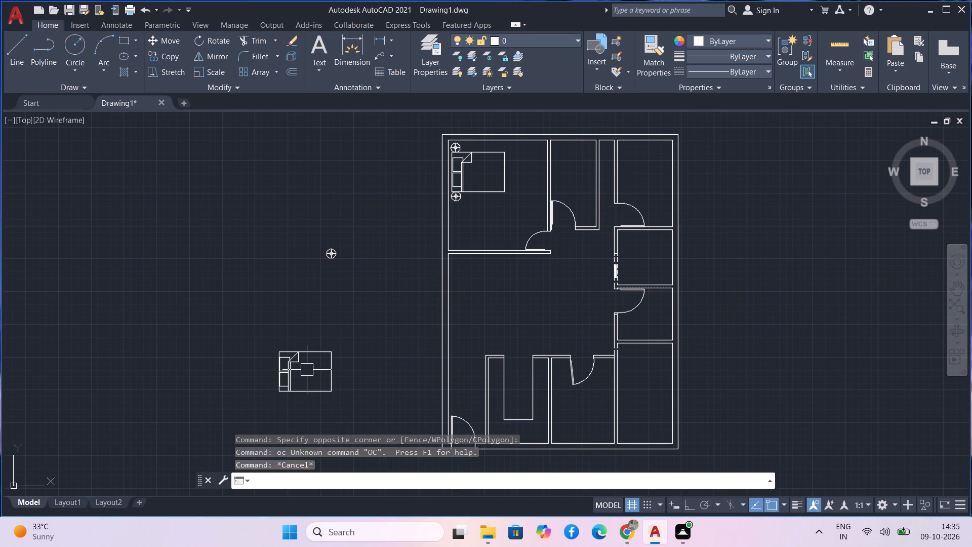
Copy the bed west of the plan by its northeast corner into the empty space northwest of it.
type("co")
key("space")
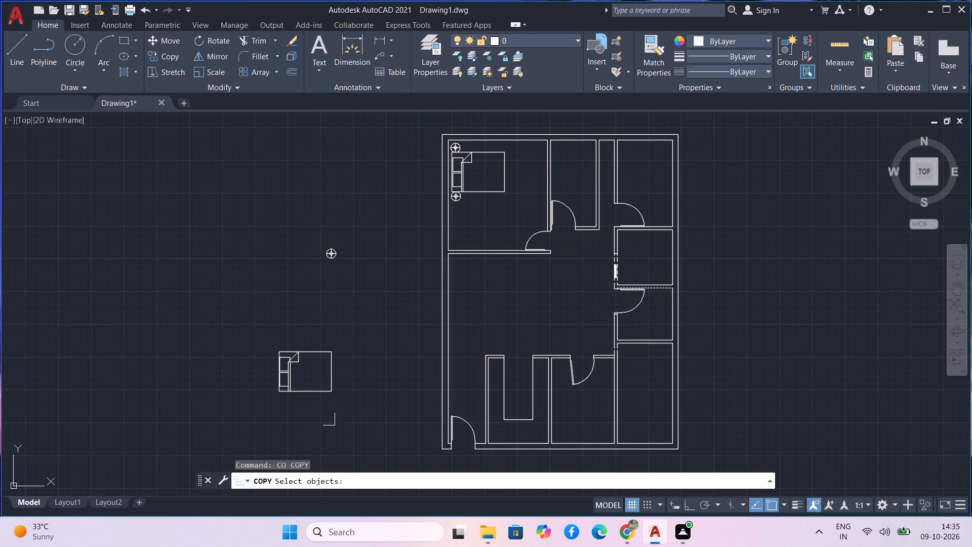
left_click(327, 393)
key("space")
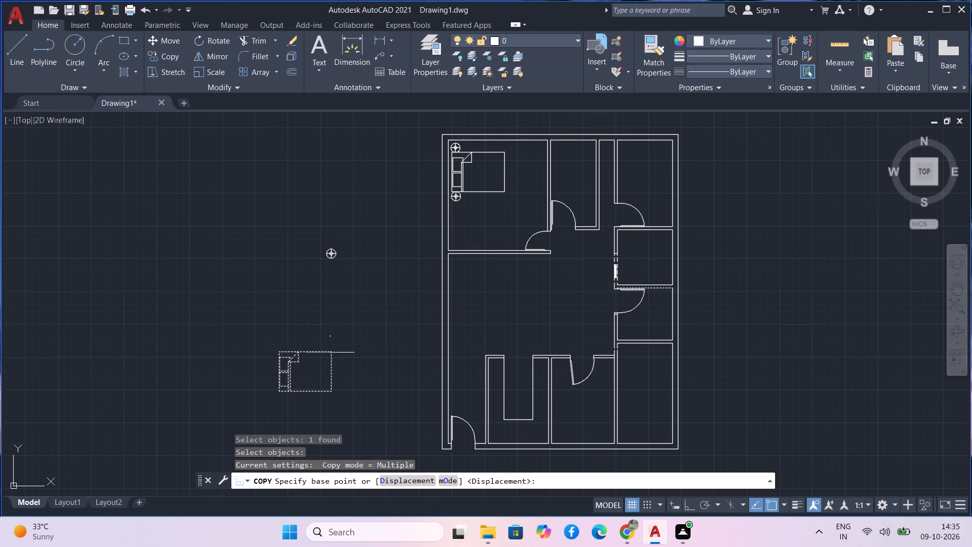
left_click(335, 356)
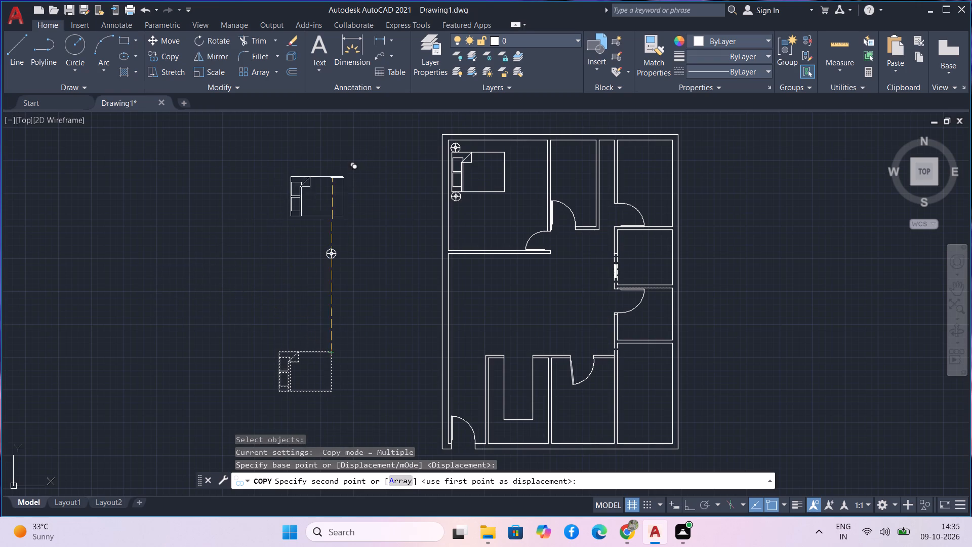
left_click(256, 254)
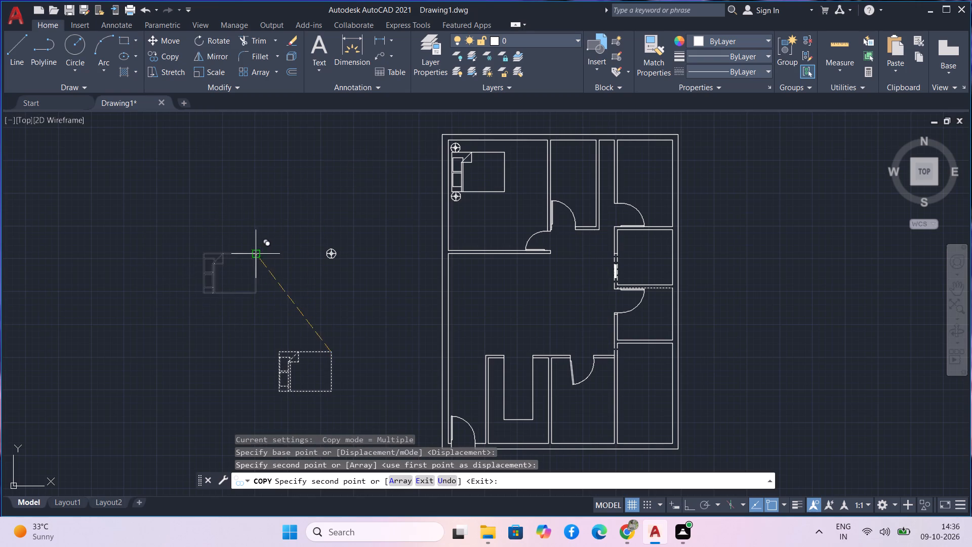
key("Escape")
Rotate the new bed copy 180° about its northeast corner with Ortho on so its head faces east.
left_click_drag(283, 319, 252, 279)
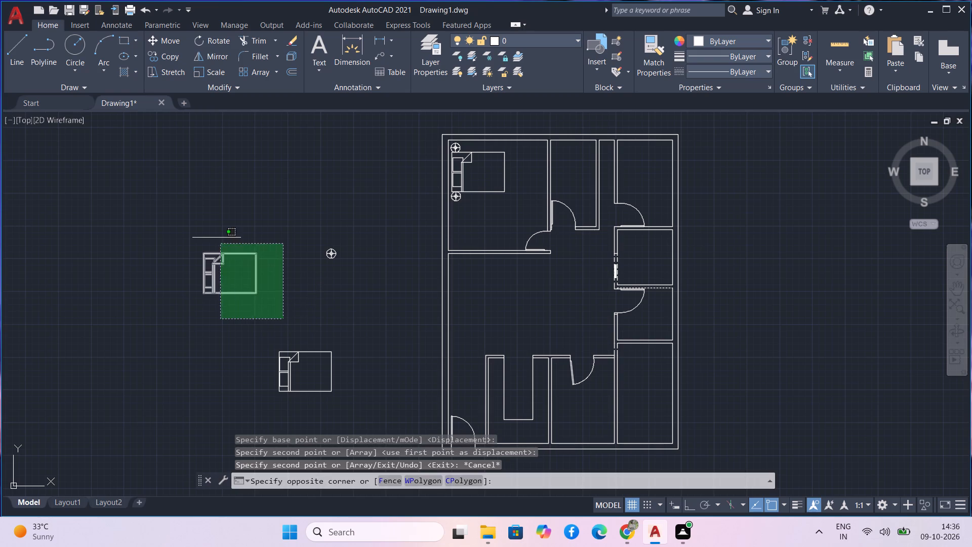
left_click(212, 231)
type("ro")
key("space")
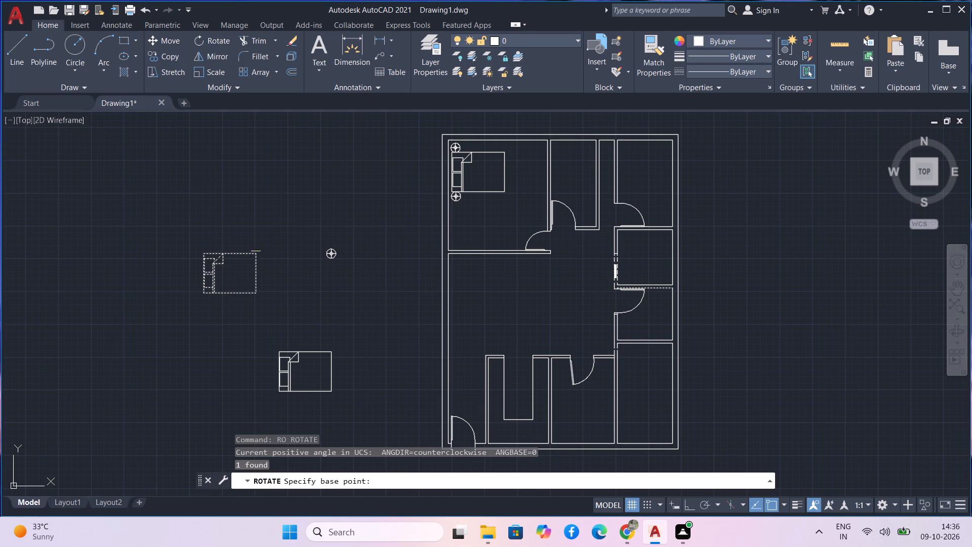
left_click(258, 252)
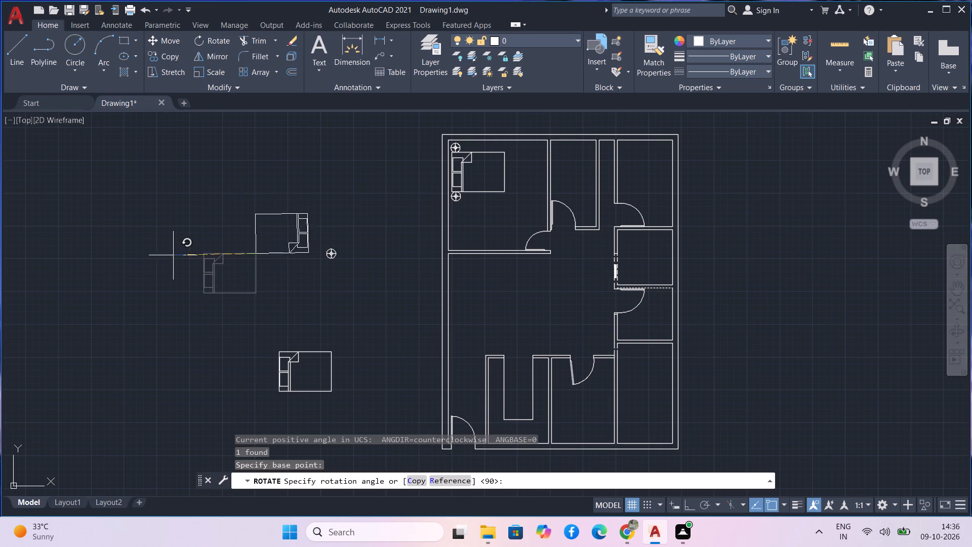
key("F8")
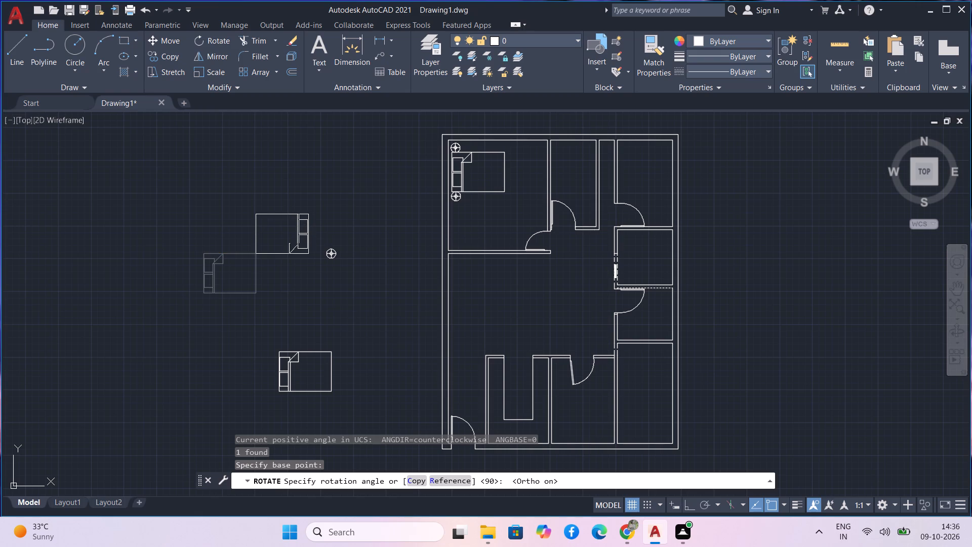
left_click(174, 251)
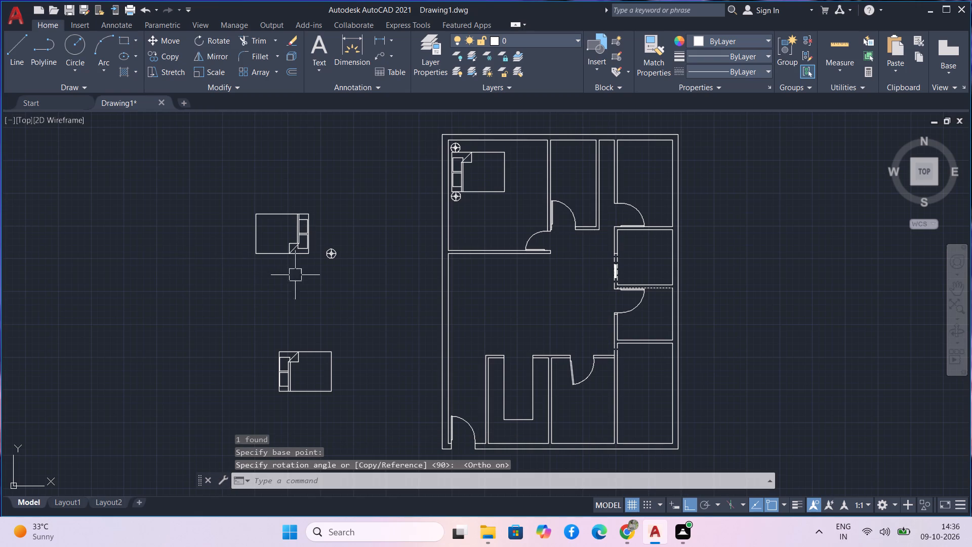
Scale the east-facing bed slightly smaller about its southeast corner.
left_click(300, 278)
left_click(268, 199)
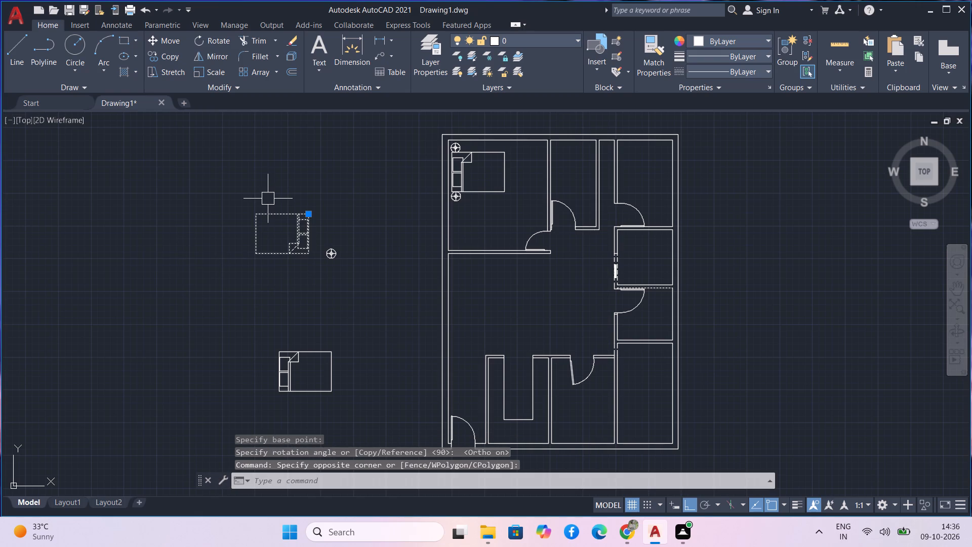
scroll(286, 259, "up", 3)
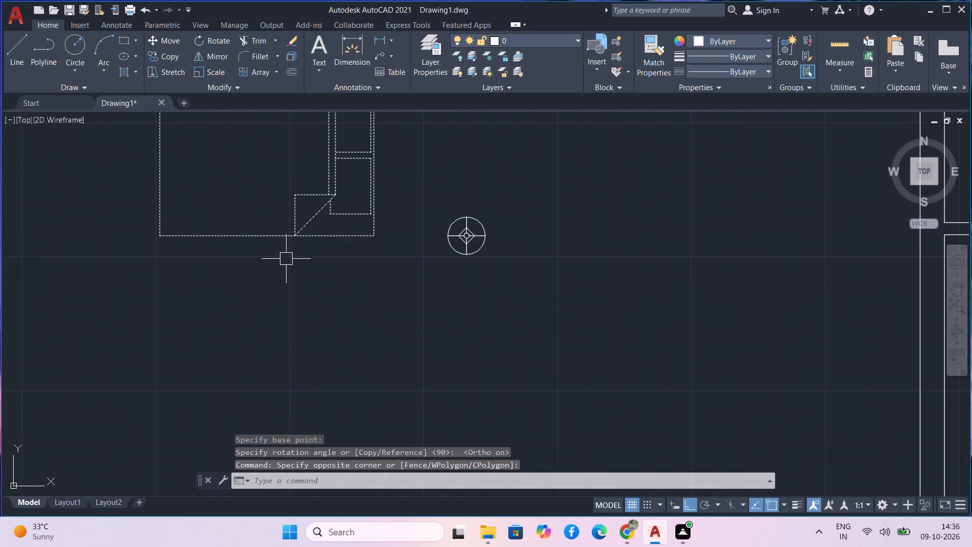
scroll(286, 259, "down", 1)
type("sc")
key("space")
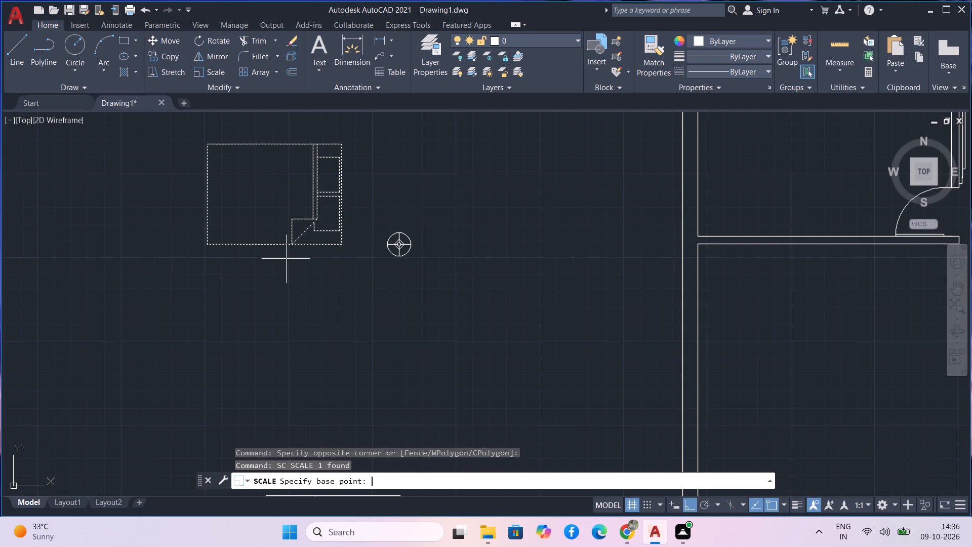
left_click(344, 248)
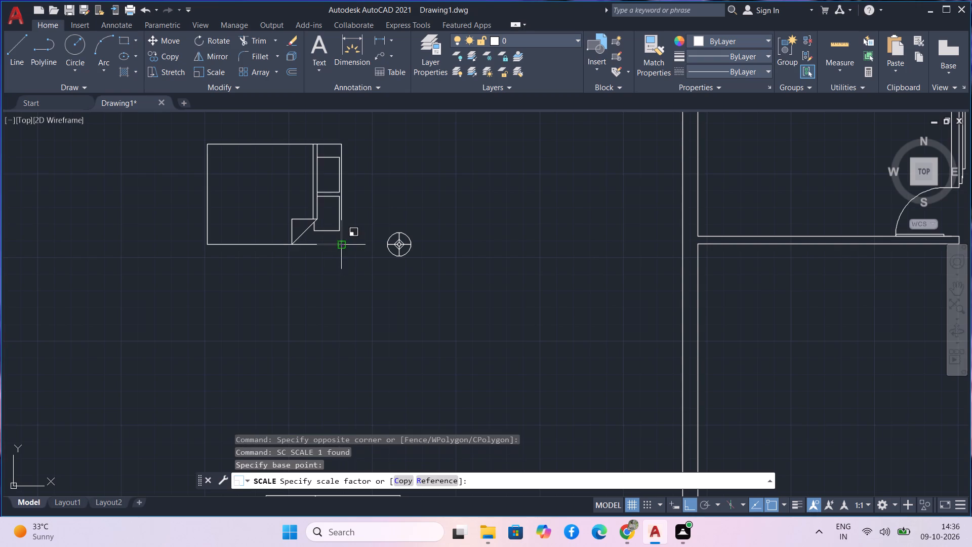
left_click(280, 233)
Copy the reduced bed by its southeast corner with Ortho off into the empty space east of the plan.
left_click_drag(341, 297, 340, 276)
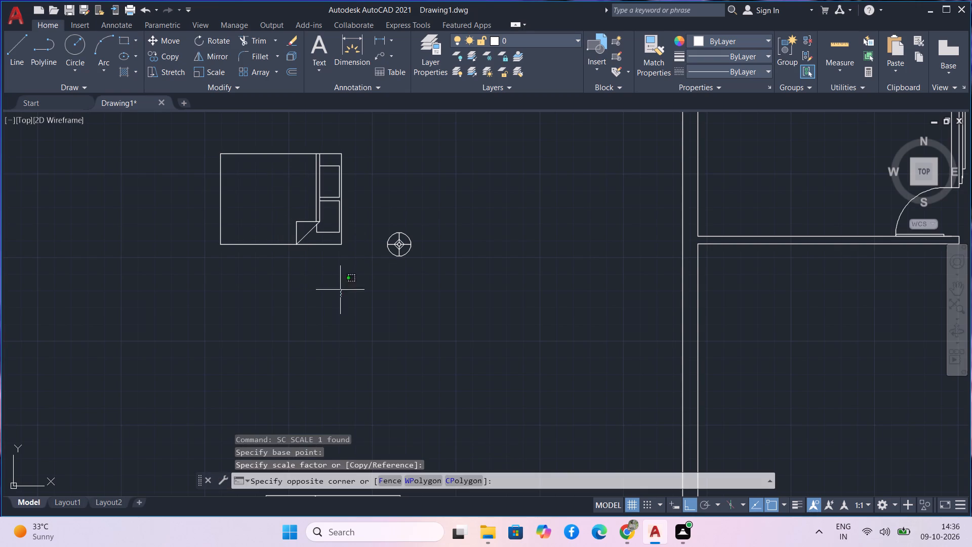
left_click_drag(340, 276, 330, 247)
left_click(282, 182)
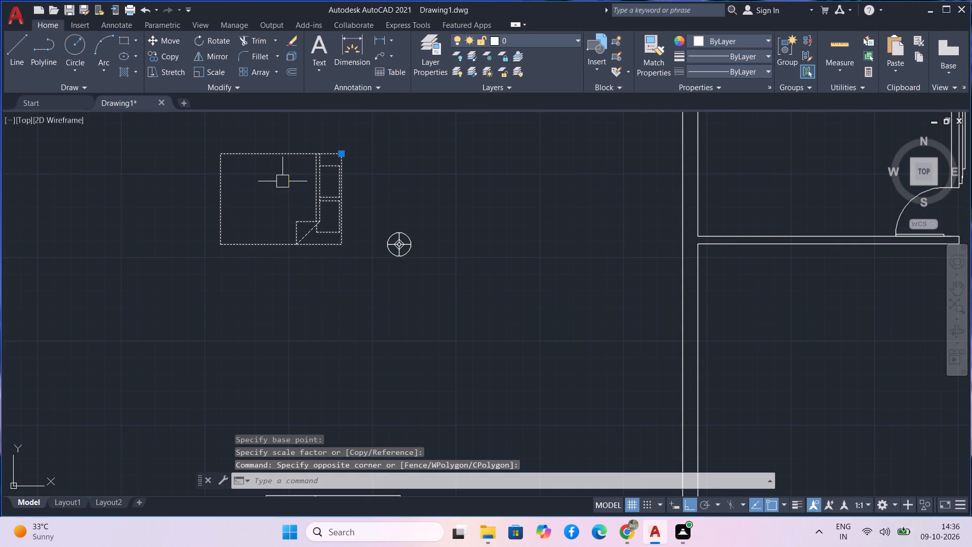
type("co")
key("space")
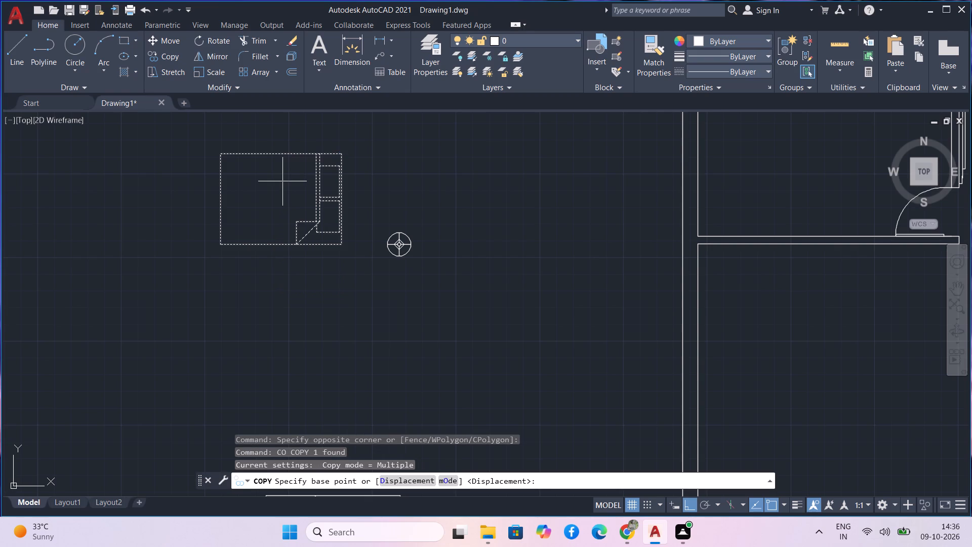
left_click(343, 240)
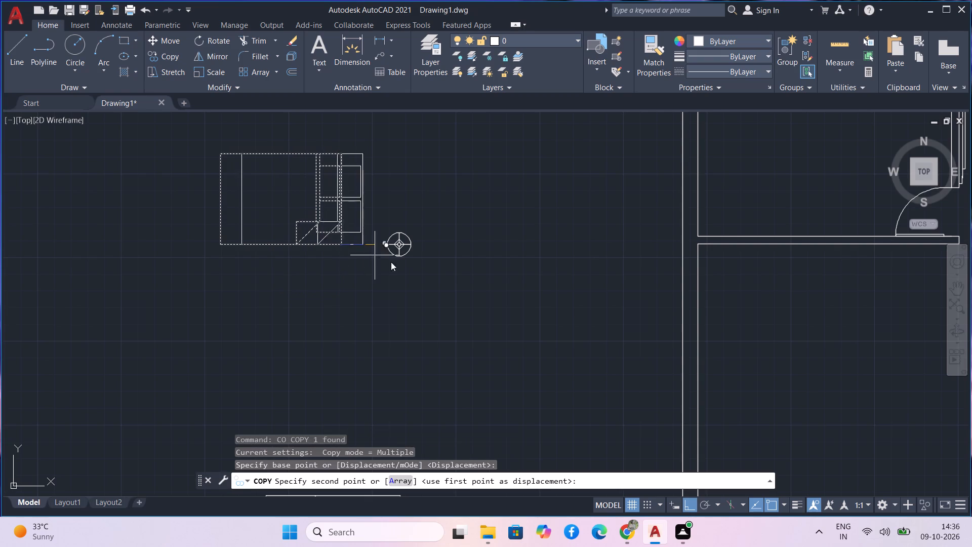
scroll(555, 249, "down", 4)
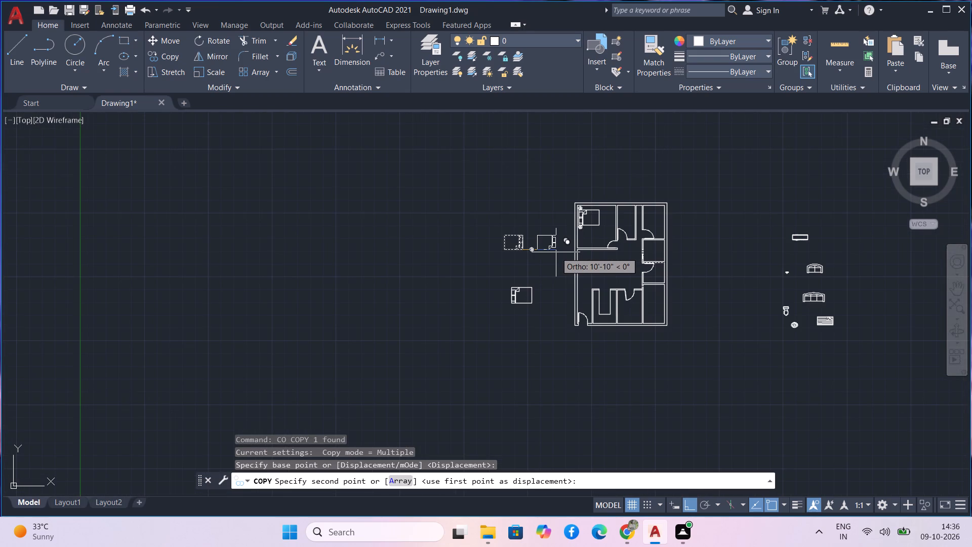
key("F8")
middle_click_drag(556, 252, 387, 199)
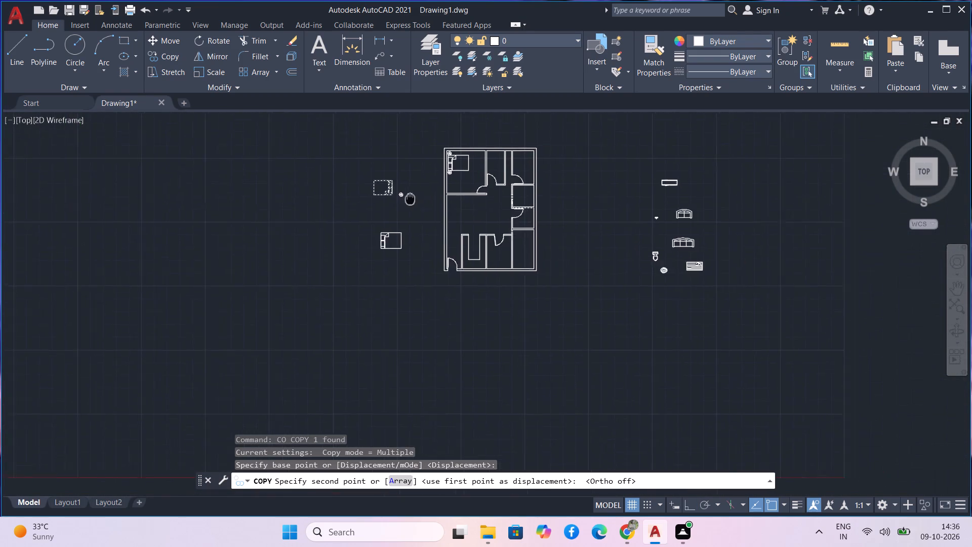
middle_click_drag(387, 199, 165, 299)
scroll(293, 283, "up", 3)
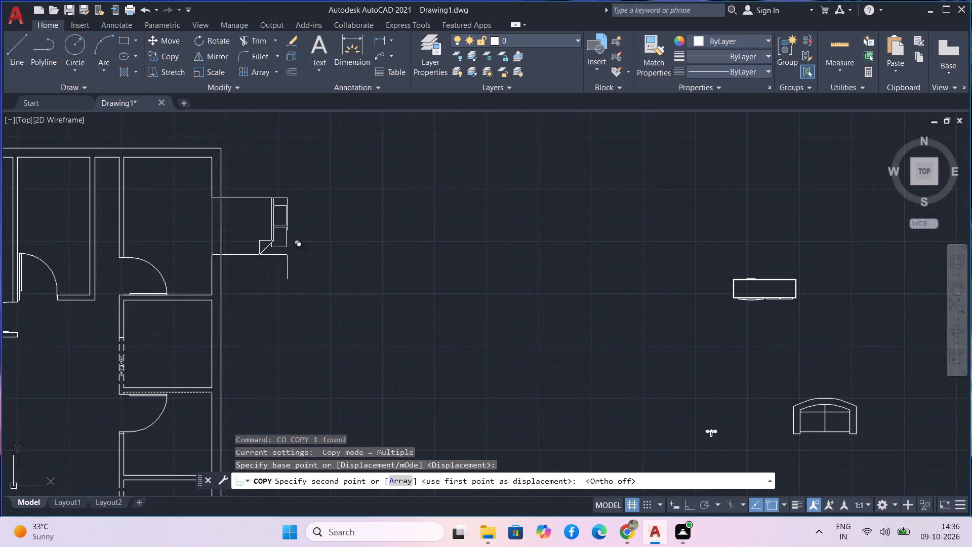
middle_click_drag(329, 229, 415, 284)
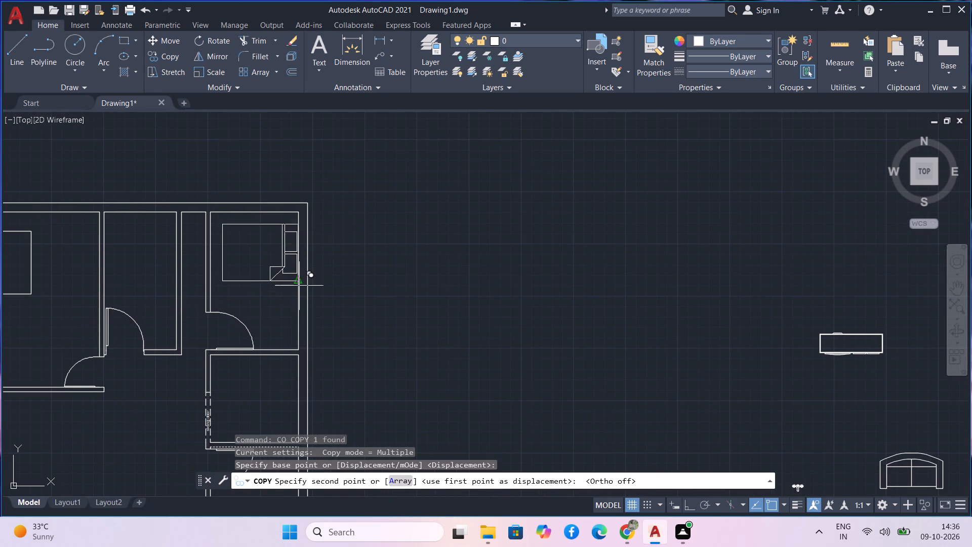
scroll(299, 286, "up", 2)
scroll(285, 243, "down", 2)
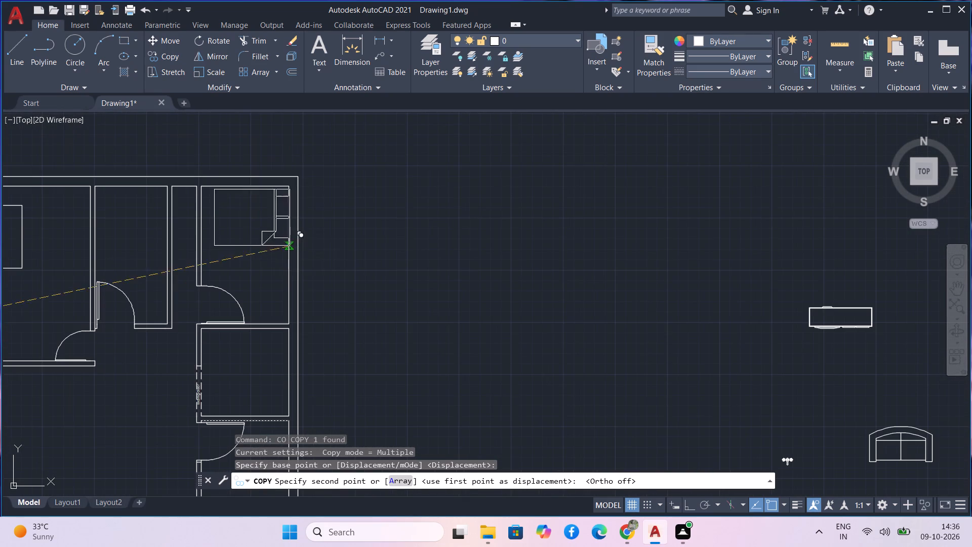
left_click(508, 233)
key("Escape")
Scale the bed copy east of the plan down further about its southwest corner to suit the northeast room.
left_click_drag(519, 289, 518, 276)
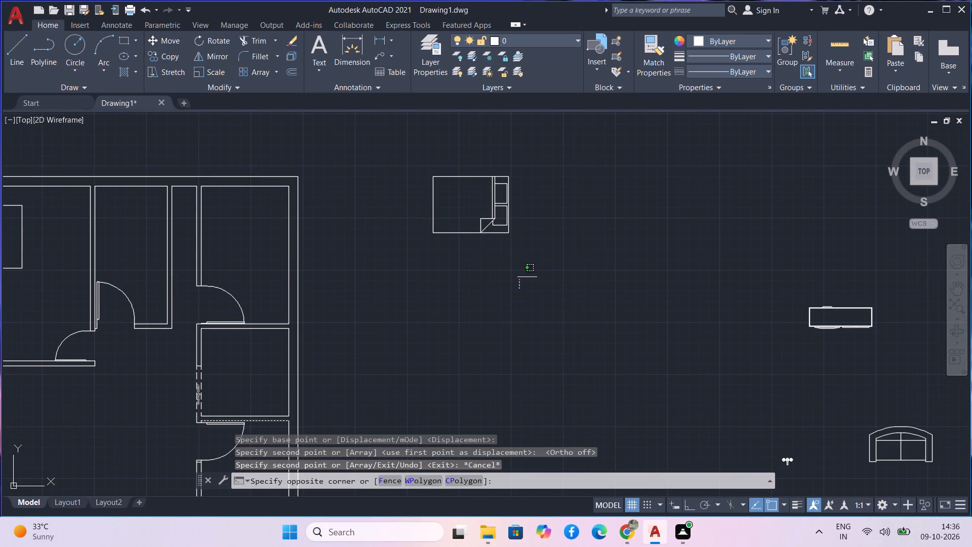
left_click_drag(518, 276, 518, 271)
left_click(443, 162)
type("sc")
key("space")
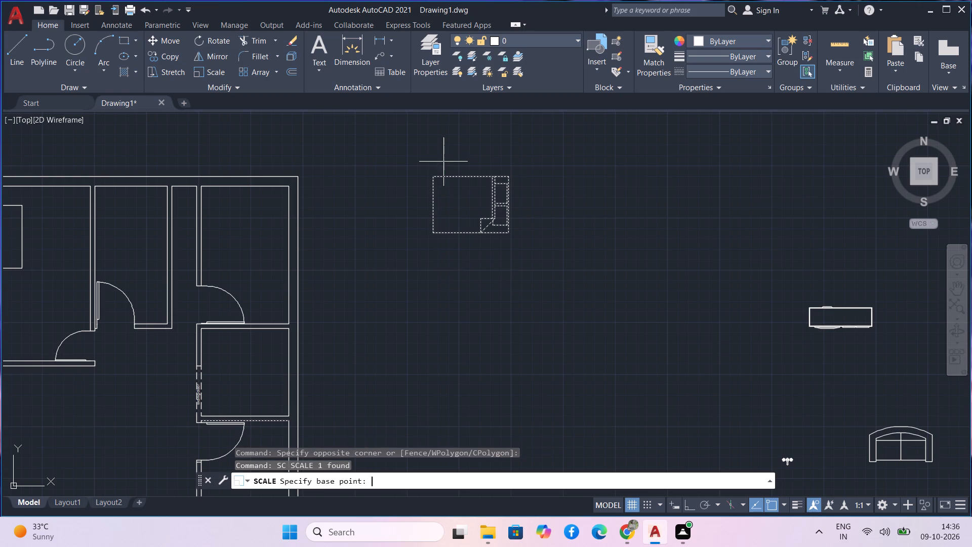
left_click(436, 232)
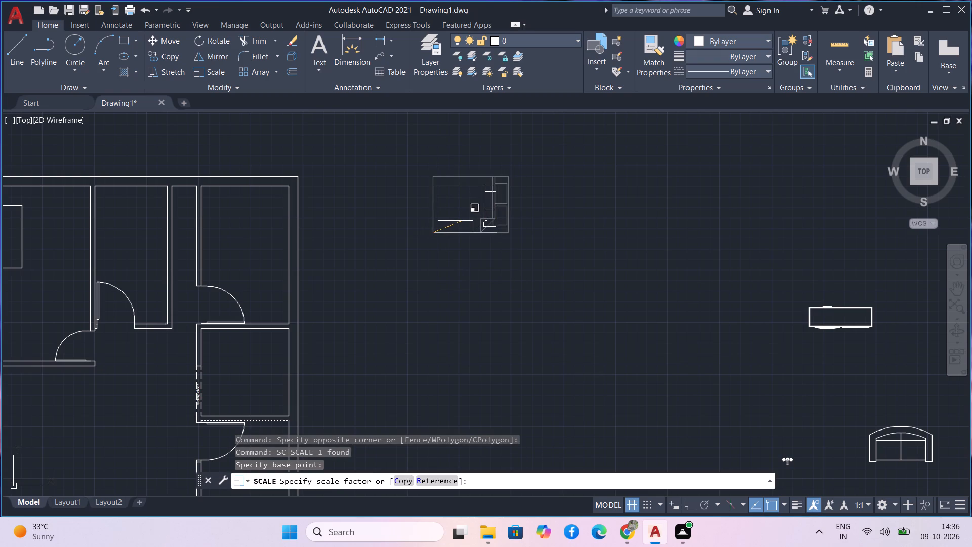
left_click(462, 222)
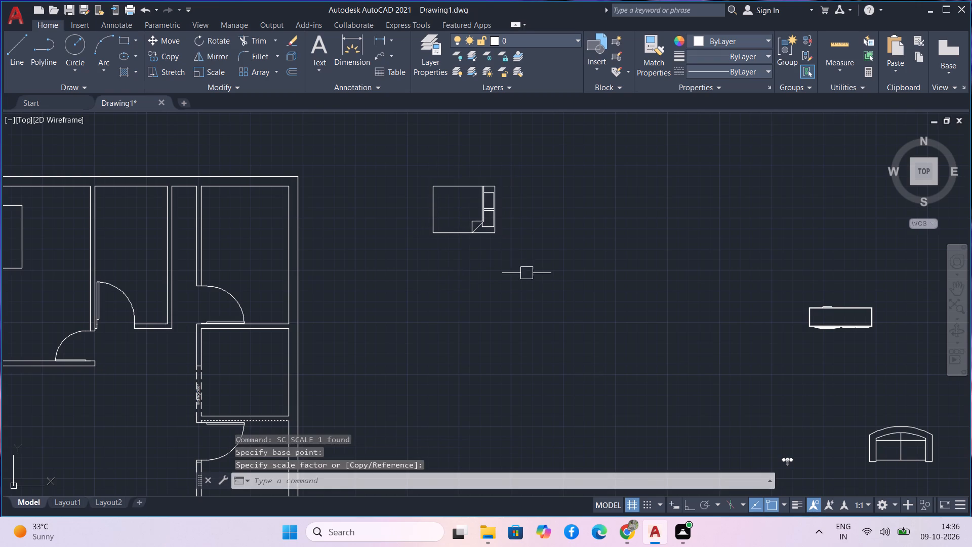
Move the reduced bed by its southeast corner into the northeast room, with its head near the east wall.
left_click_drag(524, 262, 475, 196)
left_click_drag(437, 164, 426, 156)
type("m")
key("space")
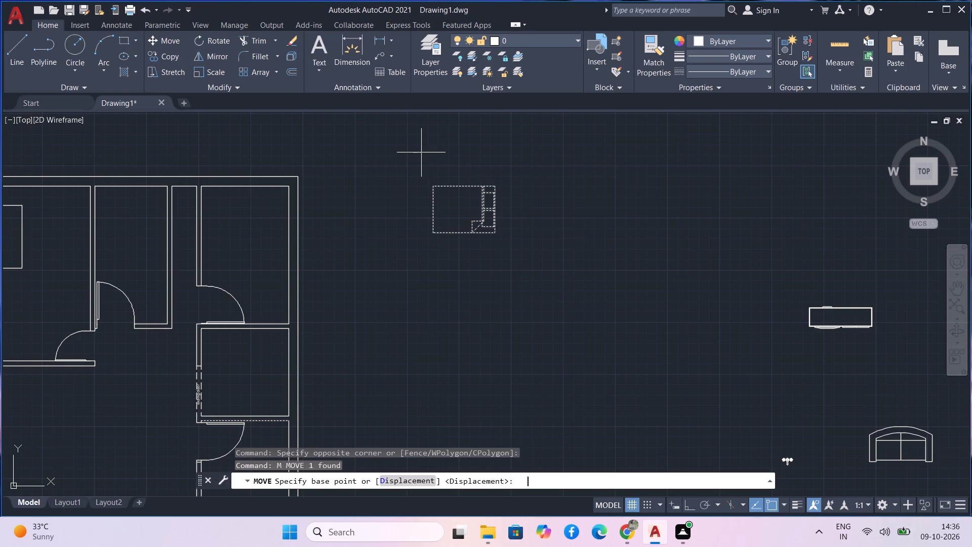
left_click(494, 235)
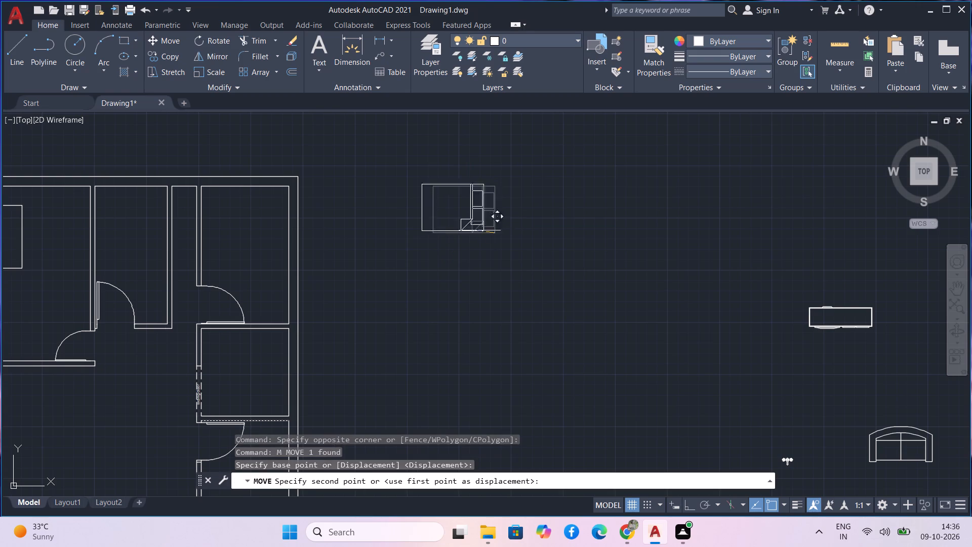
scroll(268, 255, "down", 1)
middle_click_drag(267, 255, 275, 225)
scroll(275, 225, "up", 1)
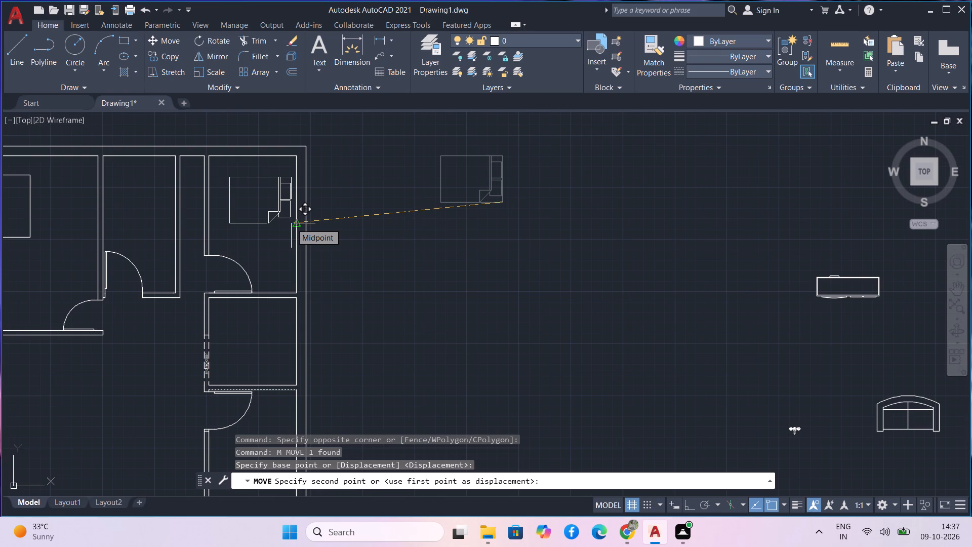
scroll(291, 223, "up", 2)
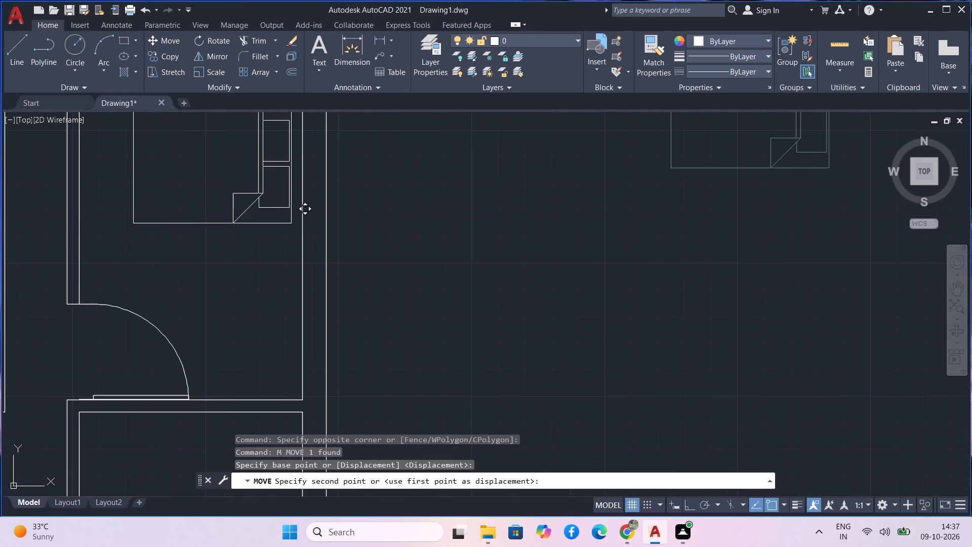
middle_click_drag(291, 223, 280, 339)
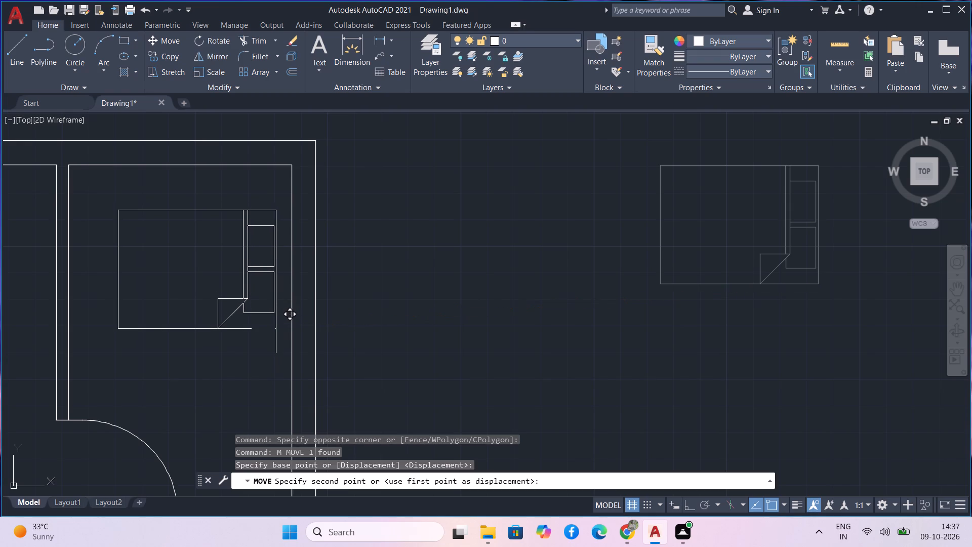
left_click(276, 329)
Copy the spare table lamp west of the plan to the south side of the northeast room's bed head.
scroll(402, 258, "down", 2)
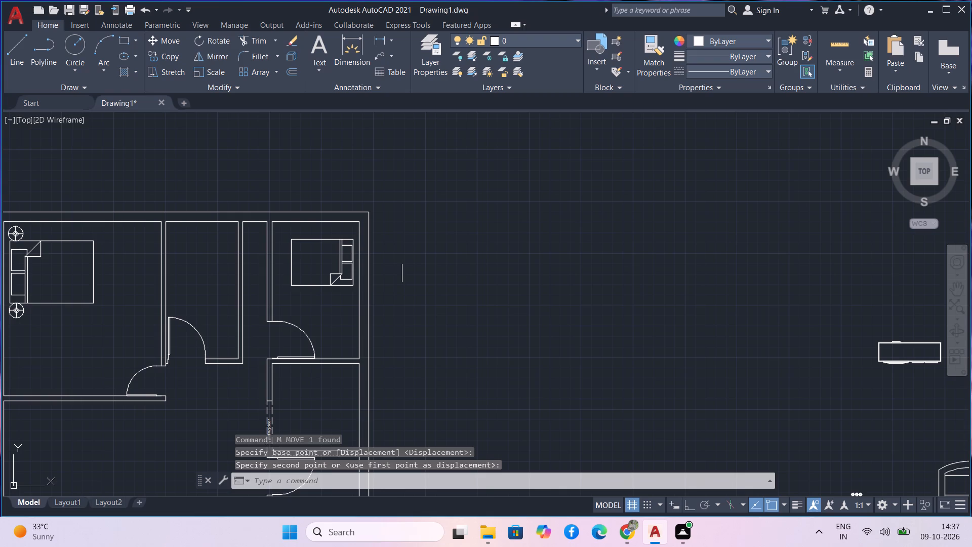
scroll(413, 280, "down", 2)
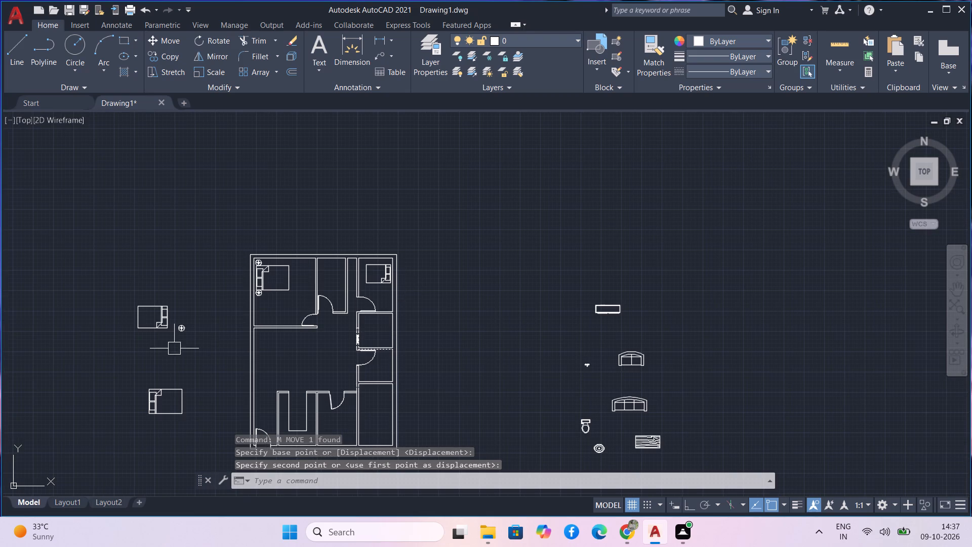
left_click(200, 338)
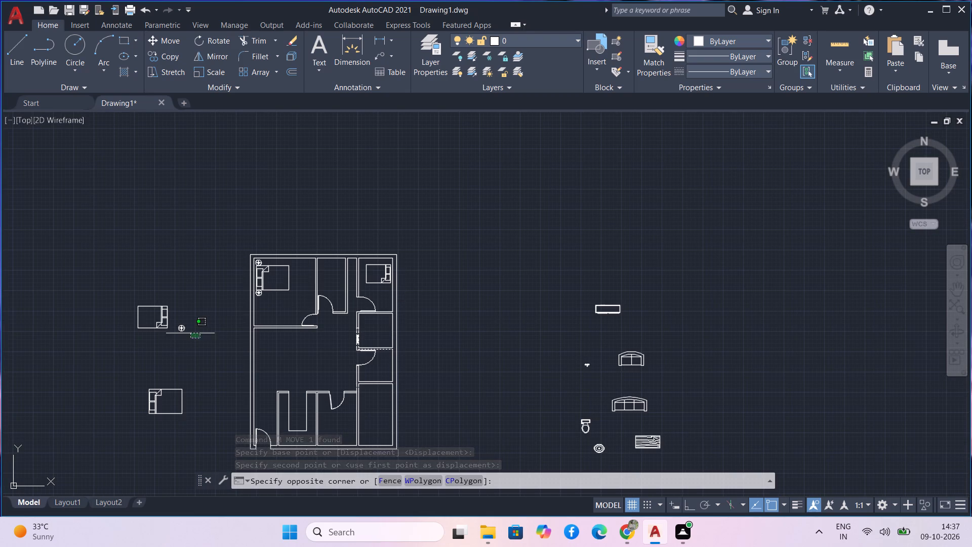
left_click(182, 320)
type("co")
key("space")
scroll(182, 320, "up", 2)
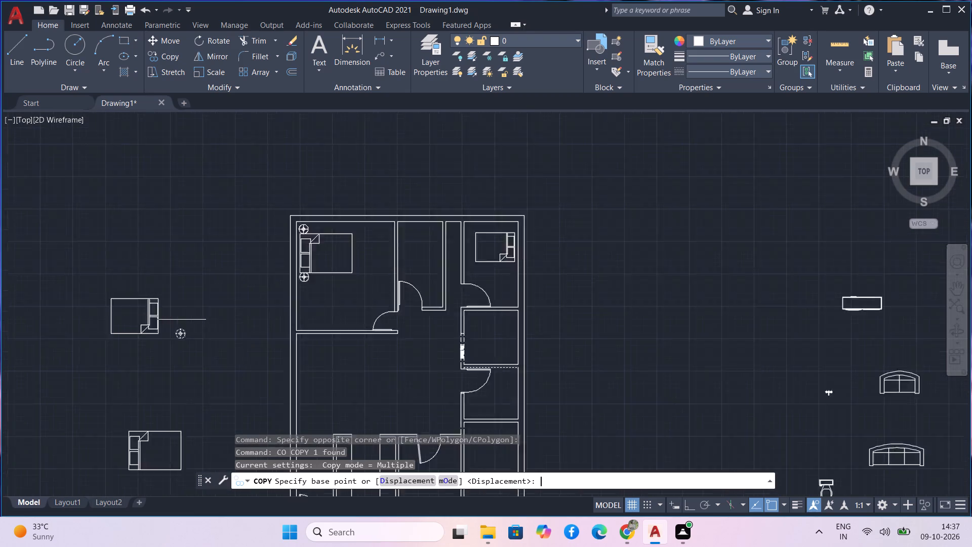
left_click(181, 347)
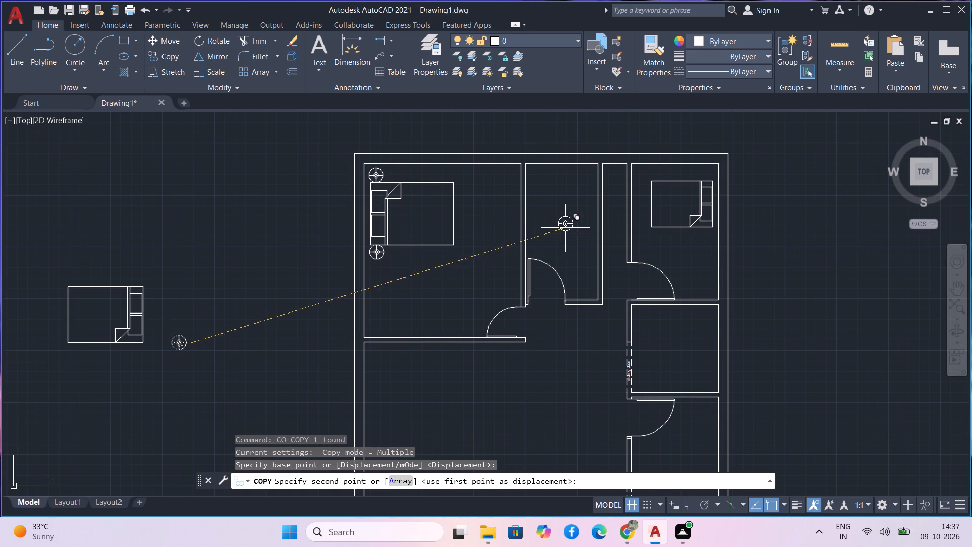
middle_click_drag(571, 232, 98, 248)
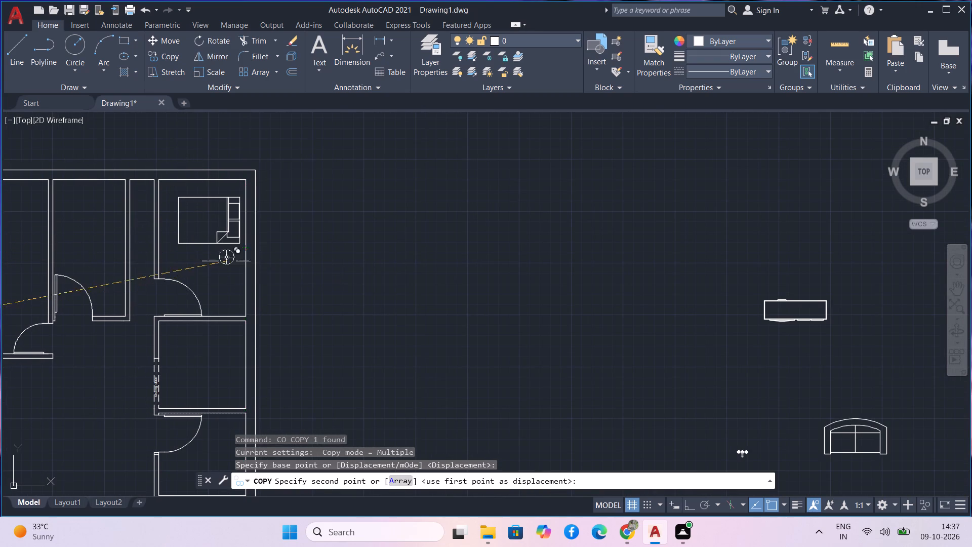
scroll(226, 259, "up", 2)
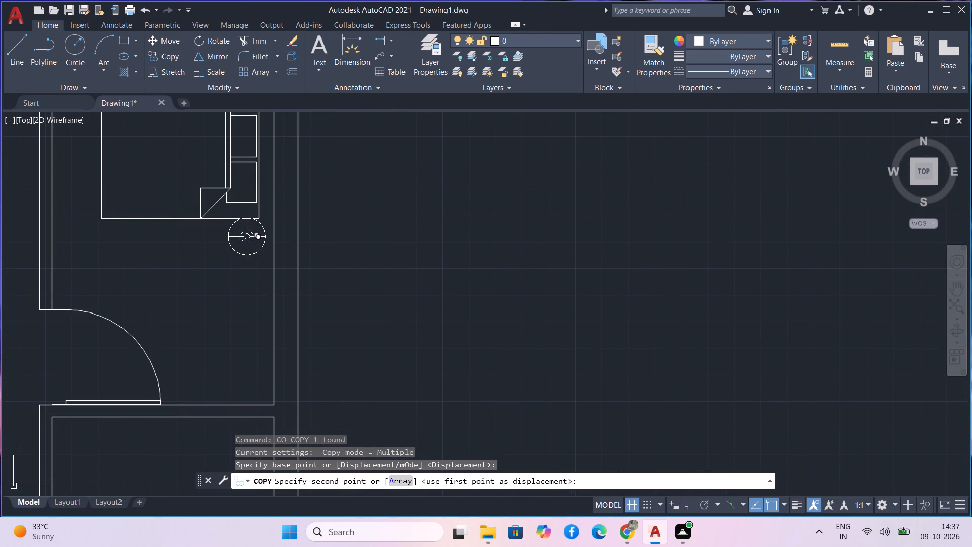
left_click(247, 247)
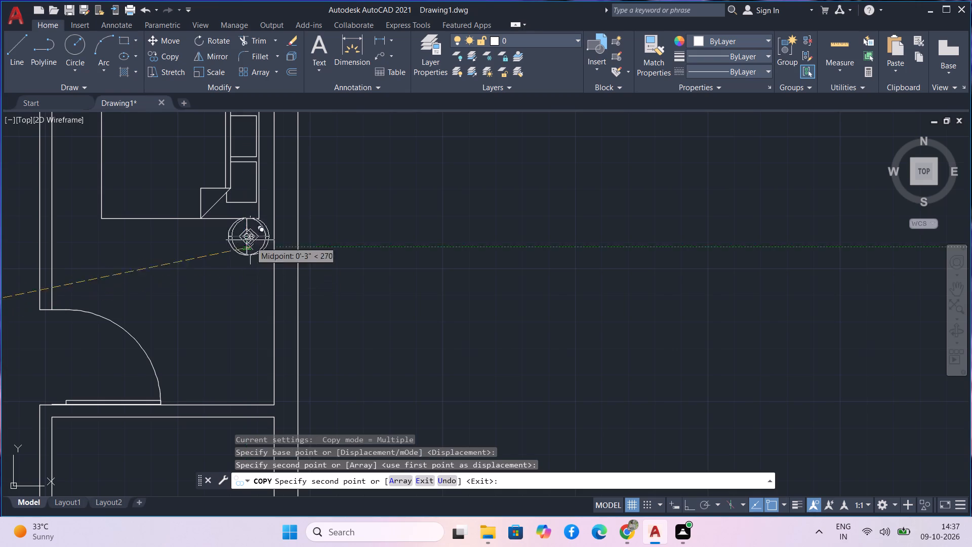
Place a second lamp copy on the north side of the northeast room's bed head and end the copying.
middle_click_drag(247, 144, 247, 147)
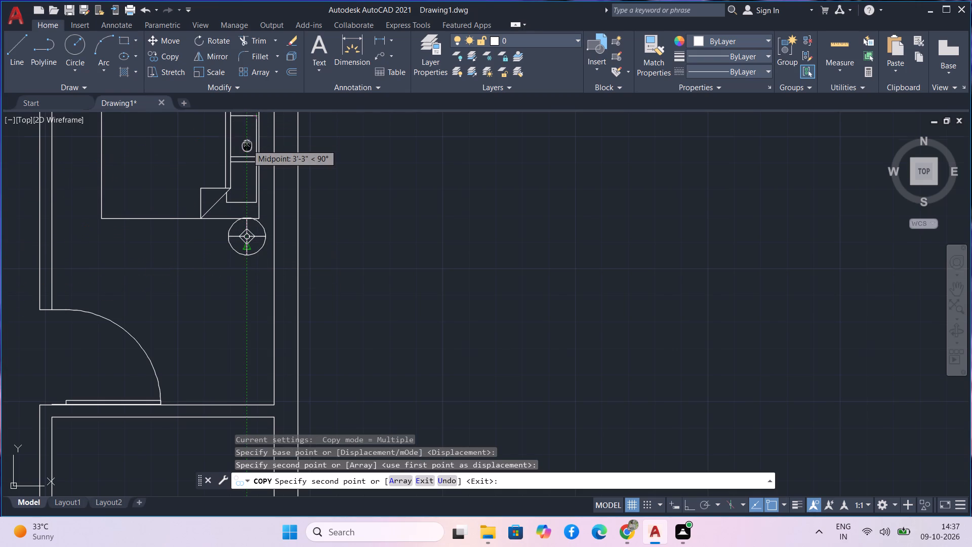
middle_click_drag(247, 147, 232, 345)
scroll(232, 345, "up", 1)
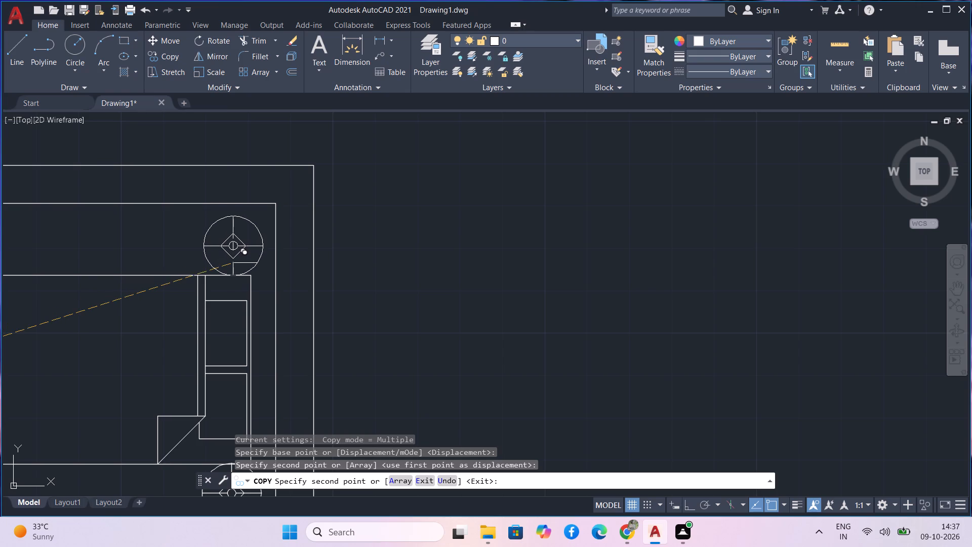
left_click(233, 263)
scroll(404, 263, "down", 3)
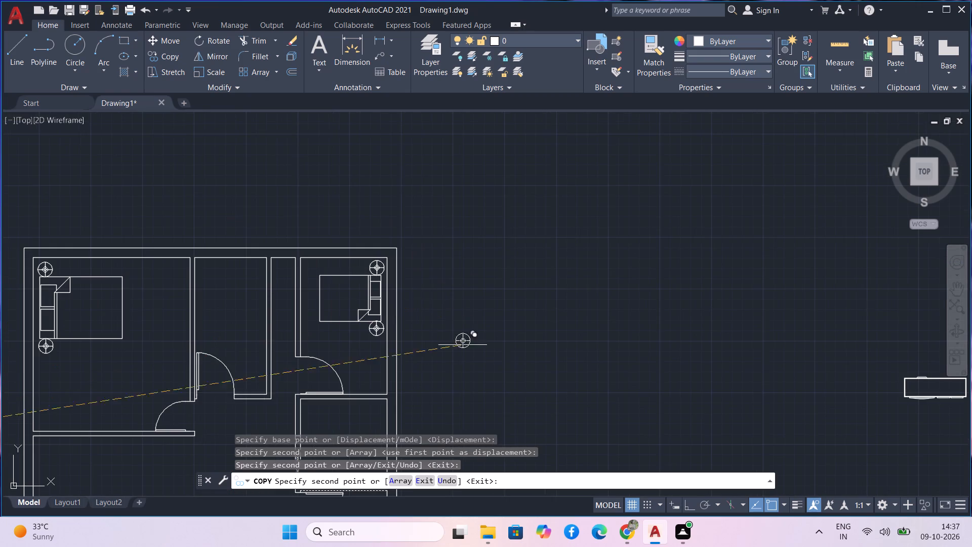
middle_click_drag(469, 370, 462, 287)
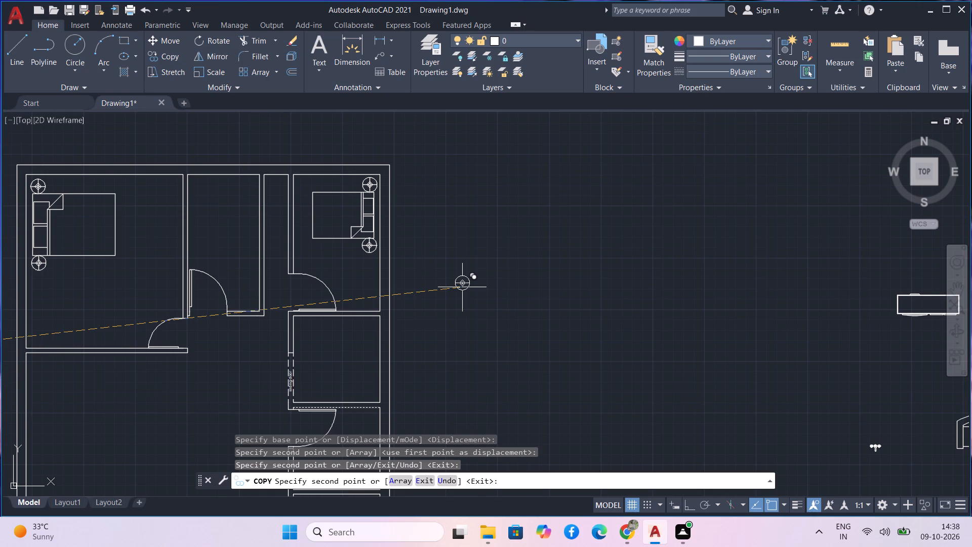
middle_click_drag(462, 287, 554, 252)
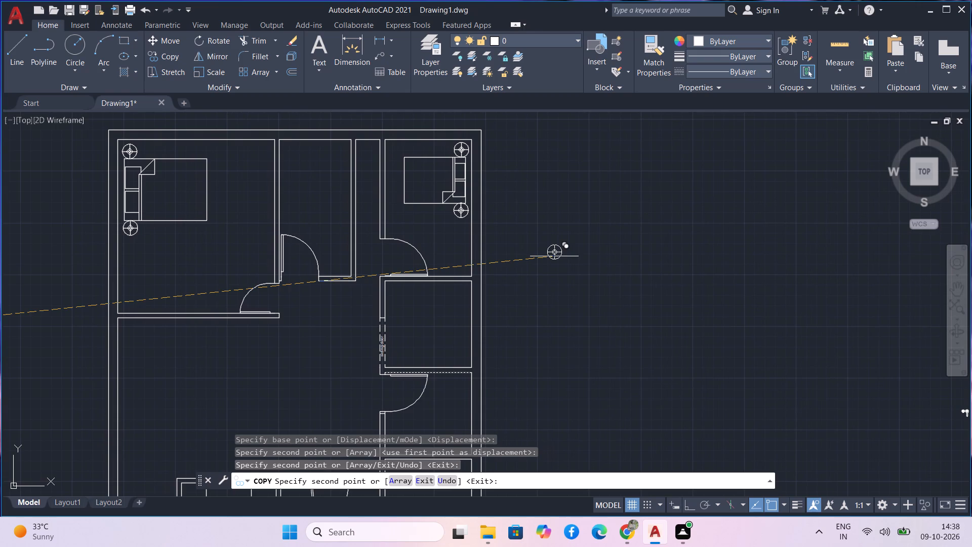
scroll(554, 256, "down", 1)
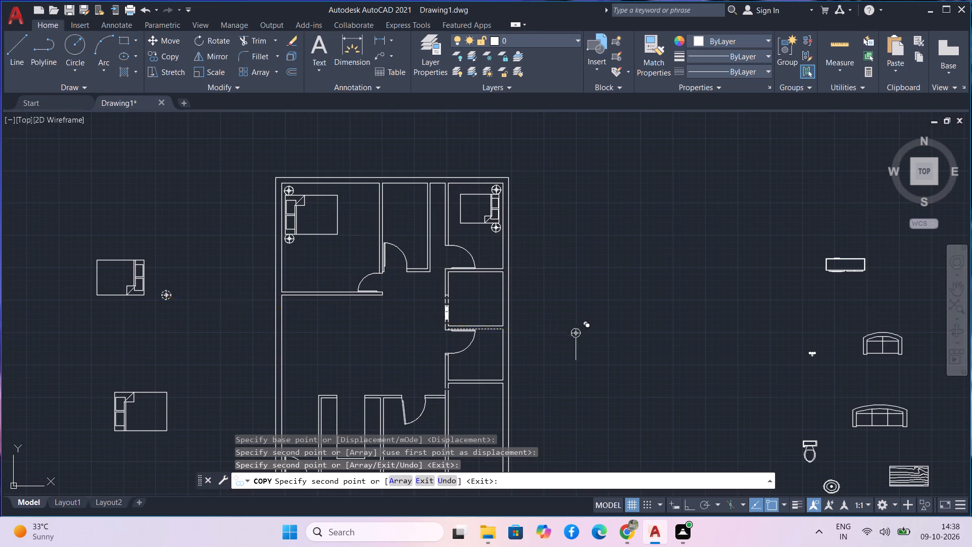
key("Escape")
Insert the Dining Set - 36 x 72 in. block from DesignCenter's Home - Space Planner.dwg above the spare furniture east of the plan.
middle_click_drag(575, 336, 563, 311)
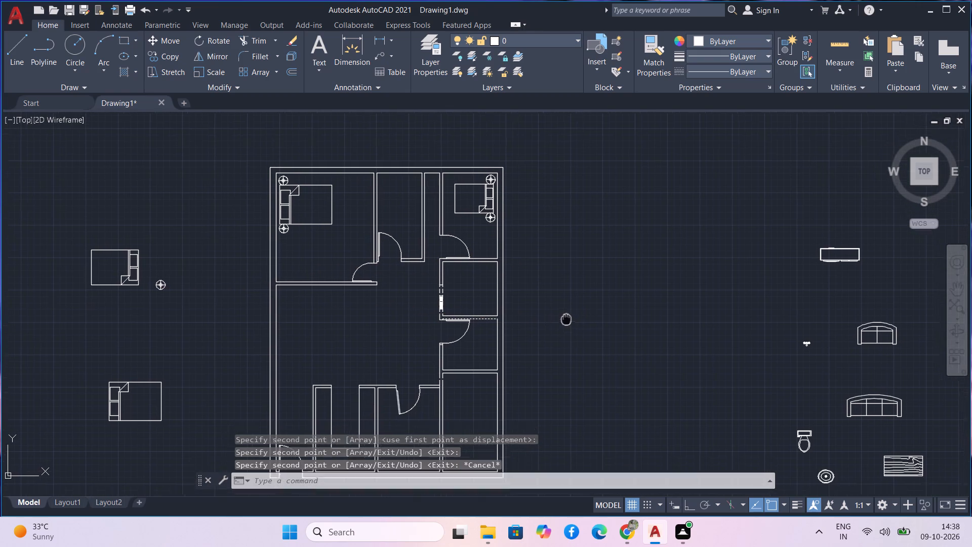
middle_click_drag(563, 311, 552, 278)
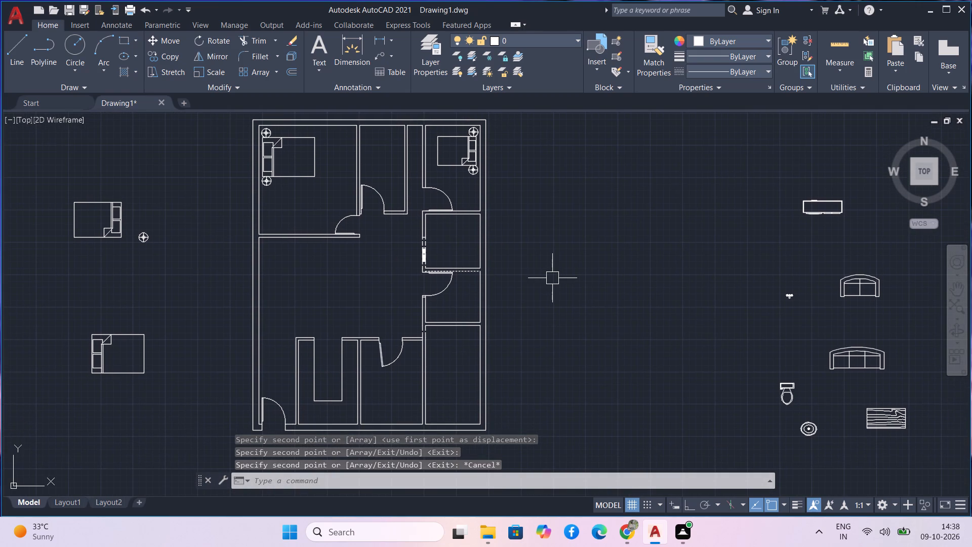
scroll(653, 317, "down", 1)
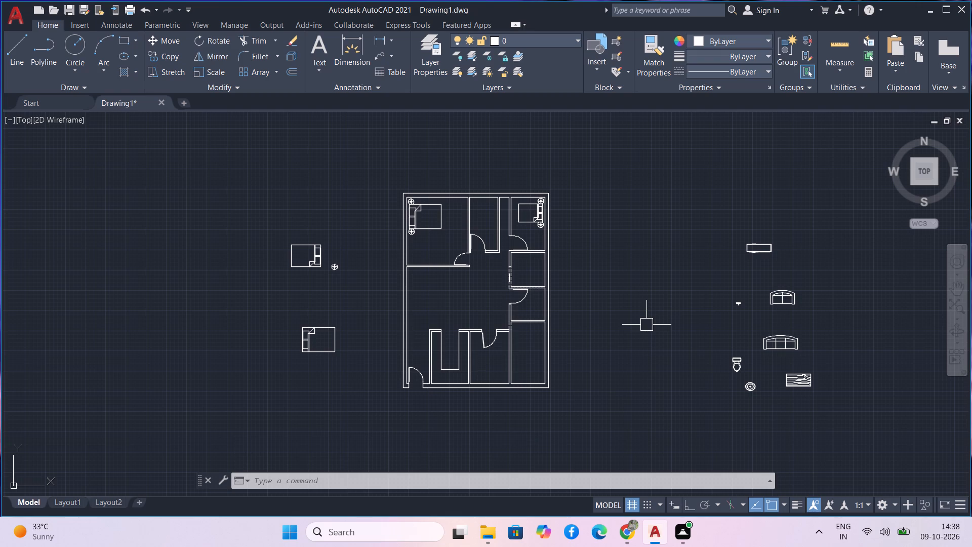
key("ctrl+2")
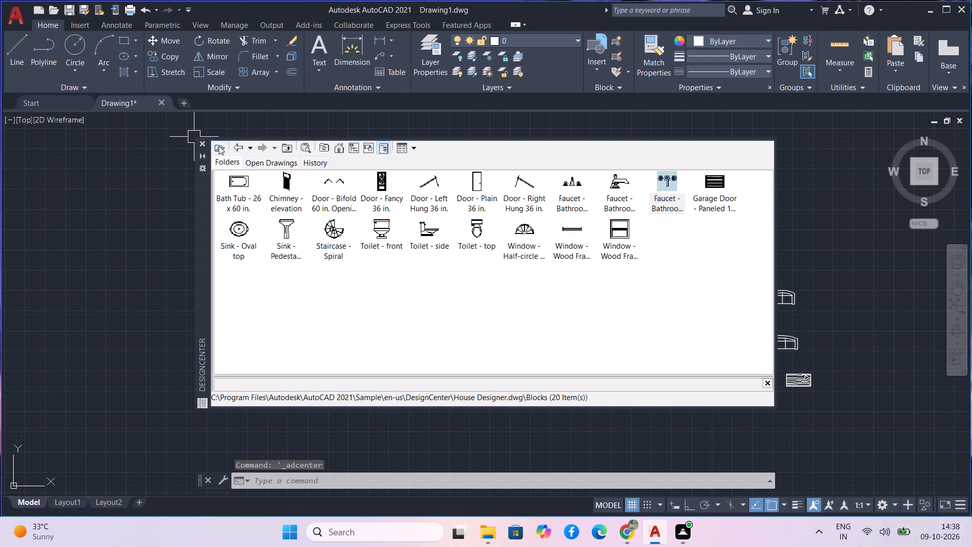
left_click(241, 148)
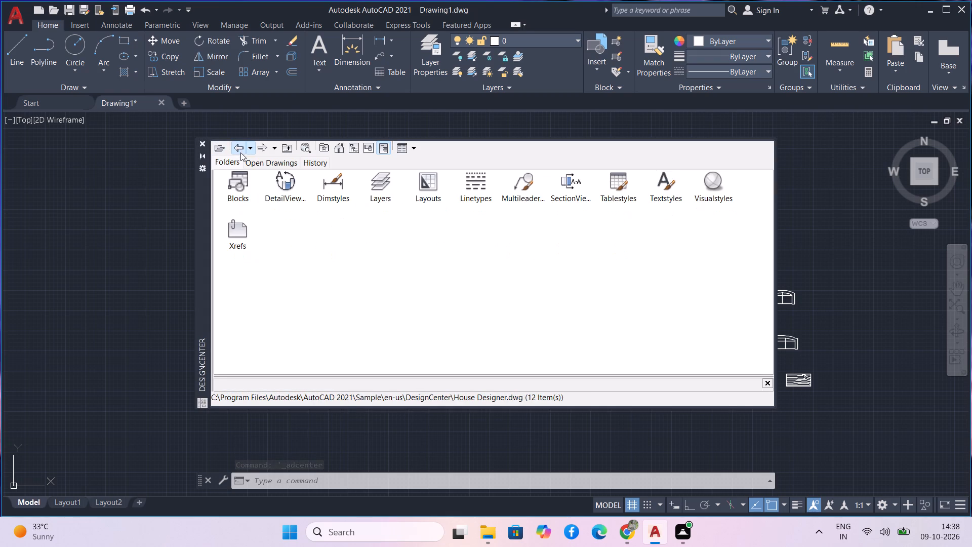
left_click(238, 150)
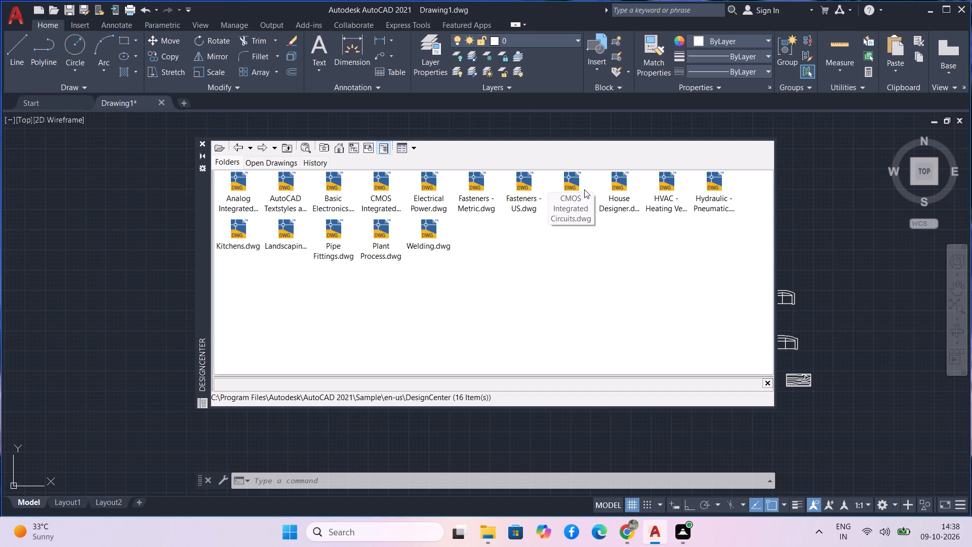
double_click(576, 184)
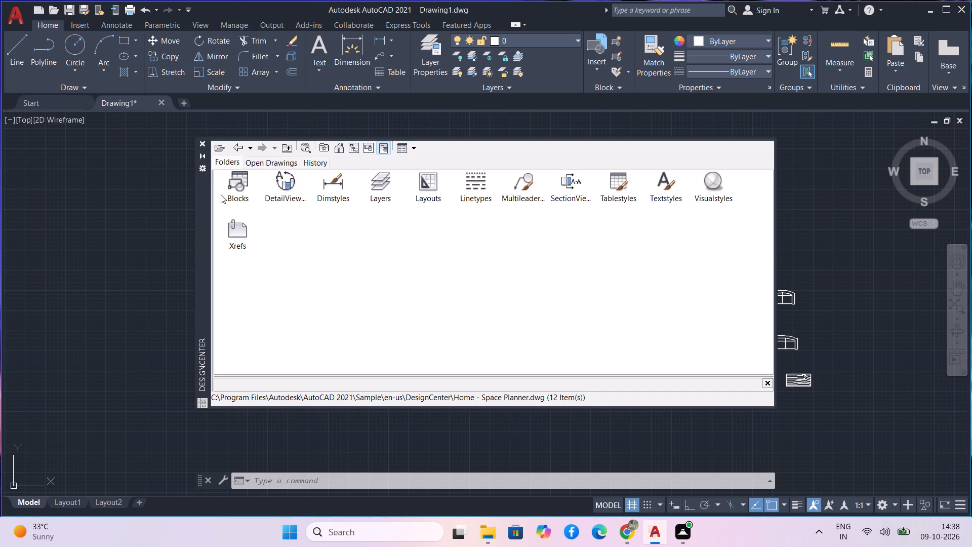
double_click(236, 178)
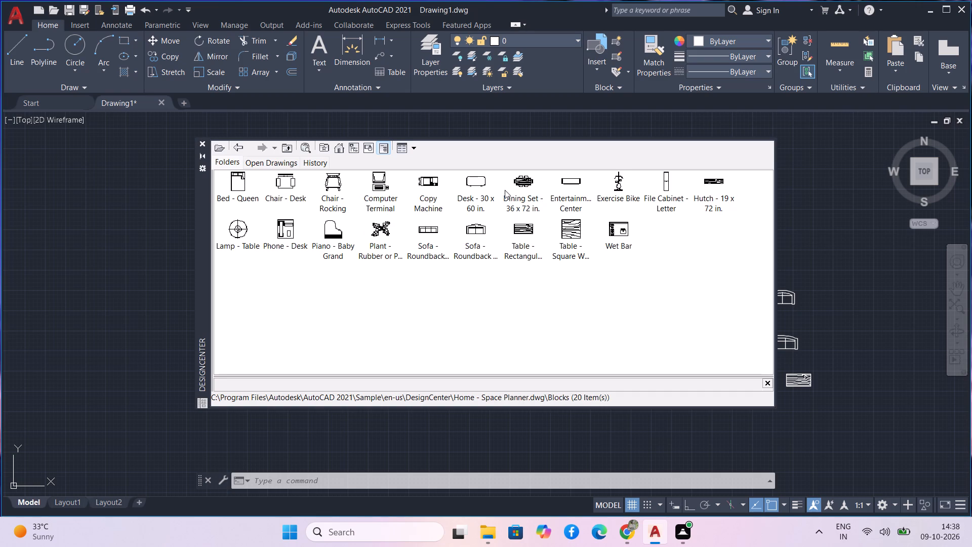
left_click_drag(522, 182, 821, 215)
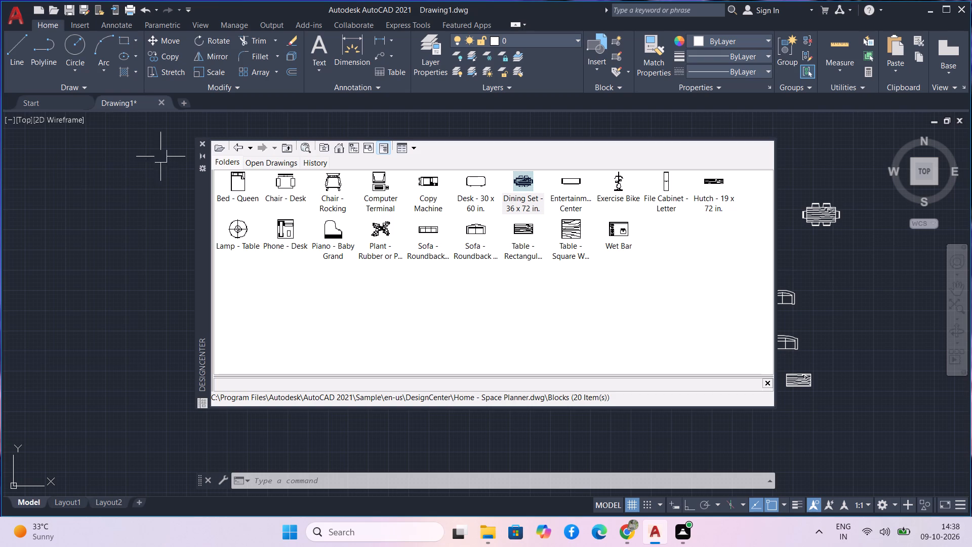
left_click(199, 146)
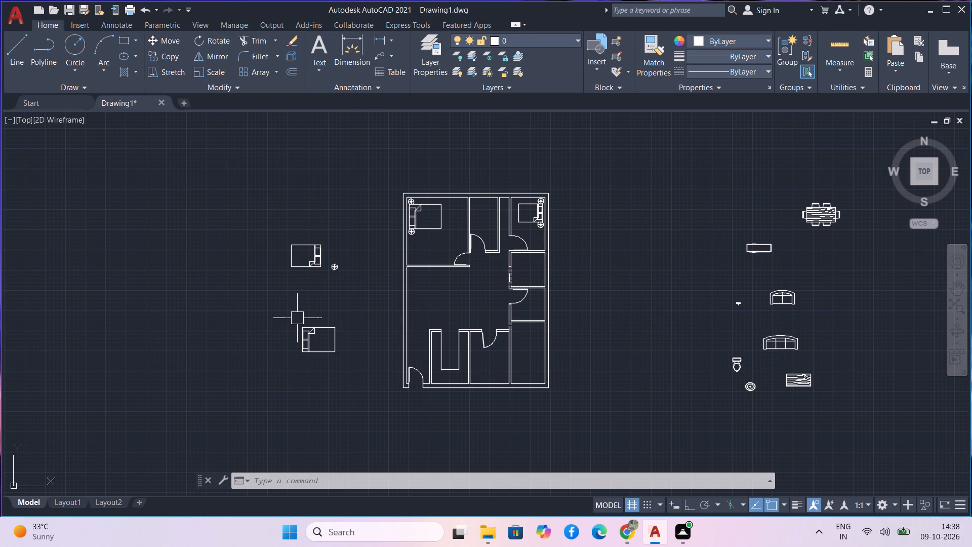
Delete the two spare beds and the spare table lamp west of the plan.
left_click_drag(352, 369, 322, 332)
left_click(228, 192)
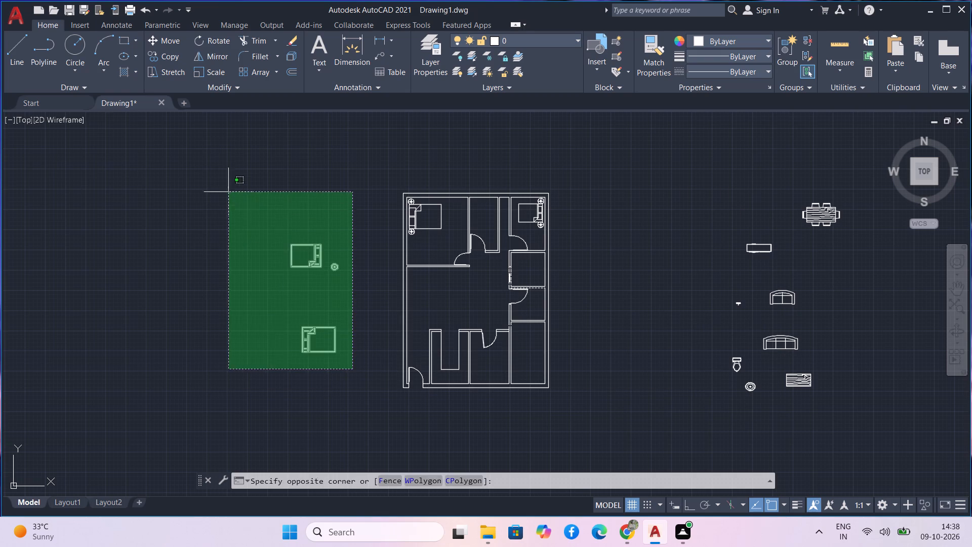
key("Delete")
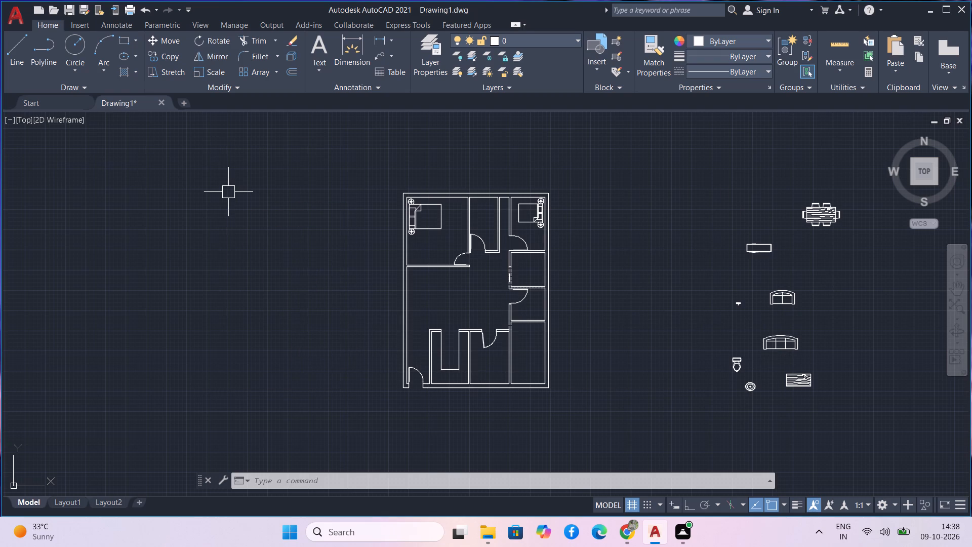
middle_click_drag(348, 271, 147, 244)
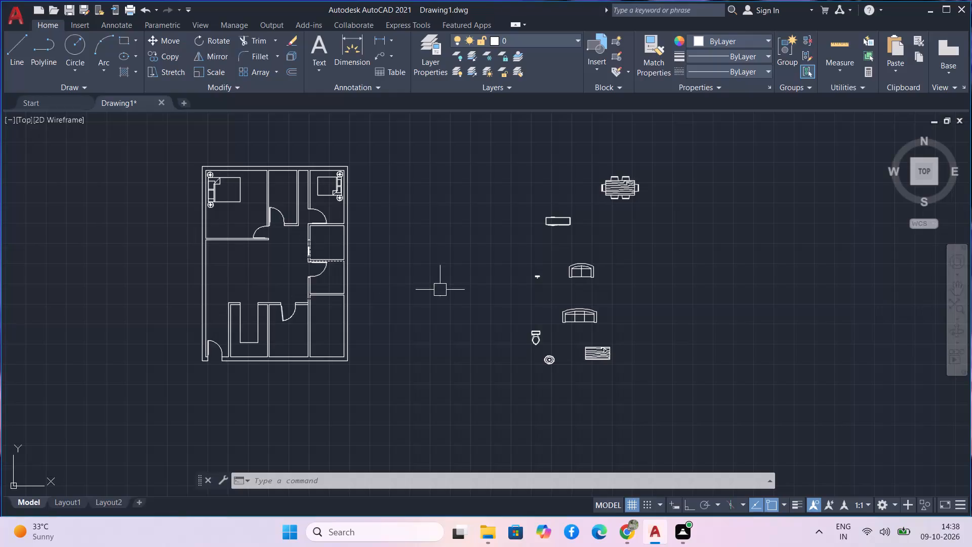
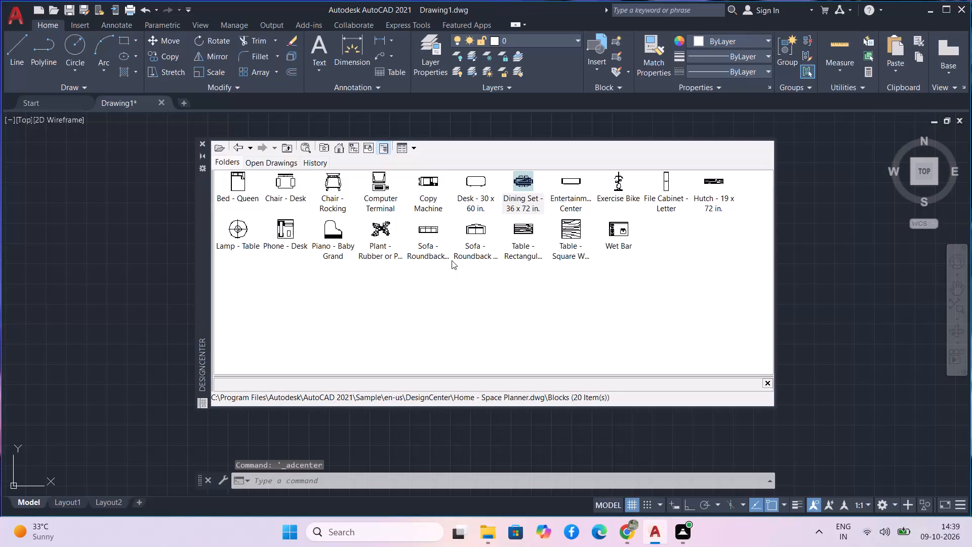
Insert the Bath Tub - 26 x 60 in. block from House Designer.dwg in DesignCenter into empty space beyond the loose furniture blocks.
left_click(242, 150)
left_click(241, 150)
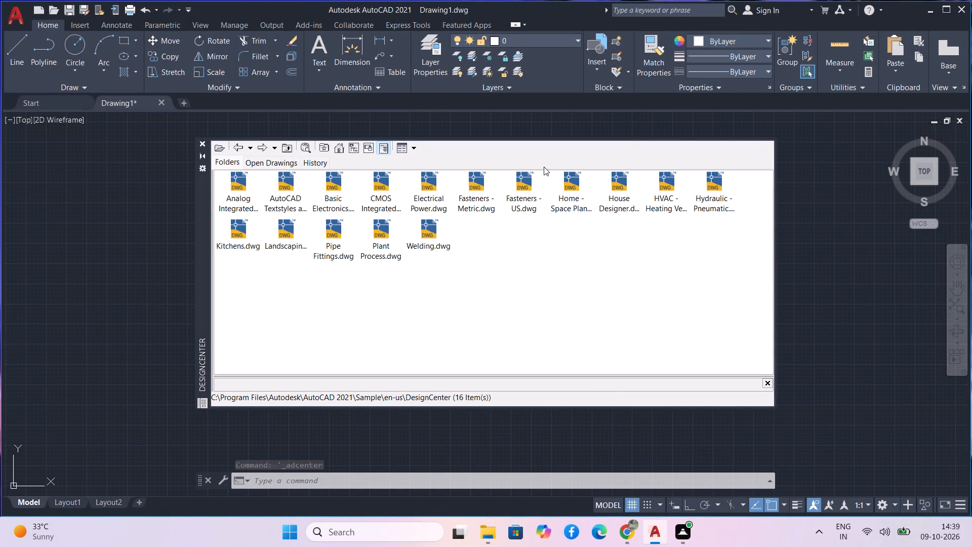
double_click(622, 180)
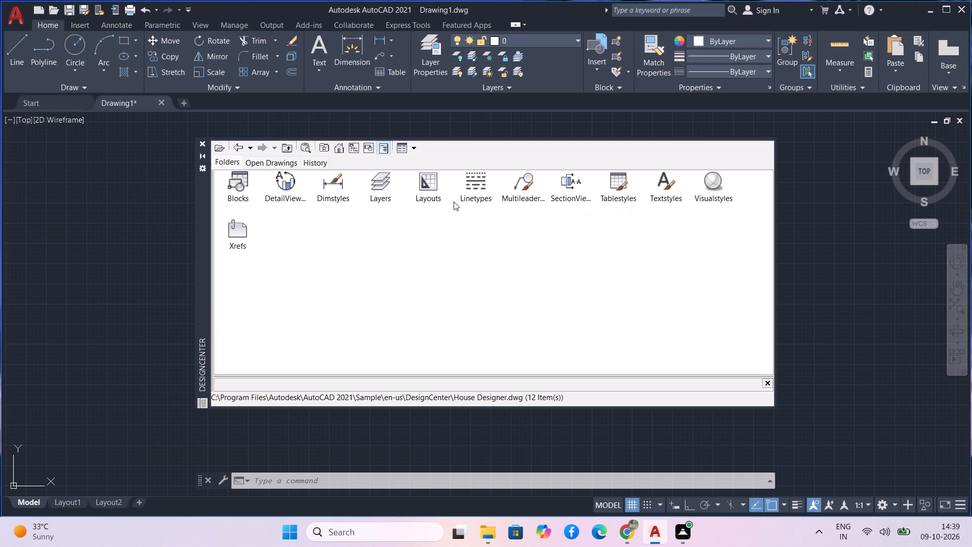
double_click(240, 188)
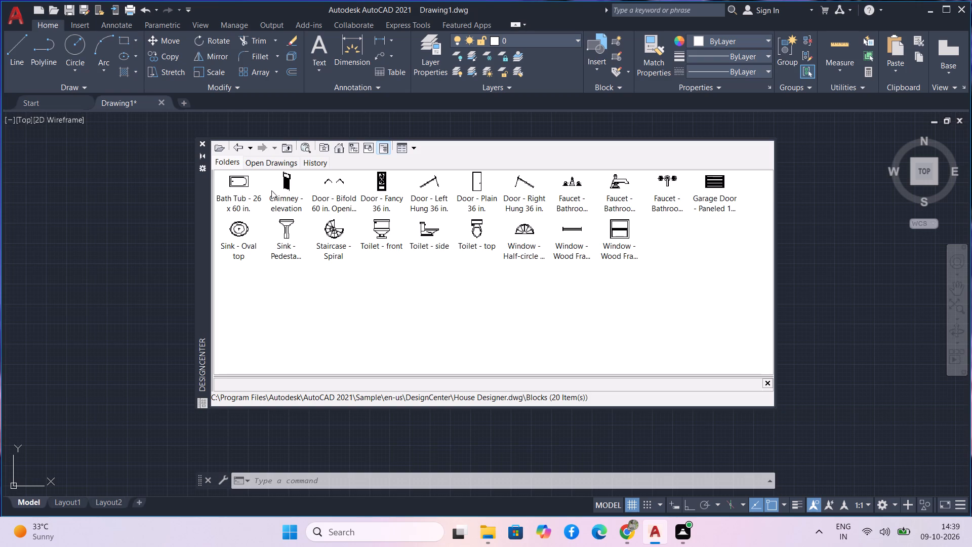
left_click_drag(242, 178, 835, 227)
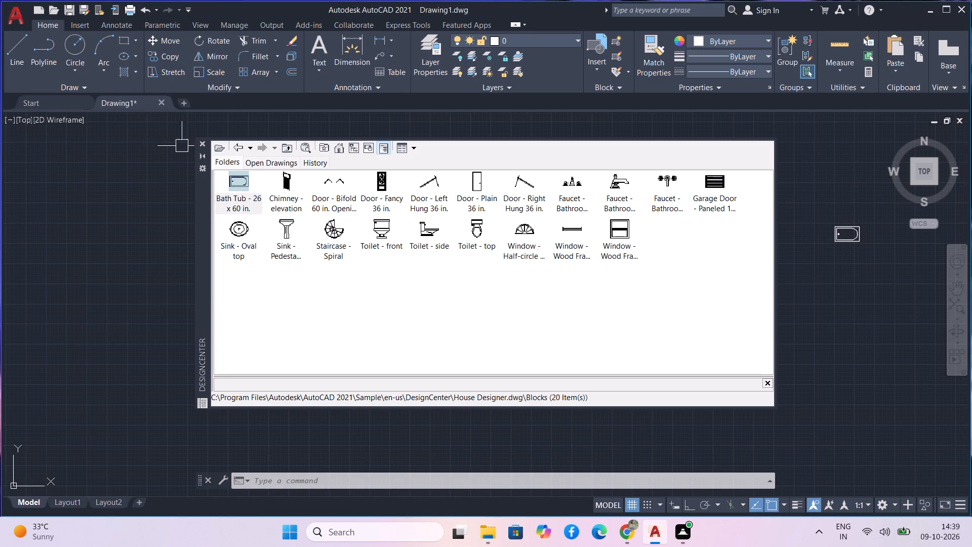
left_click(202, 145)
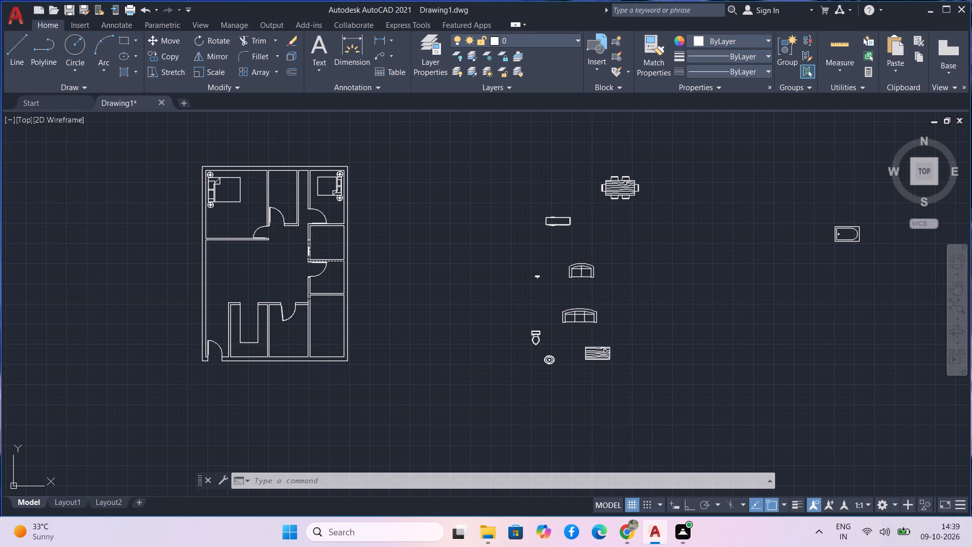
Copy the top-view toilet block to the empty space just outside the floor plan's east wall, beside the smaller bedroom.
middle_click_drag(534, 360, 462, 347)
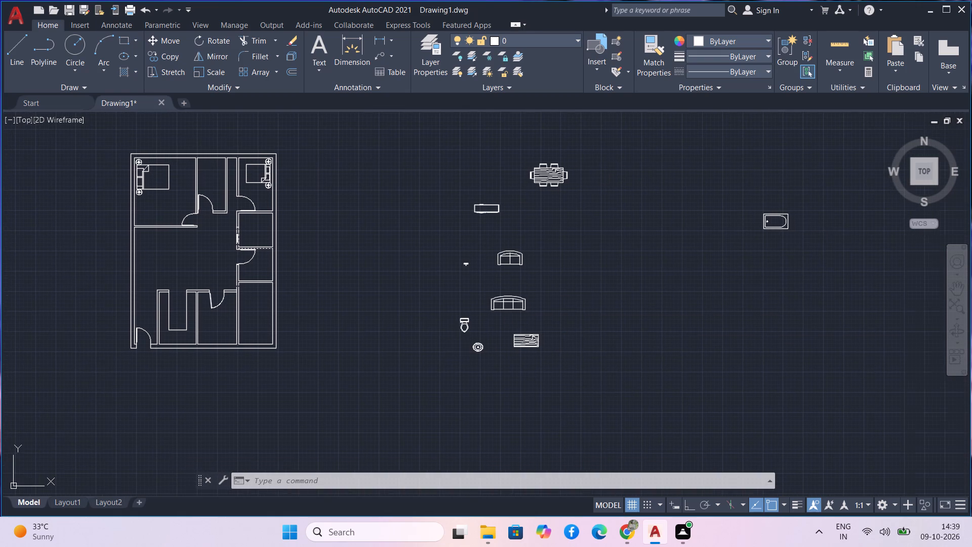
scroll(471, 327, "up", 2)
left_click(475, 342)
left_click(443, 300)
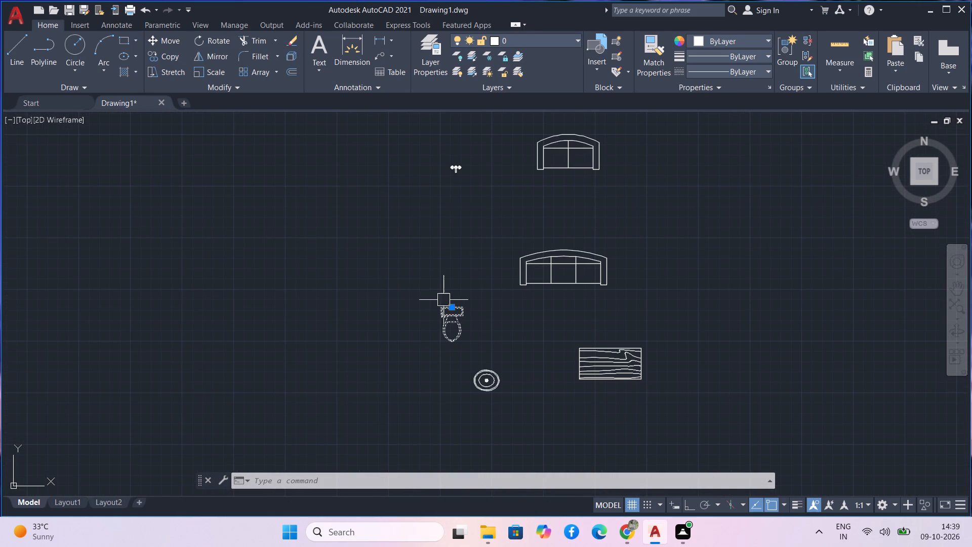
type("cc")
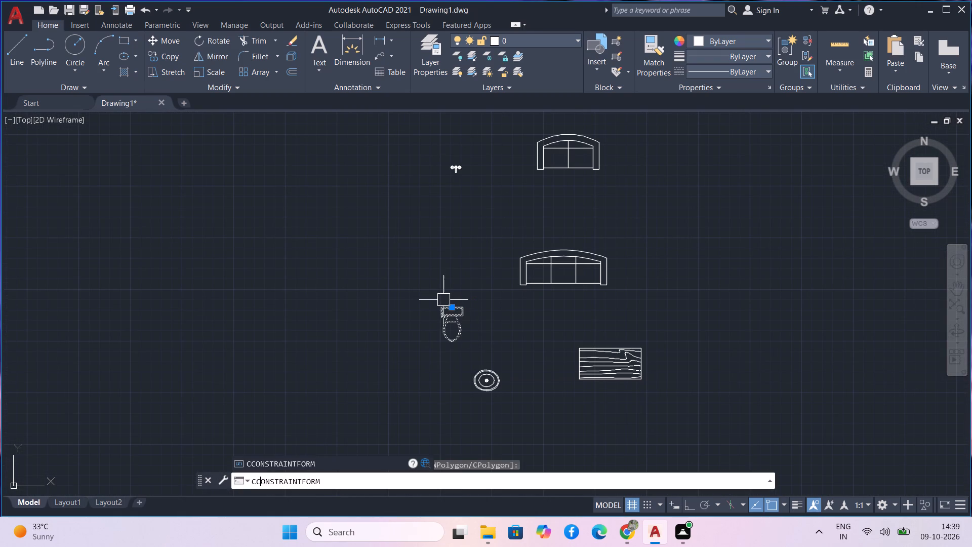
key("BackSpace")
key("BackSpace")
type("o")
key("space")
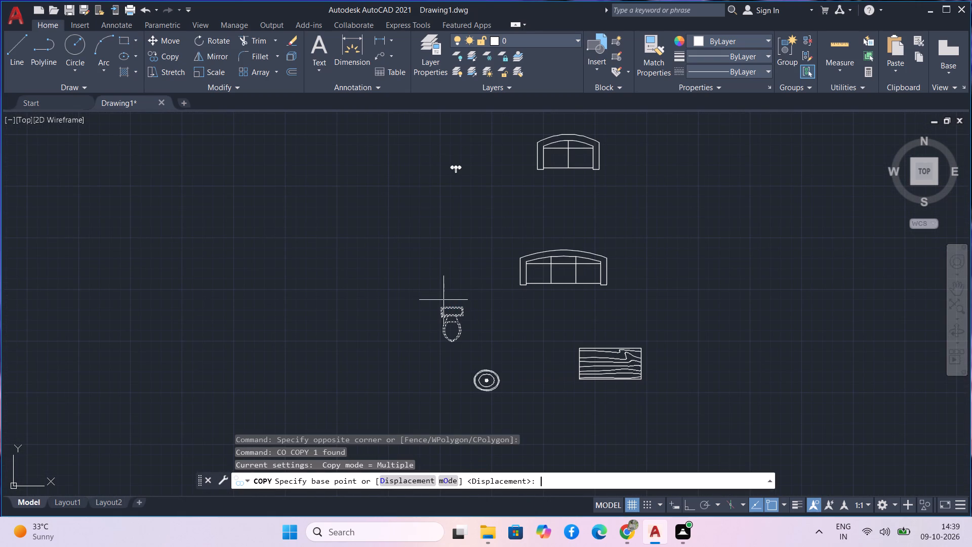
left_click(449, 335)
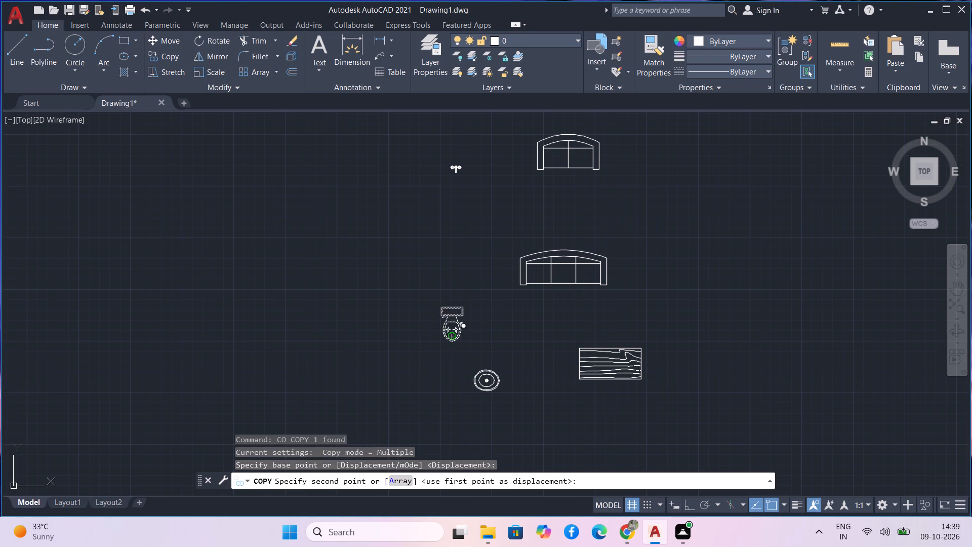
scroll(291, 305, "down", 2)
middle_click_drag(292, 307, 363, 324)
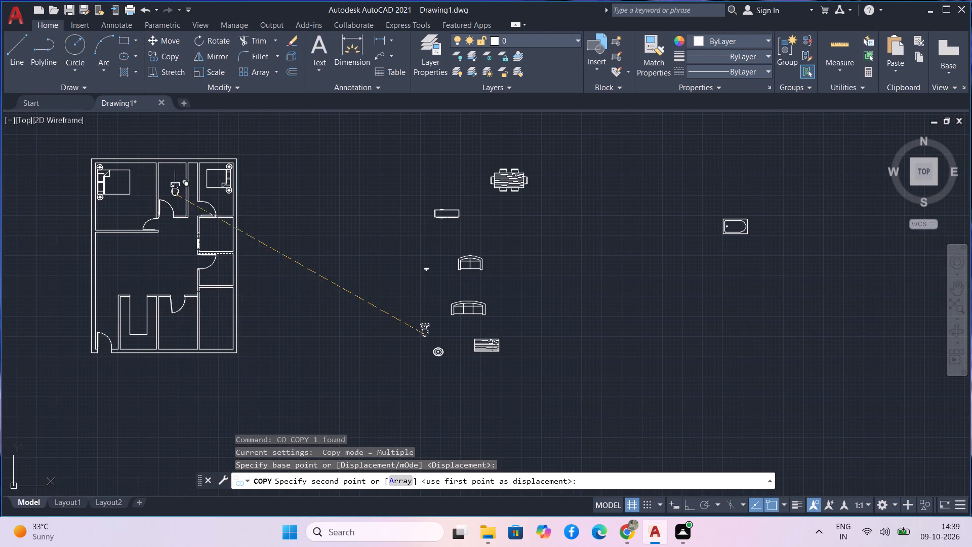
left_click(269, 206)
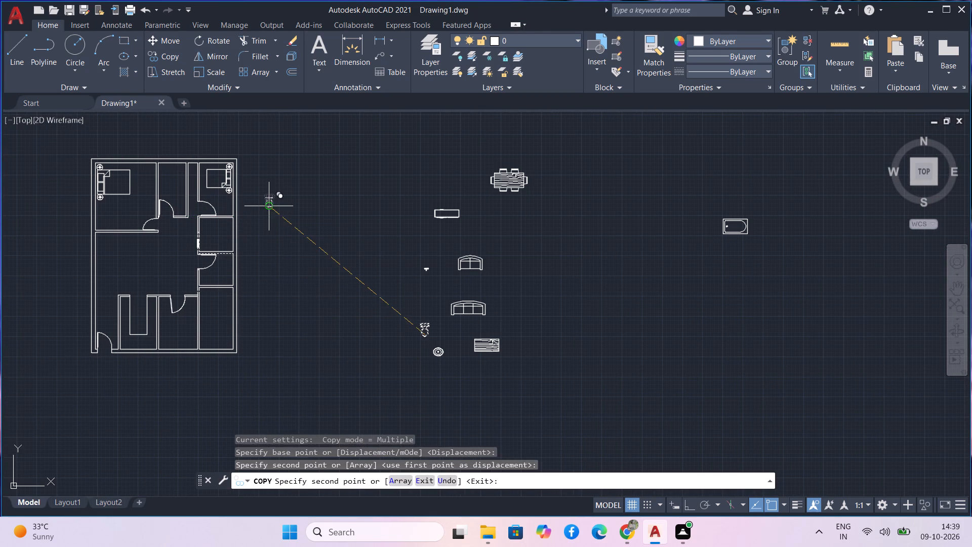
key("Escape")
Rotate the copied toilet 270° about the outer corner of its tank, with Ortho on.
left_click(296, 230)
left_click(262, 172)
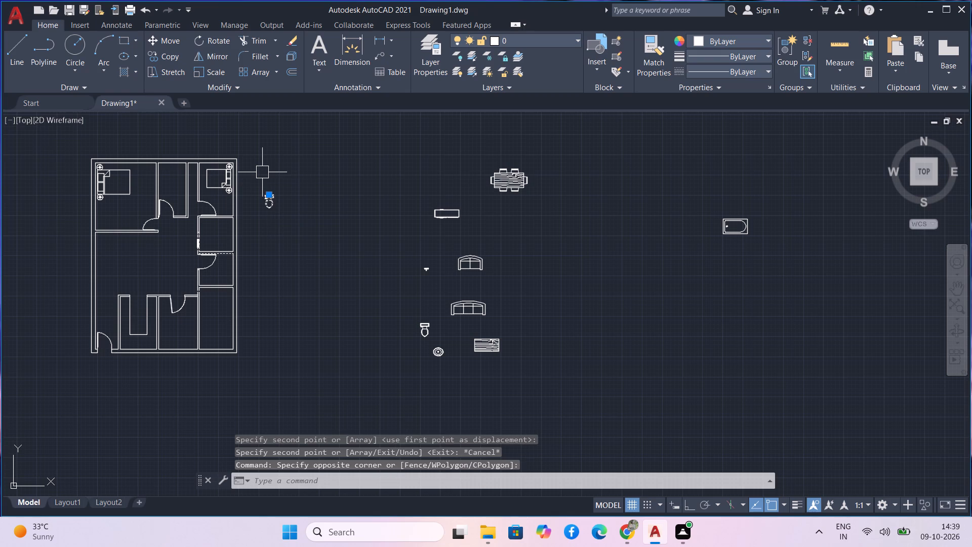
type("ro")
key("space")
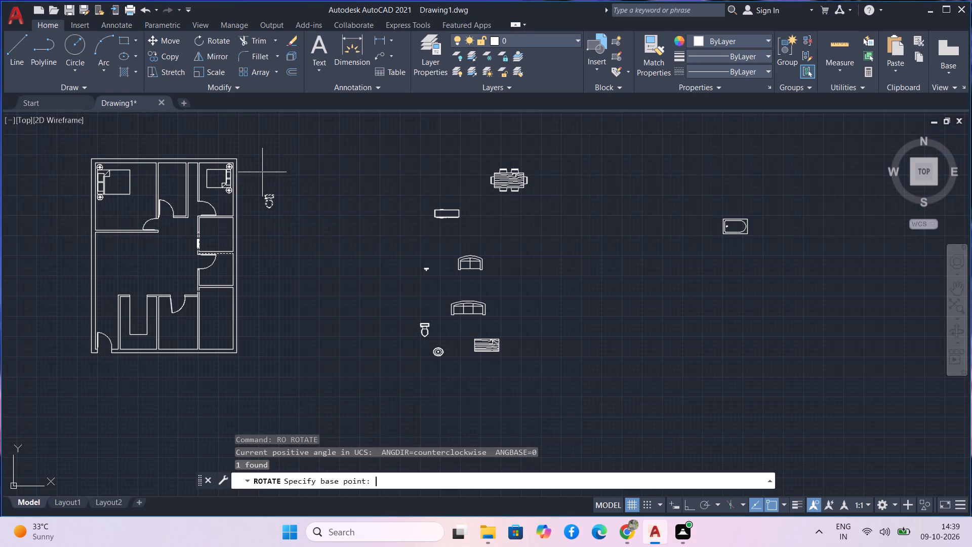
scroll(276, 204, "up", 2)
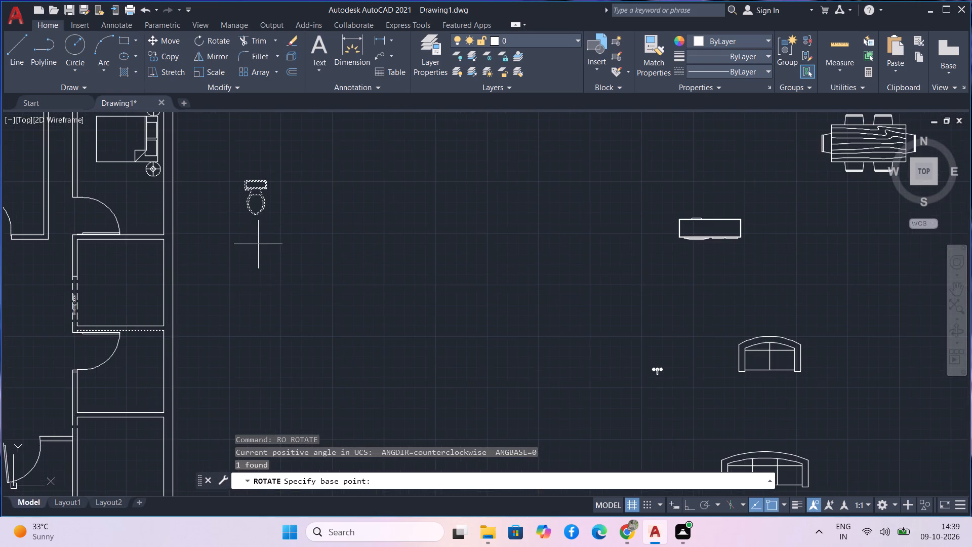
scroll(252, 231, "up", 2)
middle_click_drag(274, 196, 262, 268)
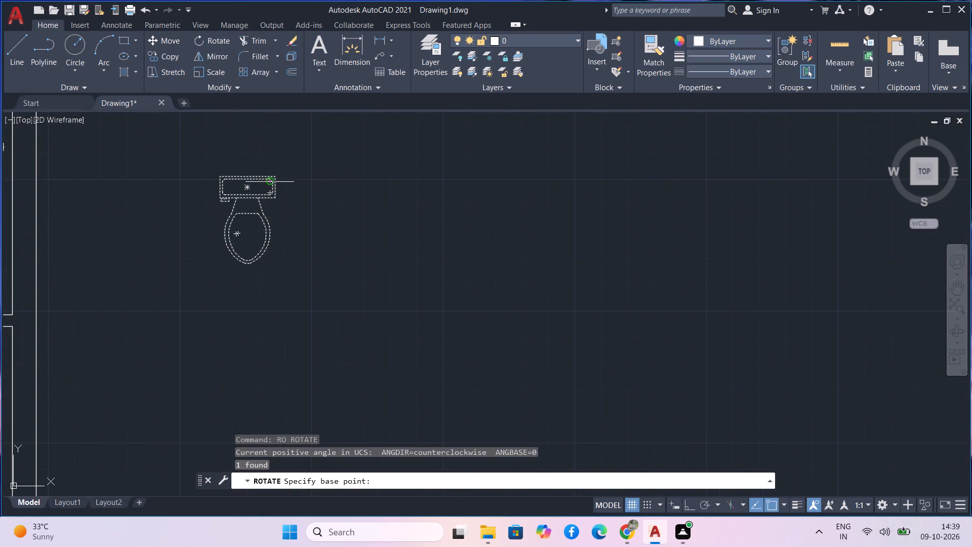
left_click(277, 176)
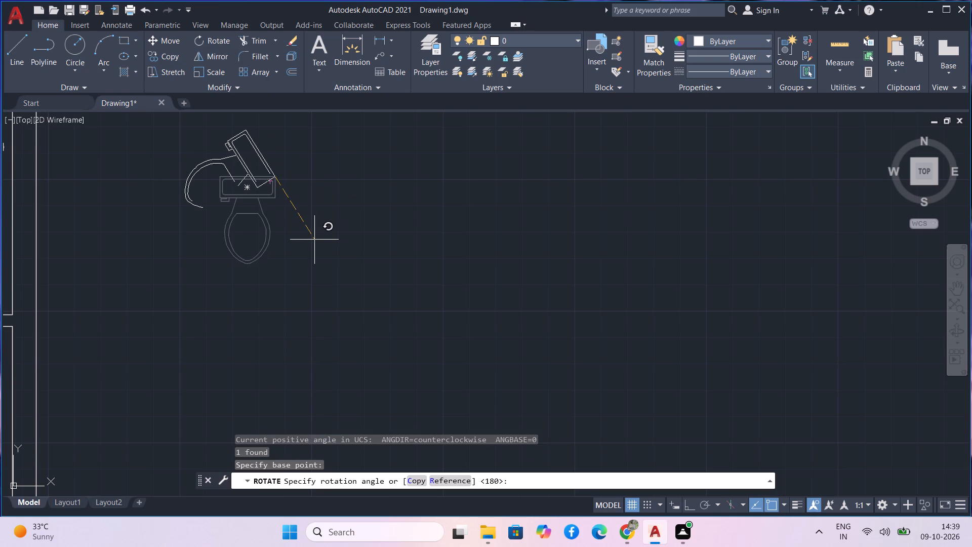
key("F8")
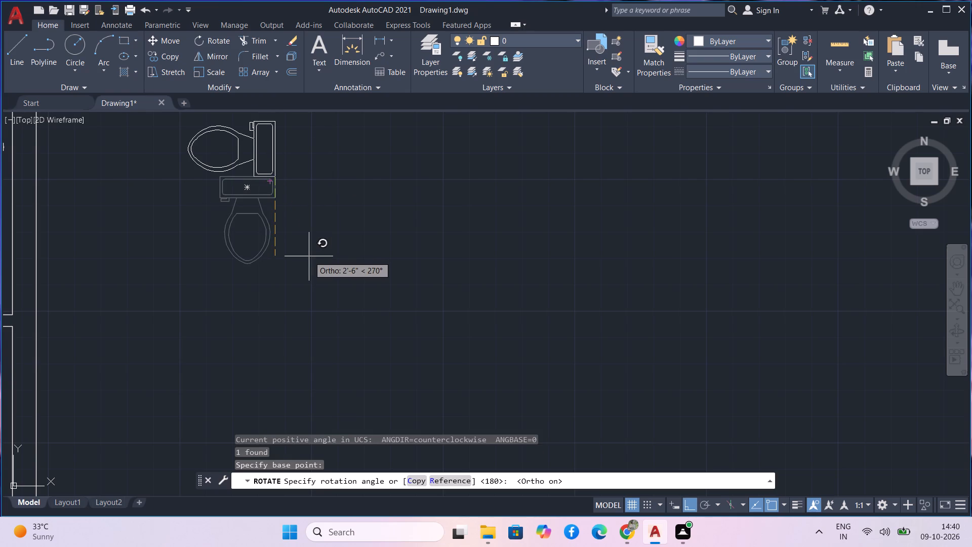
left_click(309, 256)
Move the bath tub, with Ortho off, into the north end of the bathroom between the two bedrooms, slightly clear of the walls.
middle_click_drag(320, 234, 289, 310)
scroll(287, 290, "down", 4)
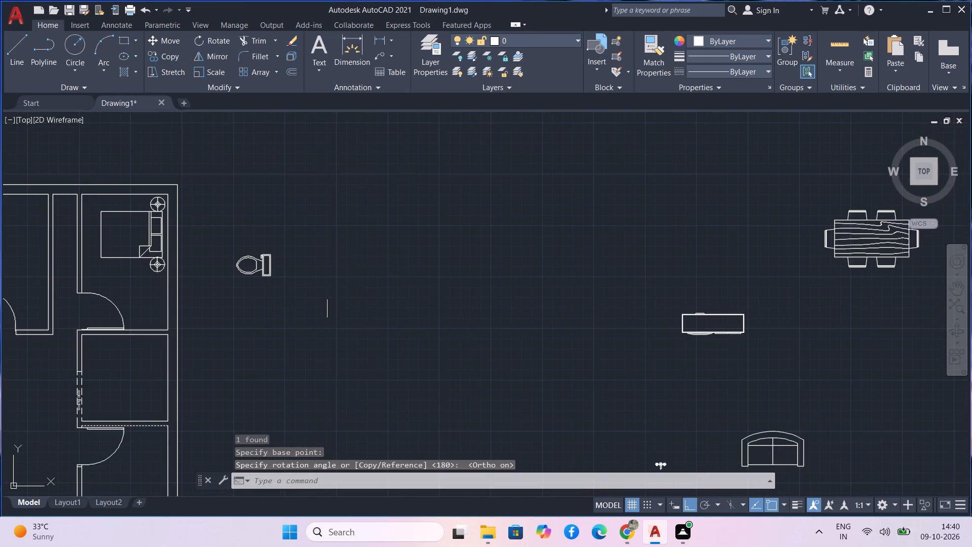
middle_click_drag(508, 341, 246, 252)
scroll(246, 252, "down", 3)
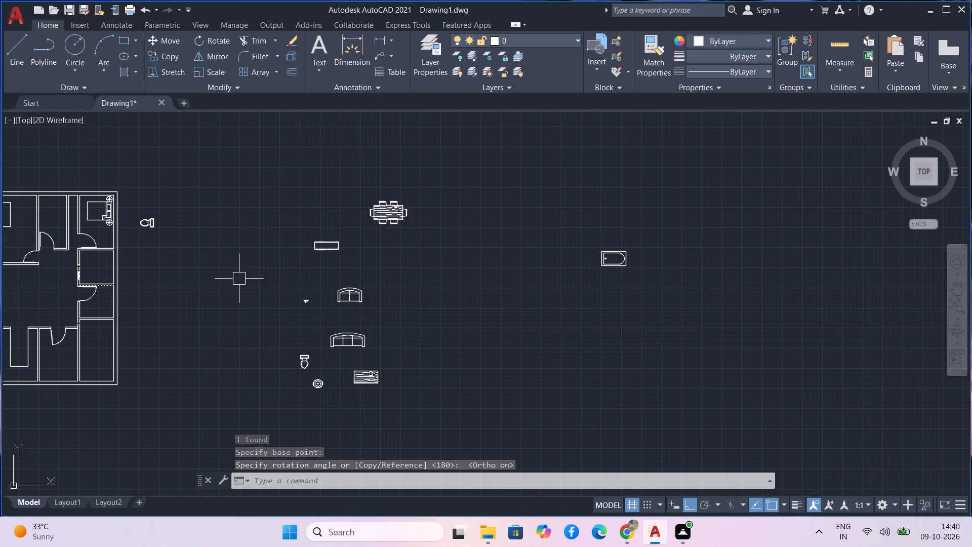
left_click_drag(678, 292, 655, 282)
left_click(576, 237)
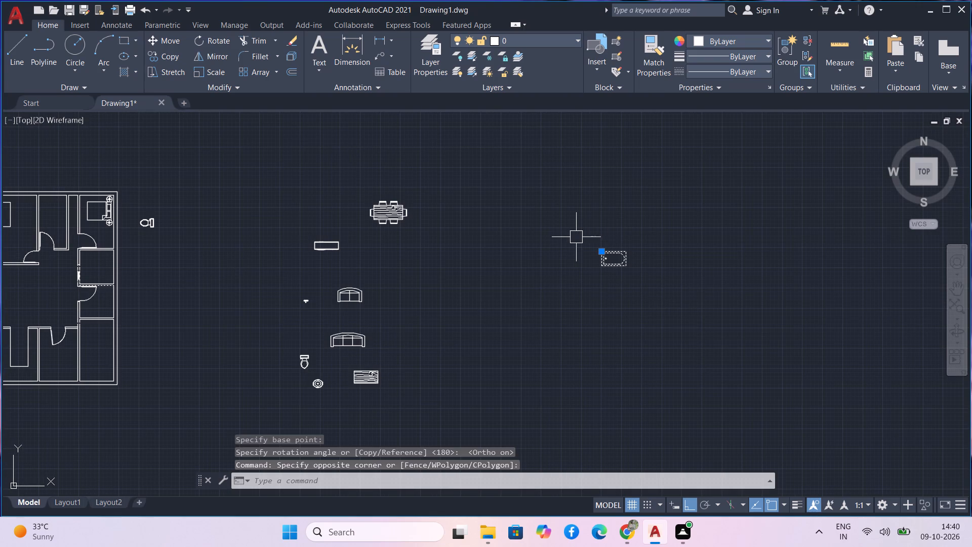
key("c")
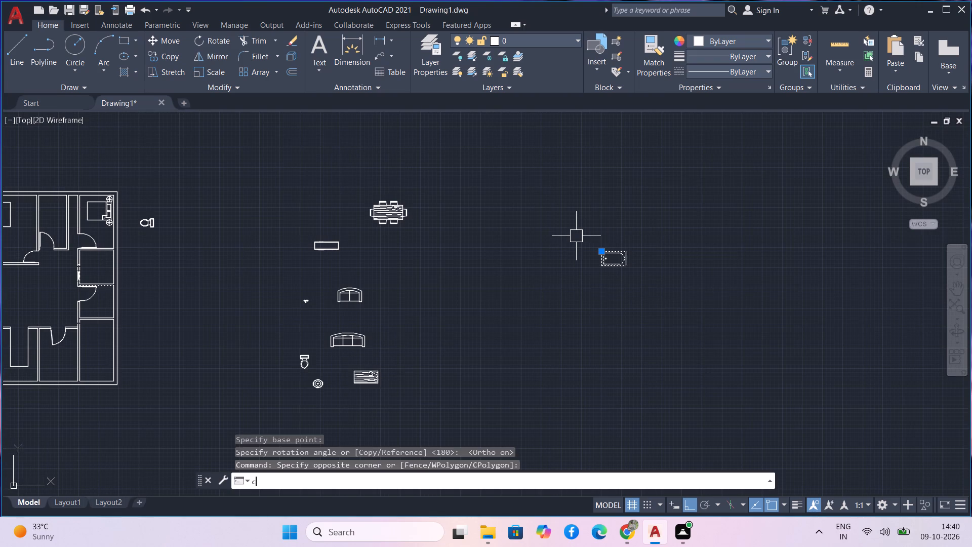
key("BackSpace")
type("m")
key("space")
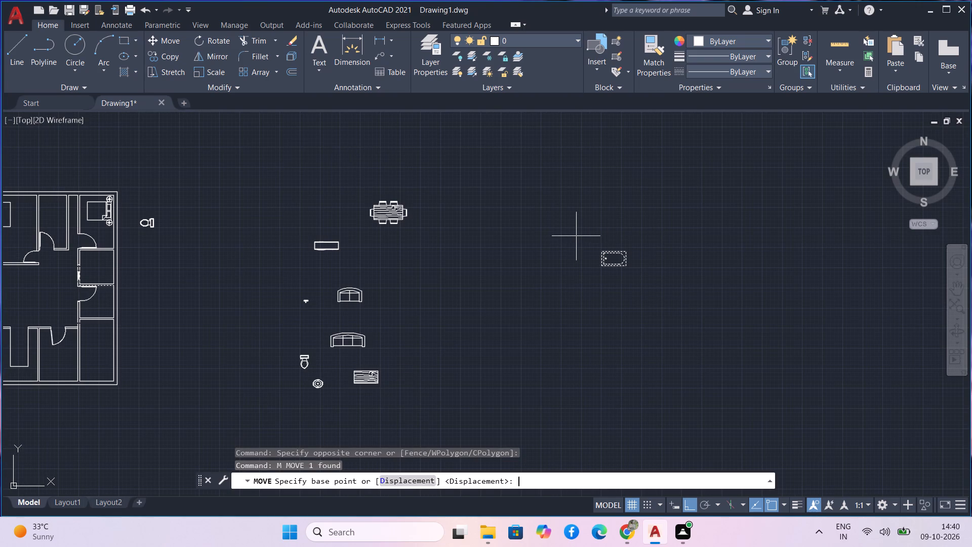
scroll(623, 262, "up", 5)
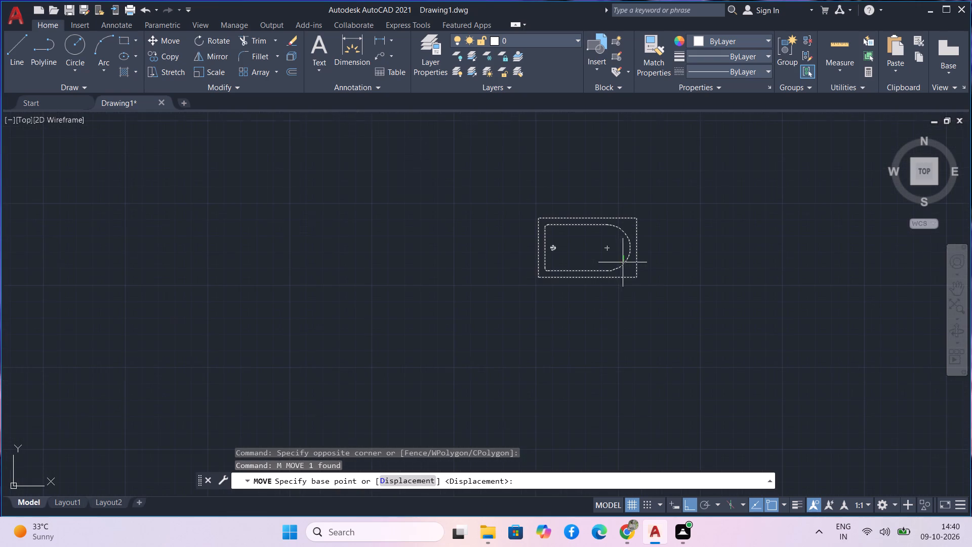
left_click(641, 282)
scroll(257, 303, "down", 1)
middle_click_drag(252, 304, 254, 312)
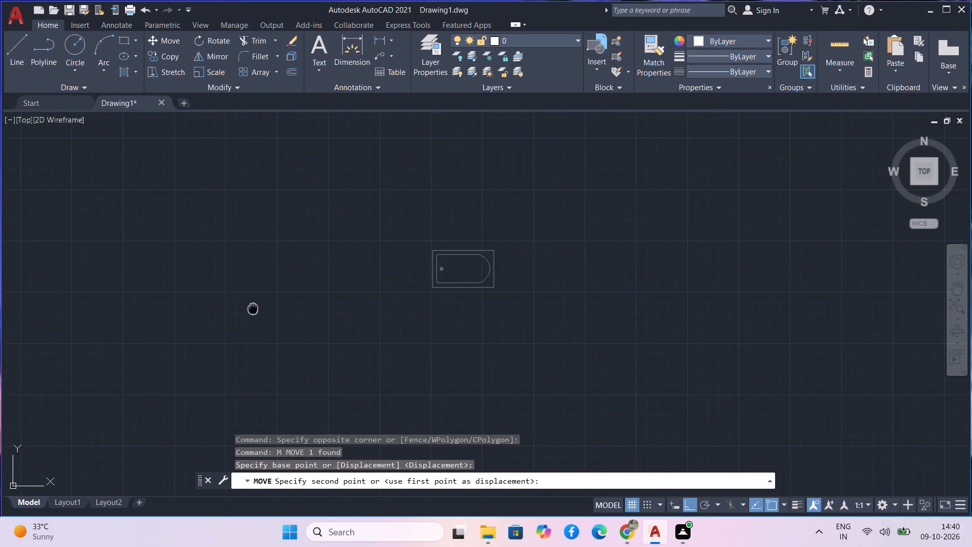
middle_click_drag(254, 312, 476, 314)
key("F8")
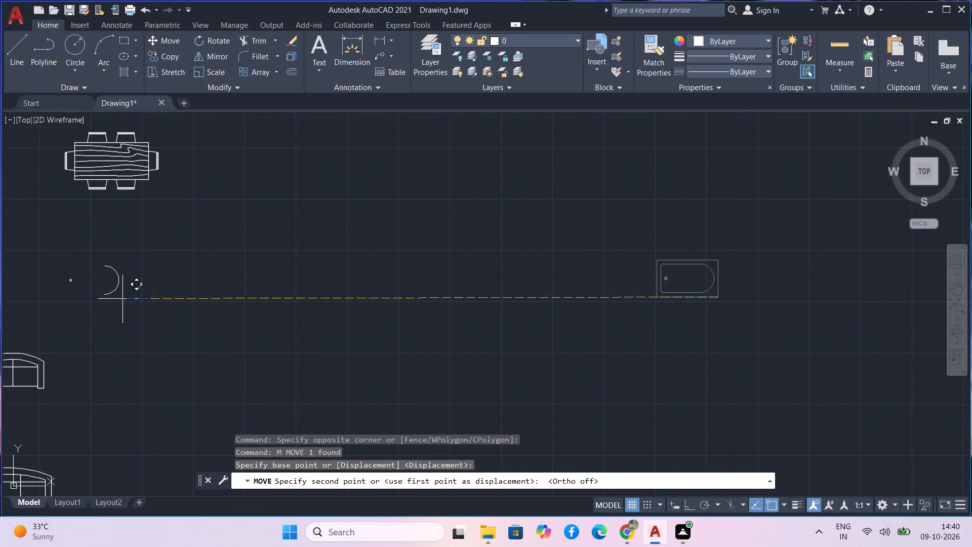
middle_click_drag(106, 298, 484, 362)
scroll(222, 300, "down", 2)
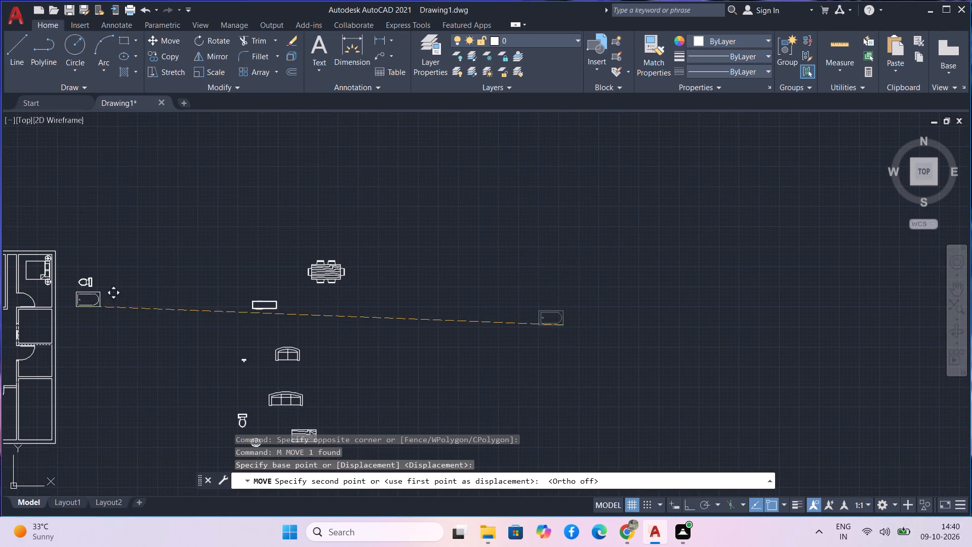
scroll(100, 307, "up", 2)
middle_click_drag(105, 307, 321, 366)
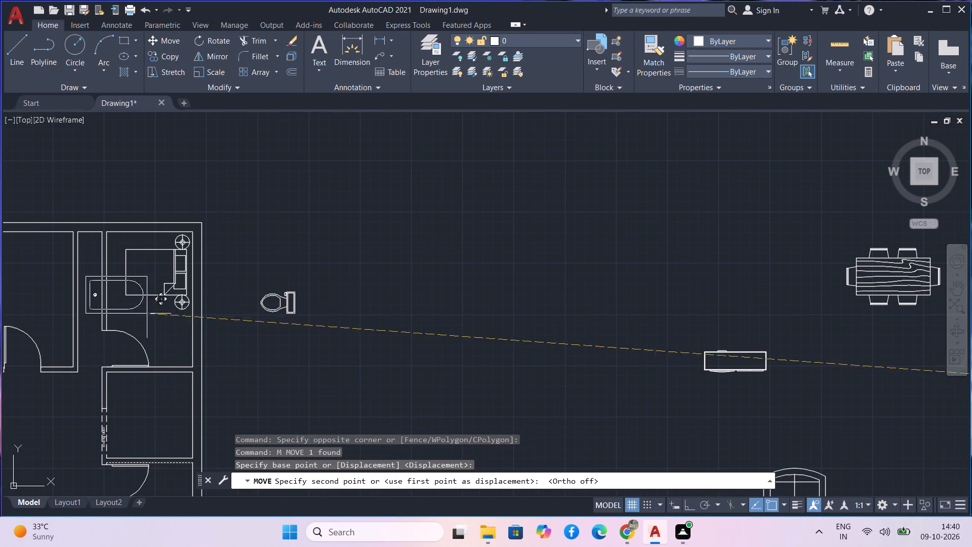
middle_click_drag(83, 294, 177, 293)
scroll(170, 278, "up", 1)
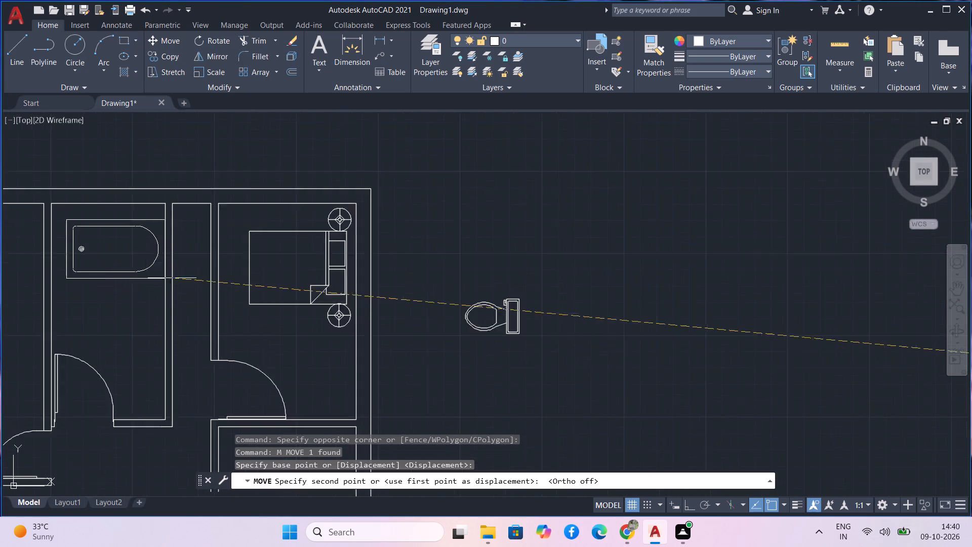
scroll(172, 278, "up", 2)
scroll(175, 285, "down", 1)
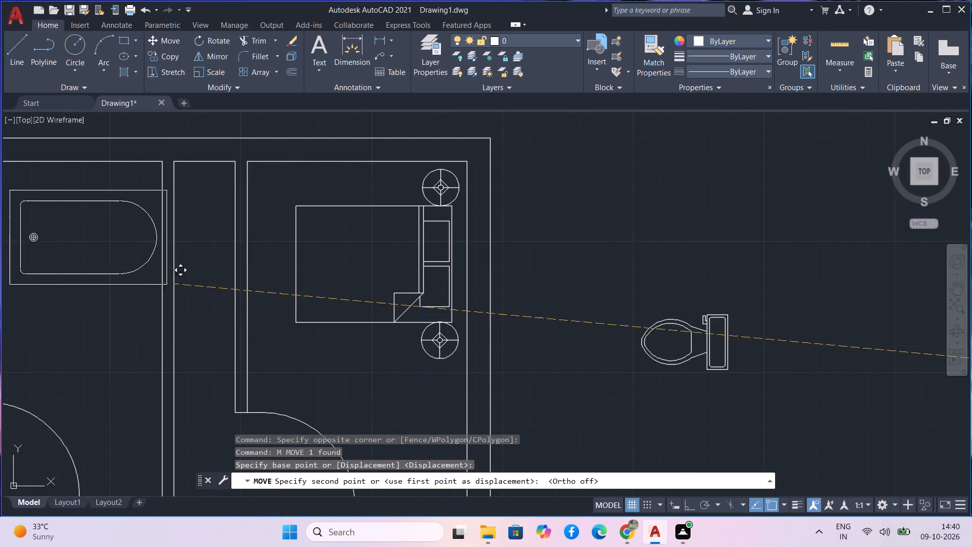
middle_click_drag(147, 273, 258, 275)
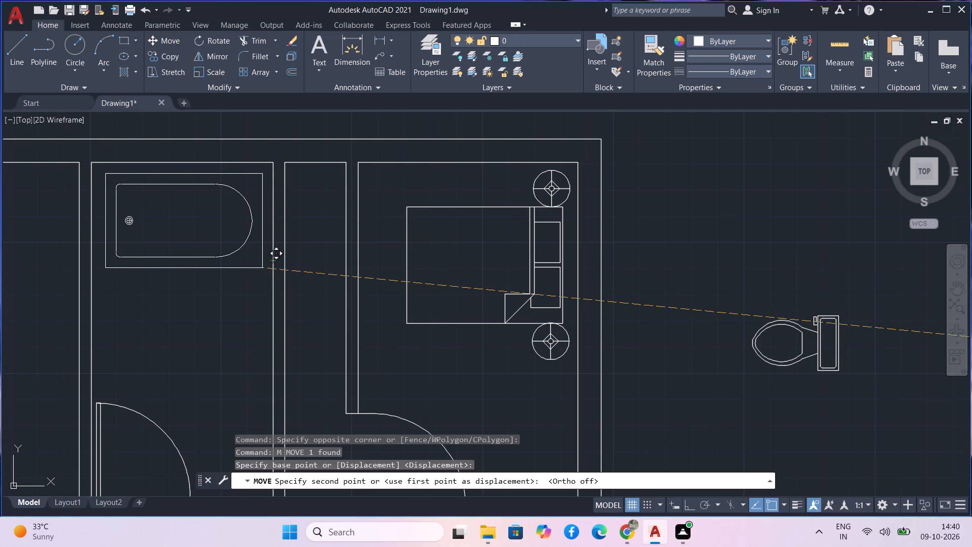
left_click(262, 268)
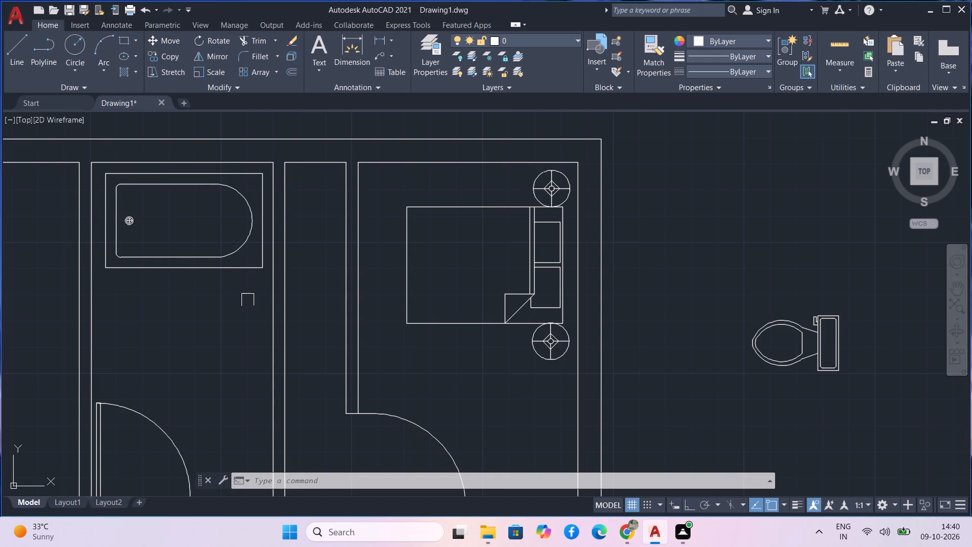
Move the bath tub by its upper east corner into the northeast inside corner of the bathroom between the two bedrooms.
left_click(248, 300)
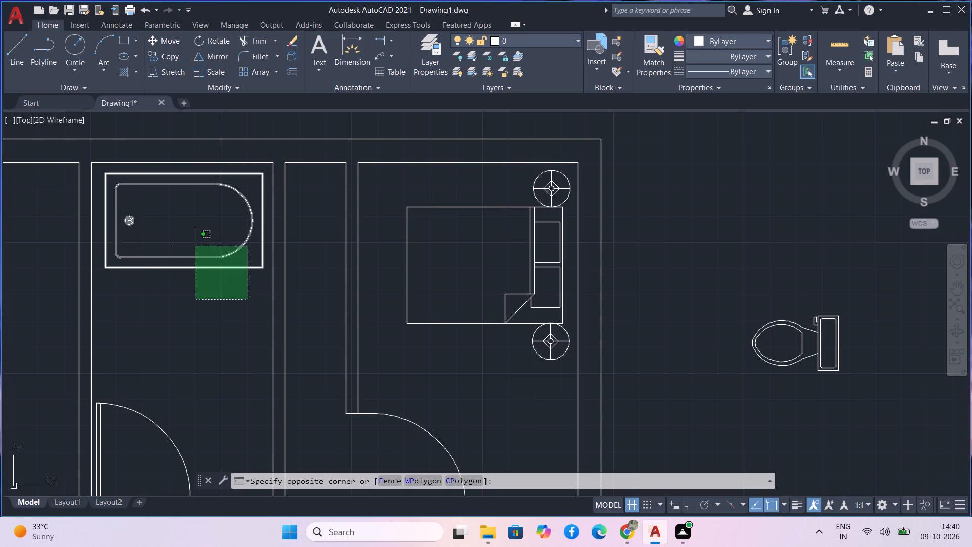
left_click(193, 245)
type("m")
key("space")
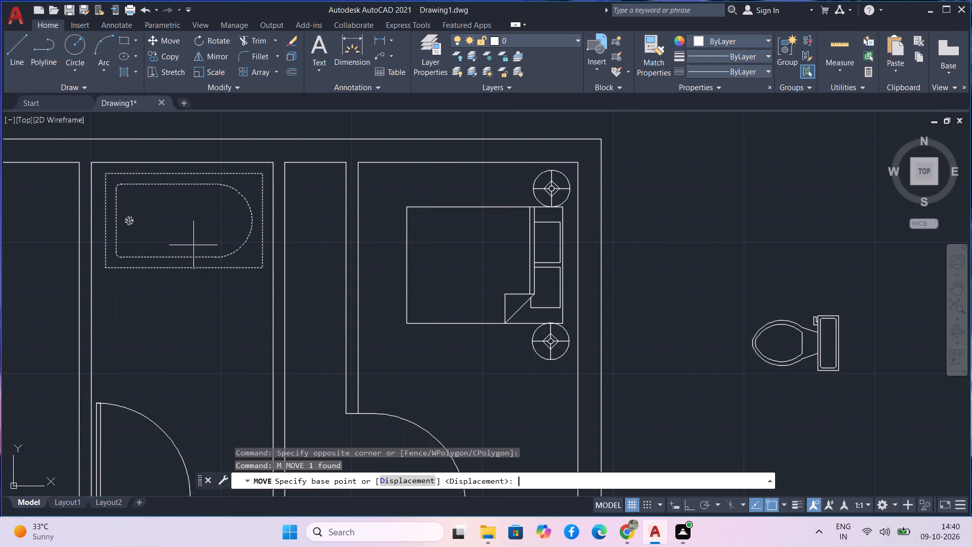
scroll(259, 187, "down", 2)
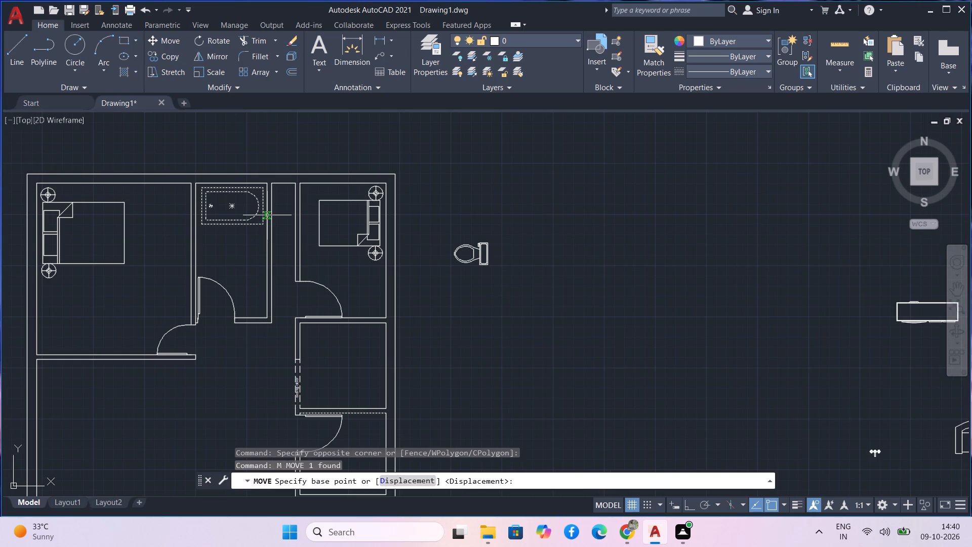
scroll(254, 198, "up", 2)
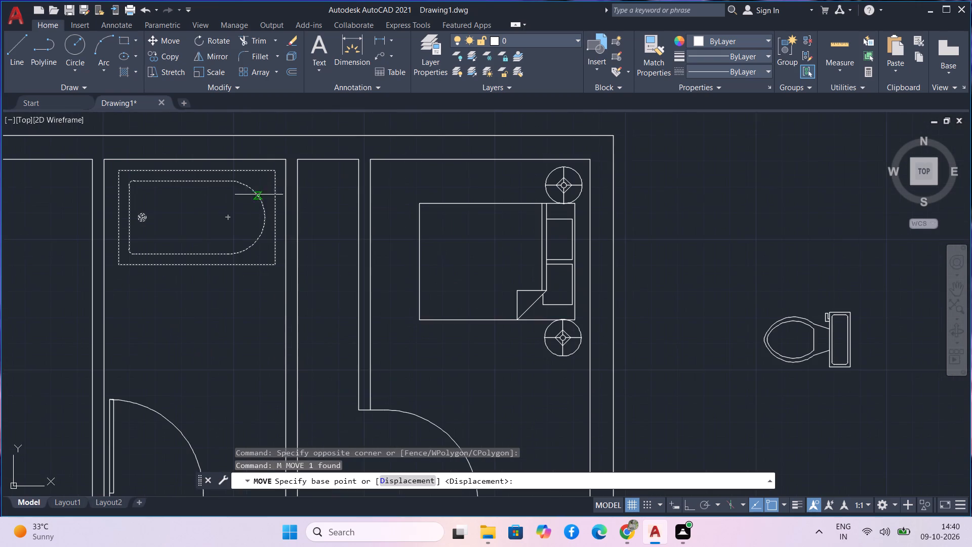
left_click(272, 173)
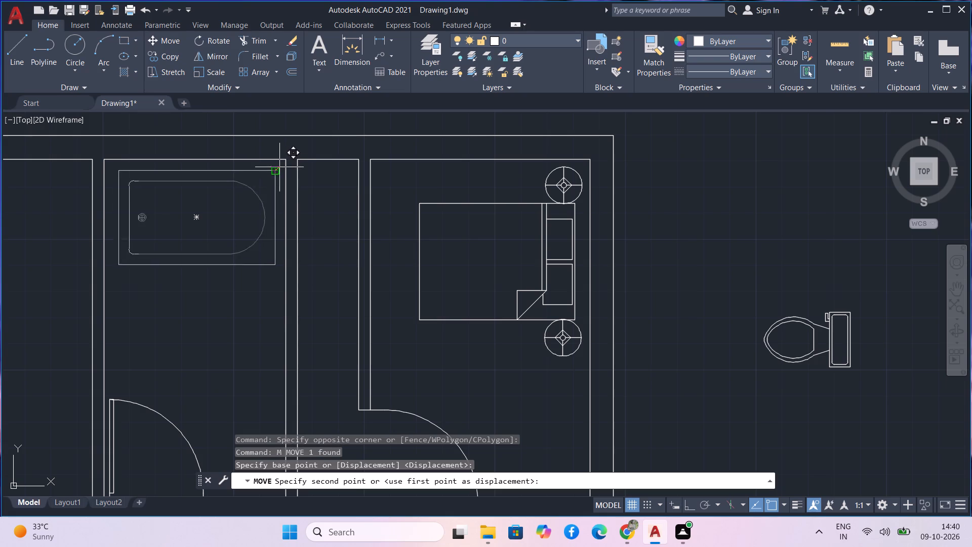
left_click(286, 163)
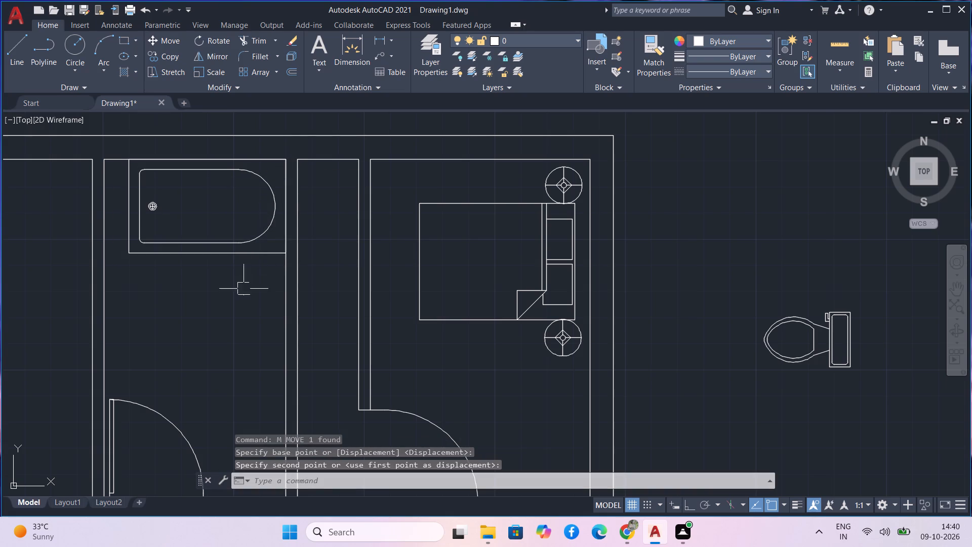
Copy the rotated toilet, by its lower tank corner, against the bathroom's east wall just below the bath tub.
scroll(241, 296, "down", 2)
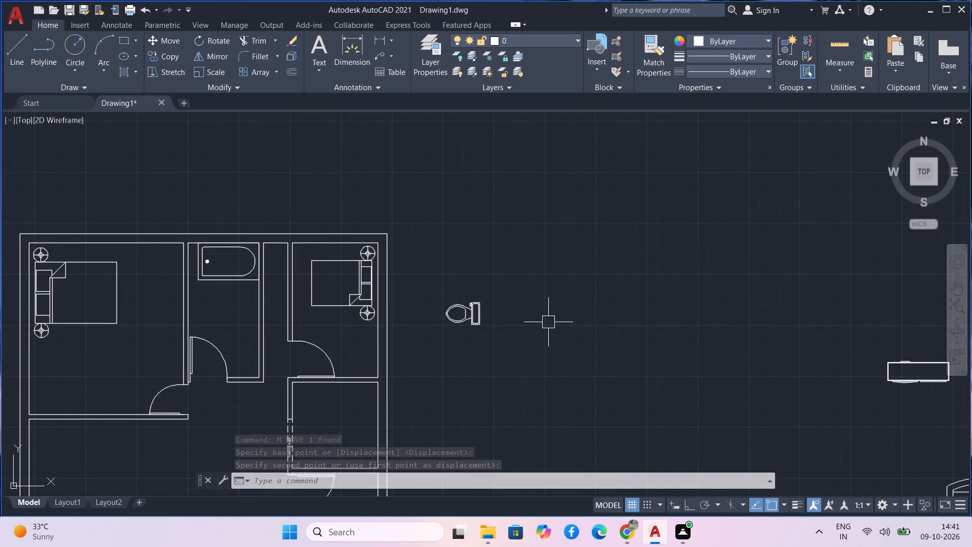
middle_click_drag(549, 323, 563, 299)
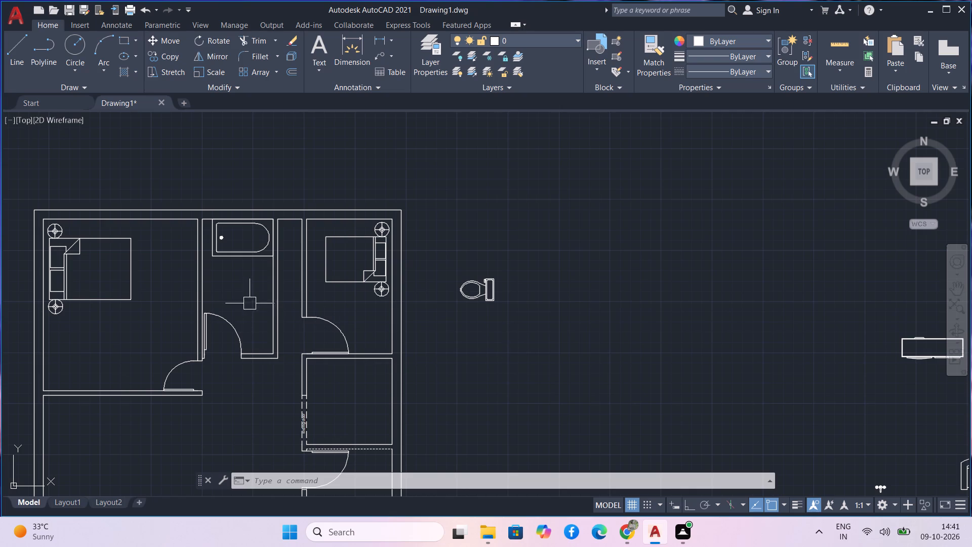
scroll(528, 340, "down", 2)
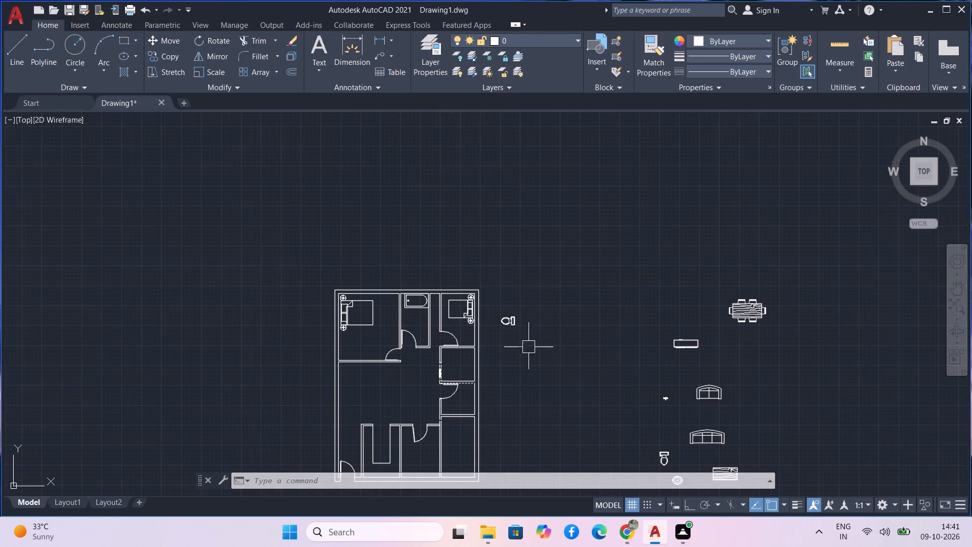
scroll(532, 364, "down", 1)
middle_click(533, 366)
scroll(533, 366, "up", 4)
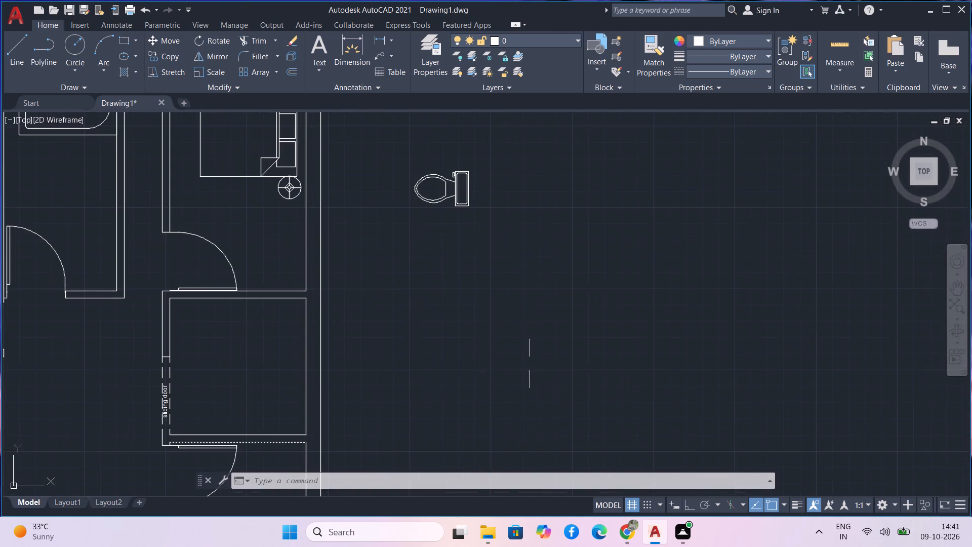
middle_click_drag(511, 318, 532, 406)
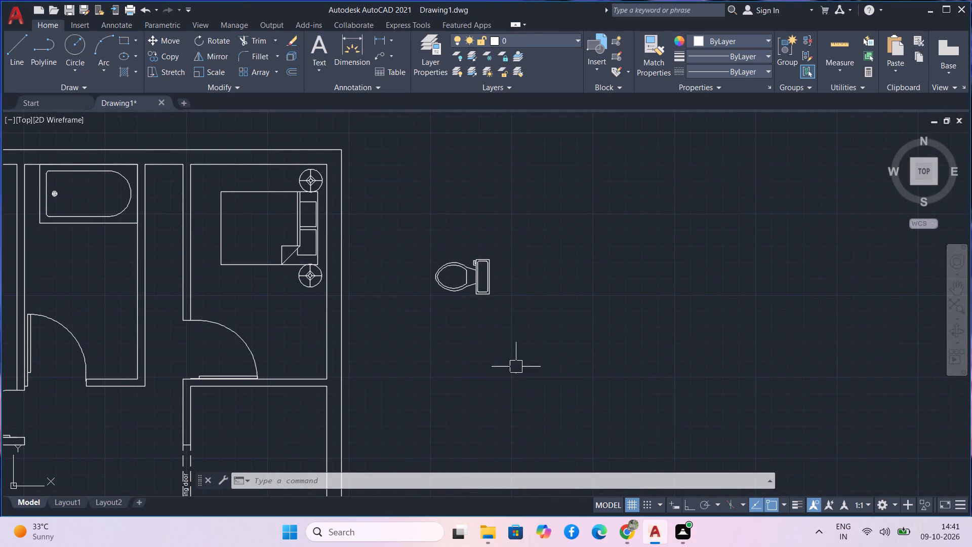
left_click_drag(516, 369, 502, 341)
left_click(452, 249)
key("c")
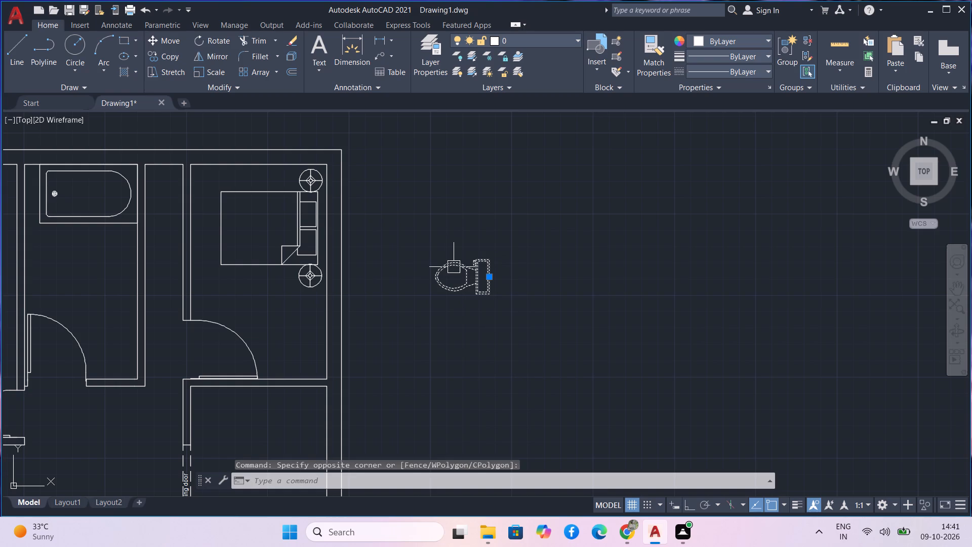
type("o")
key("space")
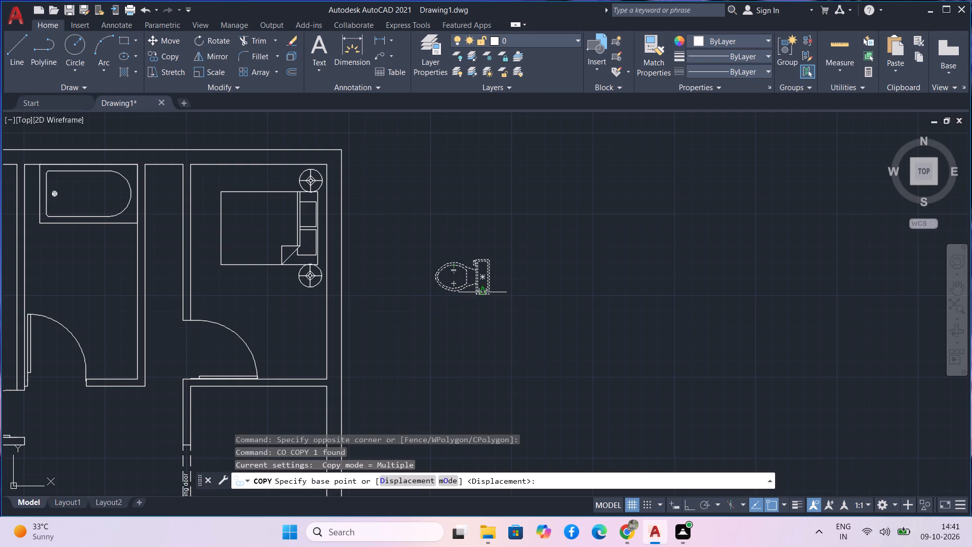
left_click(492, 295)
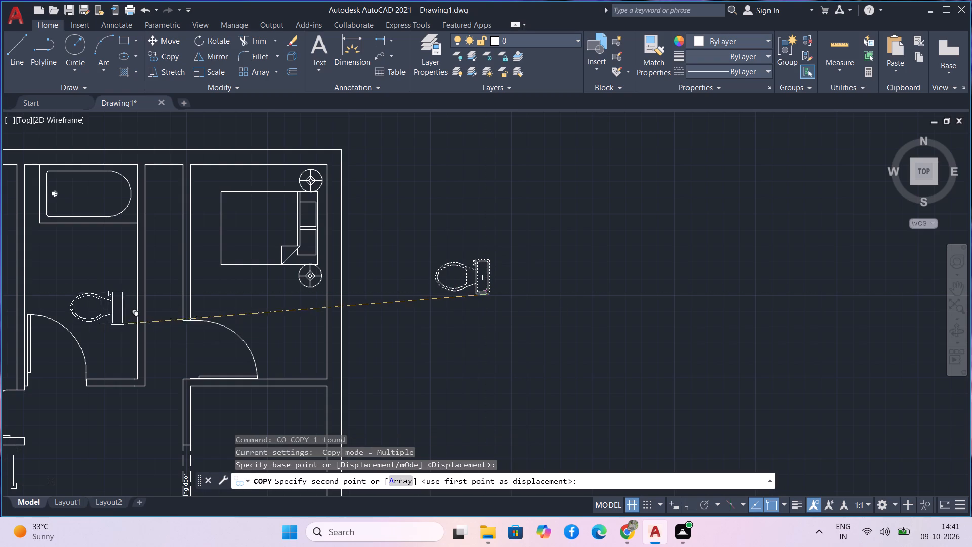
middle_click_drag(136, 311, 215, 313)
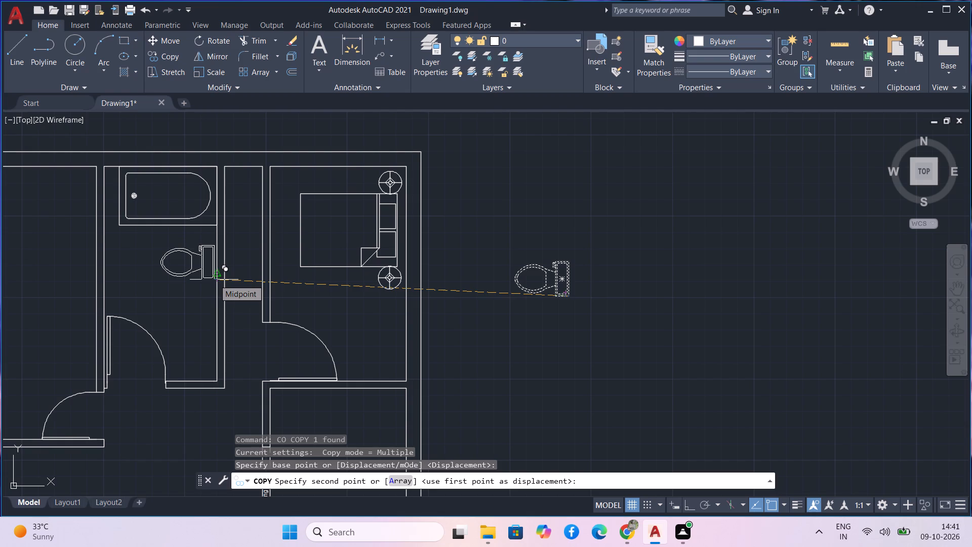
scroll(215, 280, "up", 1)
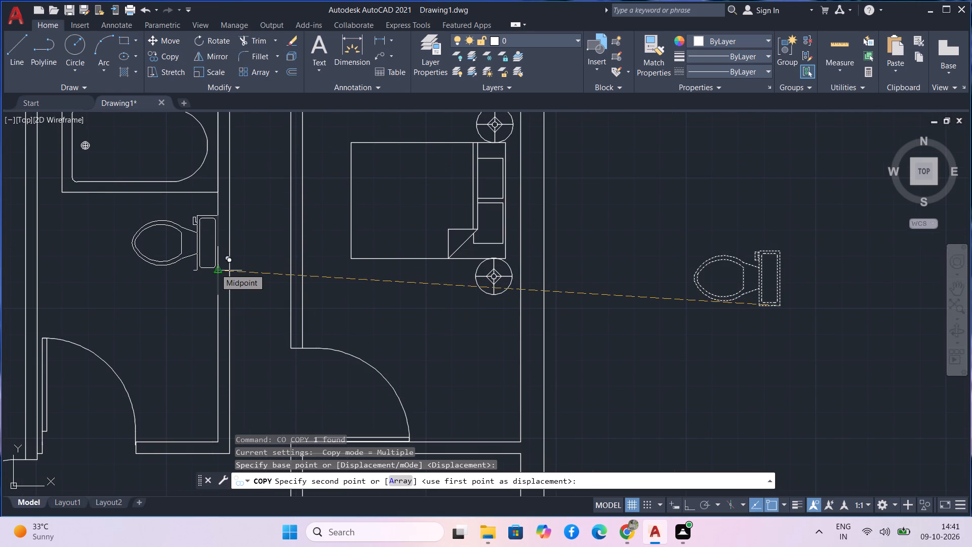
left_click(215, 268)
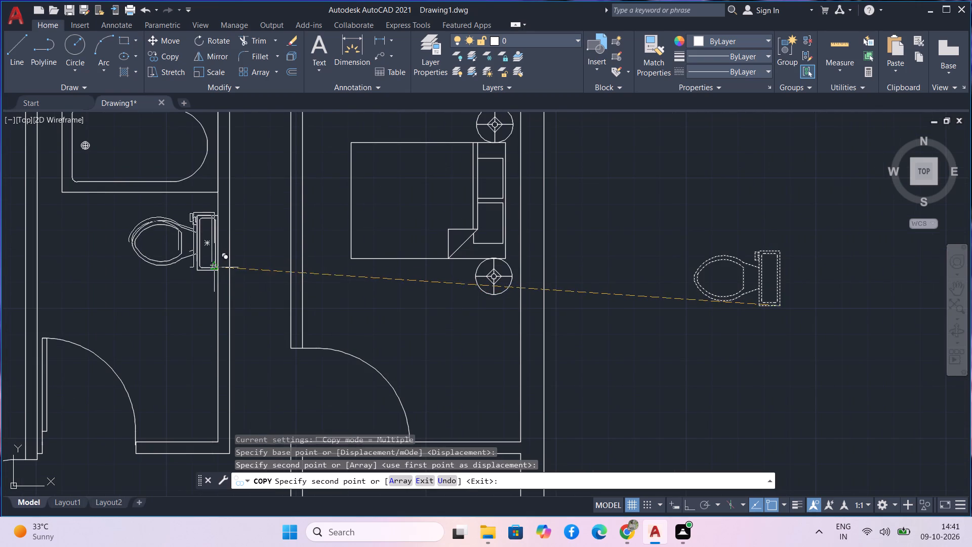
Place another copy of the toilet outside the plan's east wall, level with the small room south of the sliding-door room.
scroll(270, 360, "down", 5)
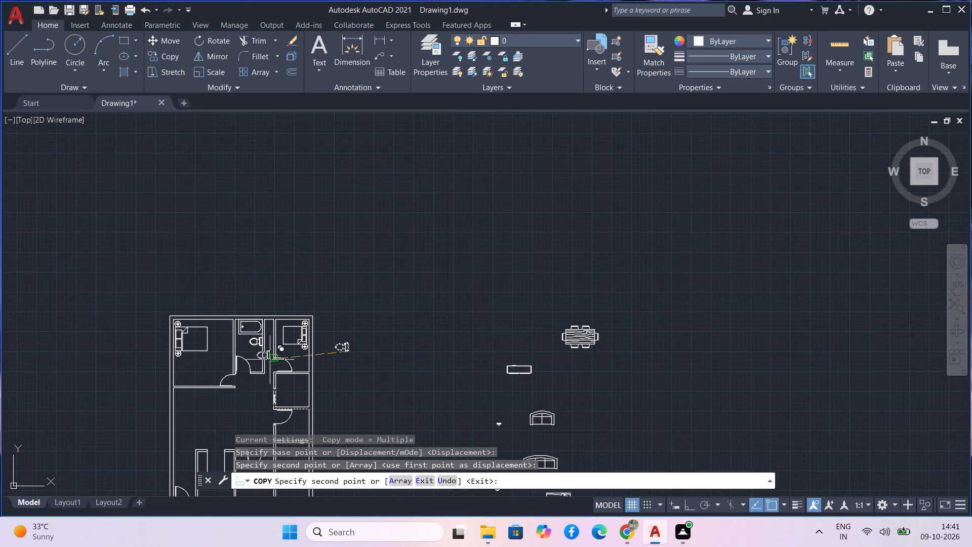
middle_click_drag(270, 360, 212, 219)
scroll(227, 230, "down", 1)
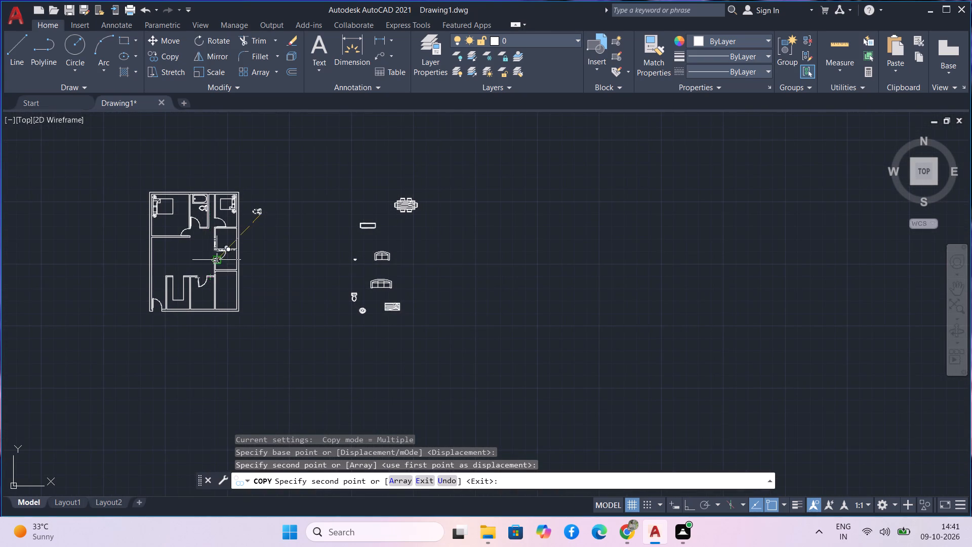
scroll(222, 264, "up", 5)
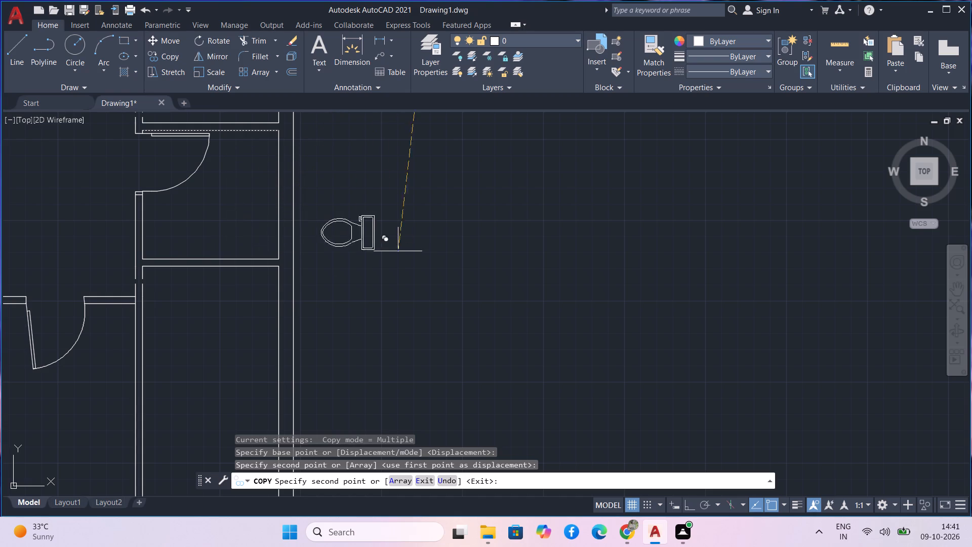
left_click(463, 260)
scroll(467, 263, "down", 3)
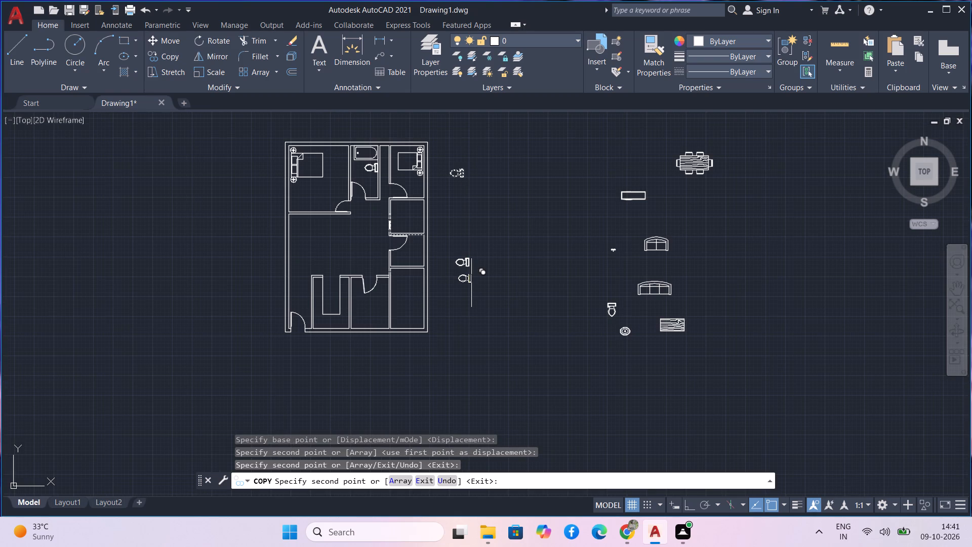
key("Escape")
Copy the bath tub, by its lower west corner, into the southwest corner of the small room south of the sliding-door room.
scroll(404, 203, "up", 2)
middle_click_drag(380, 157, 441, 312)
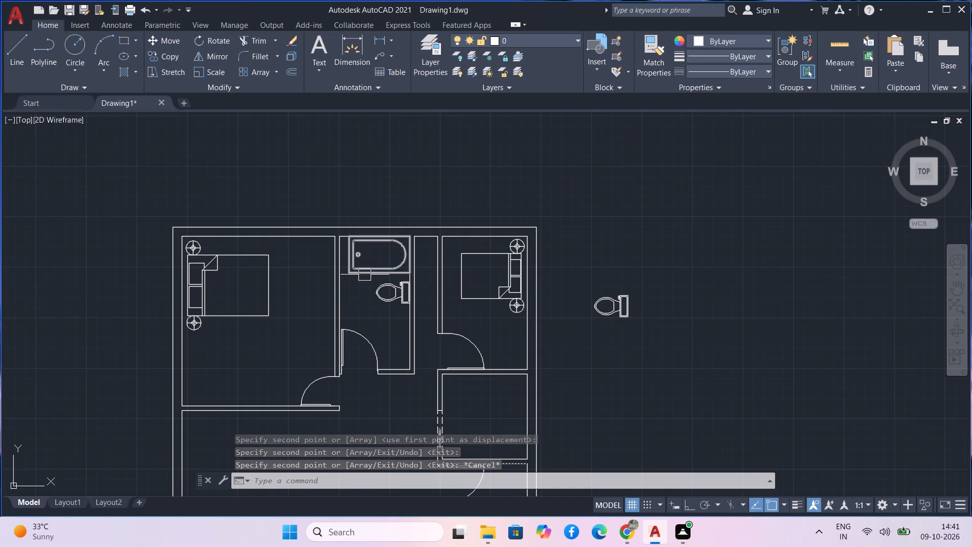
left_click(362, 270)
type("co")
key("space")
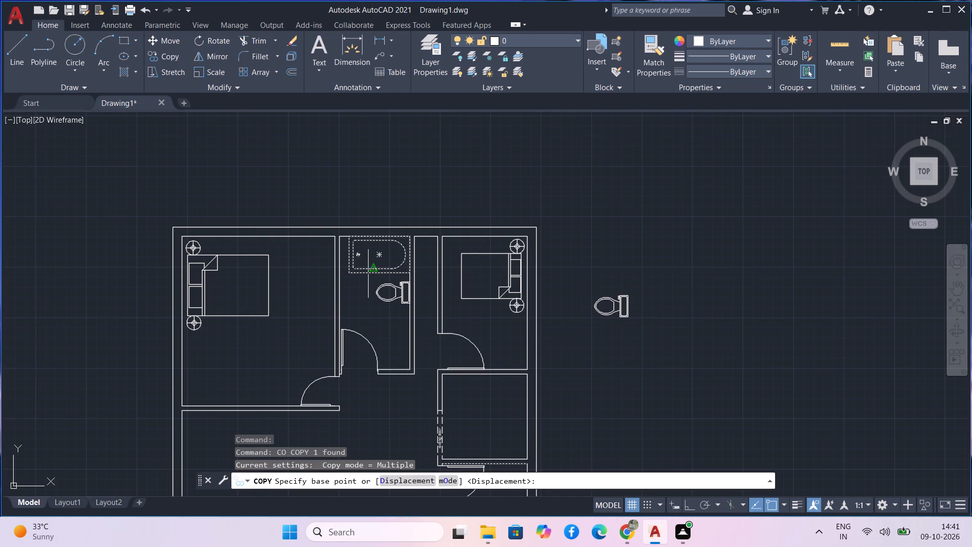
left_click(350, 274)
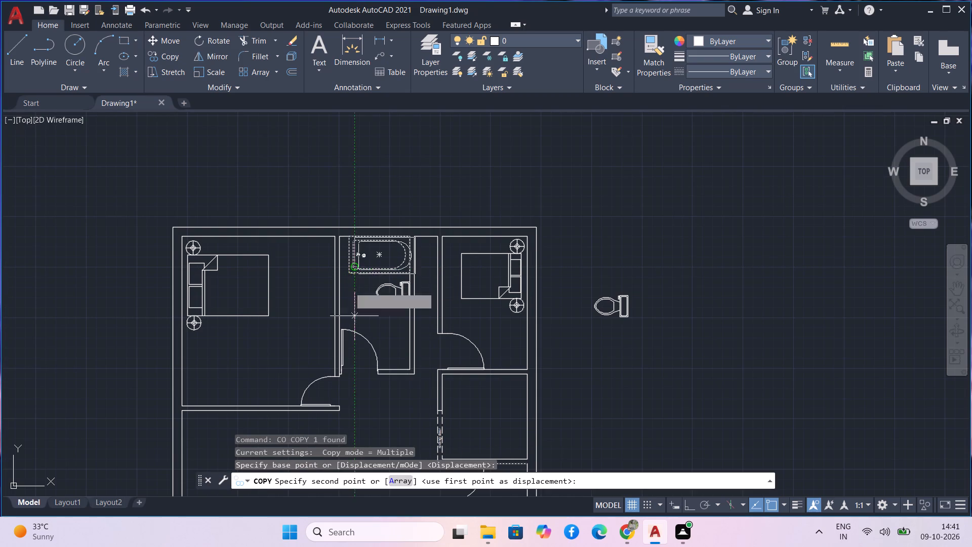
scroll(475, 371, "down", 2)
middle_click_drag(564, 399, 552, 367)
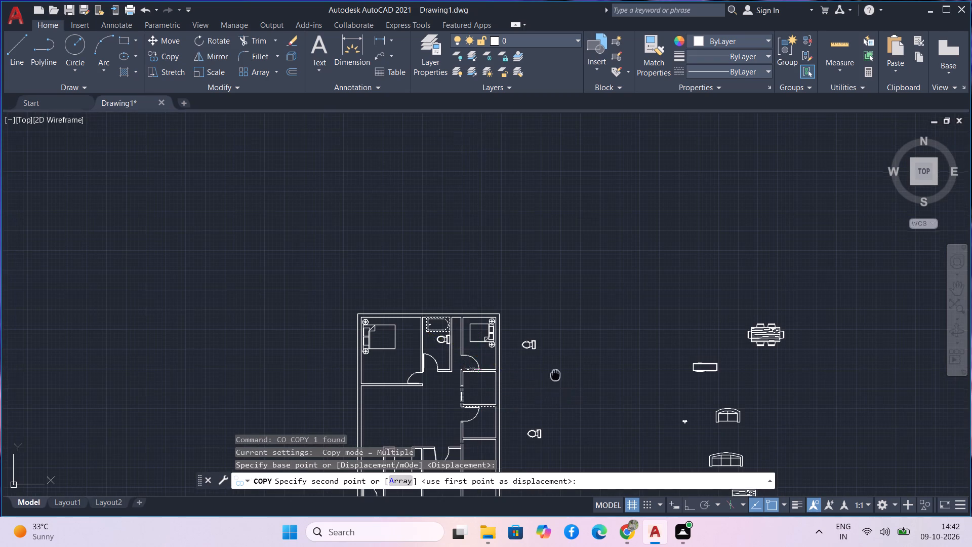
middle_click_drag(552, 367, 508, 217)
scroll(407, 251, "up", 1)
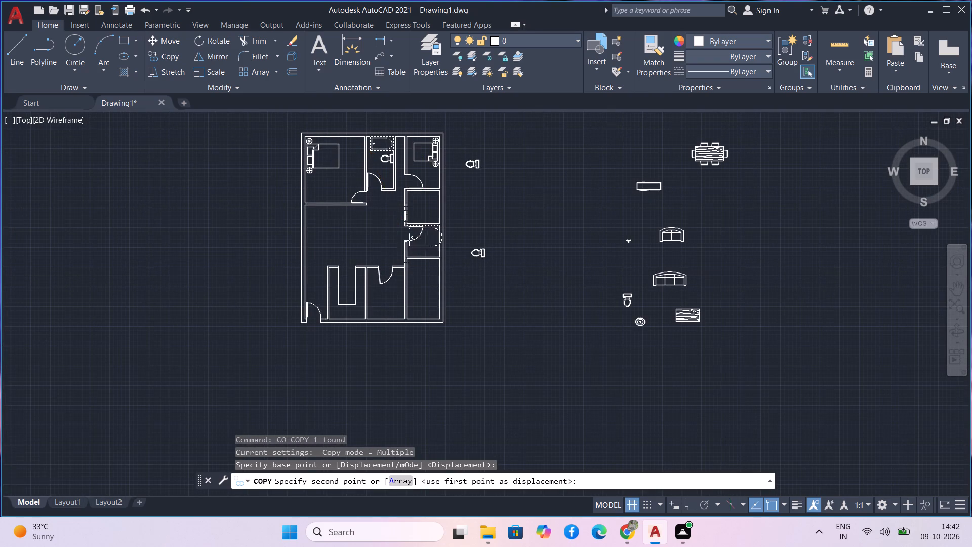
scroll(406, 252, "up", 3)
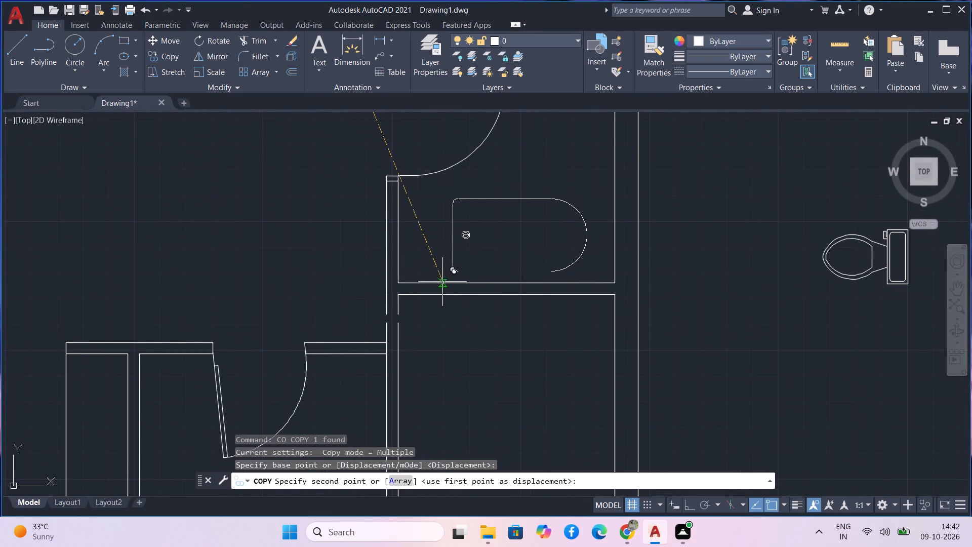
left_click(400, 285)
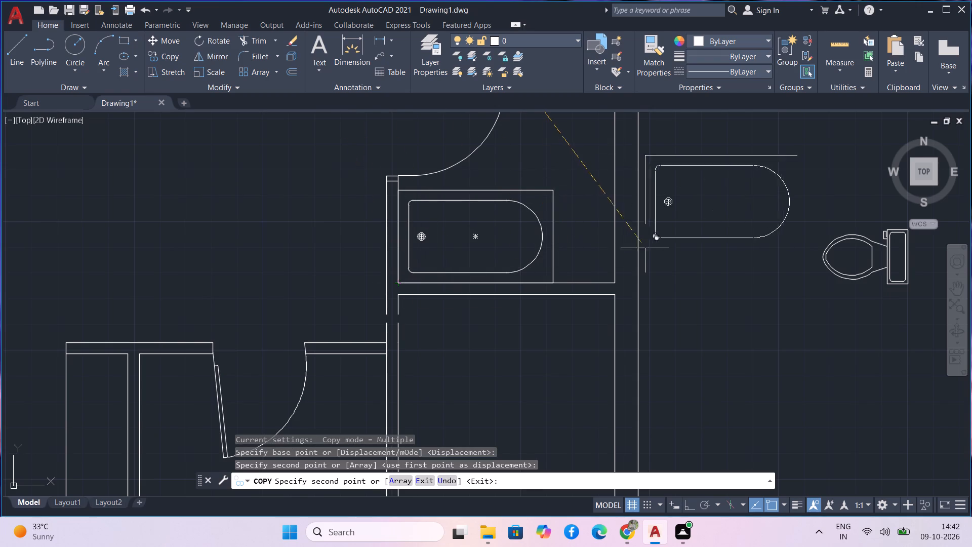
key("Escape")
Rotate the toilet outside the east wall by 270° about its lower east tank corner, so the bowl points north.
scroll(642, 251, "down", 1)
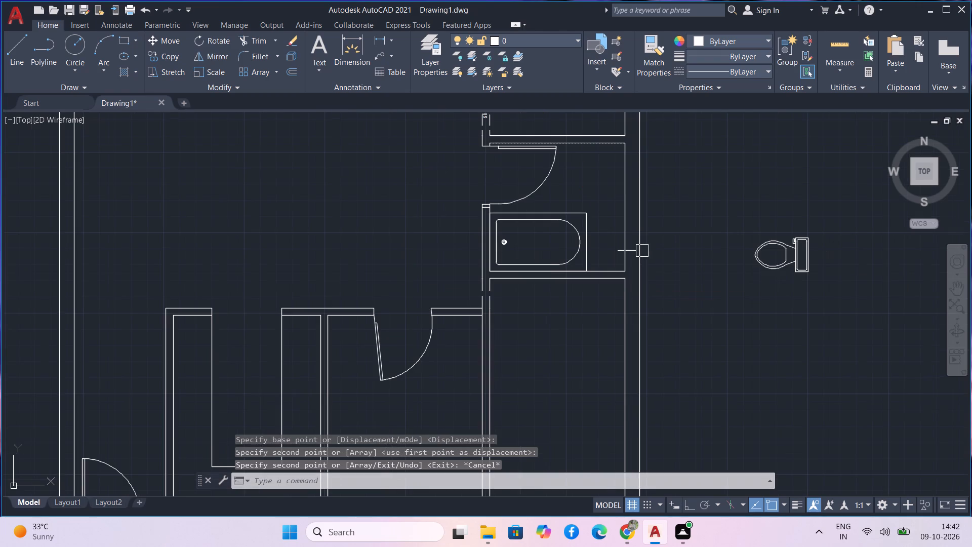
middle_click_drag(703, 261, 702, 313)
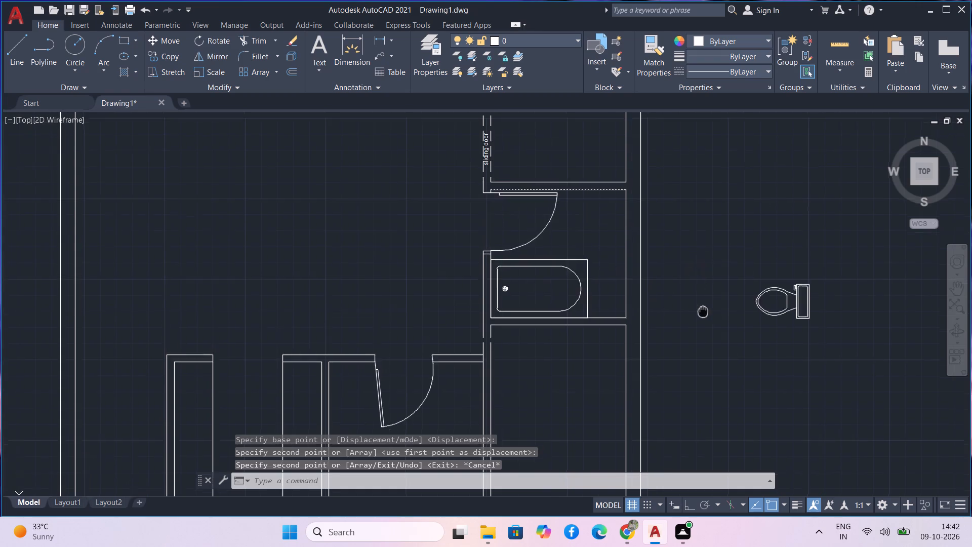
middle_click_drag(702, 313, 693, 346)
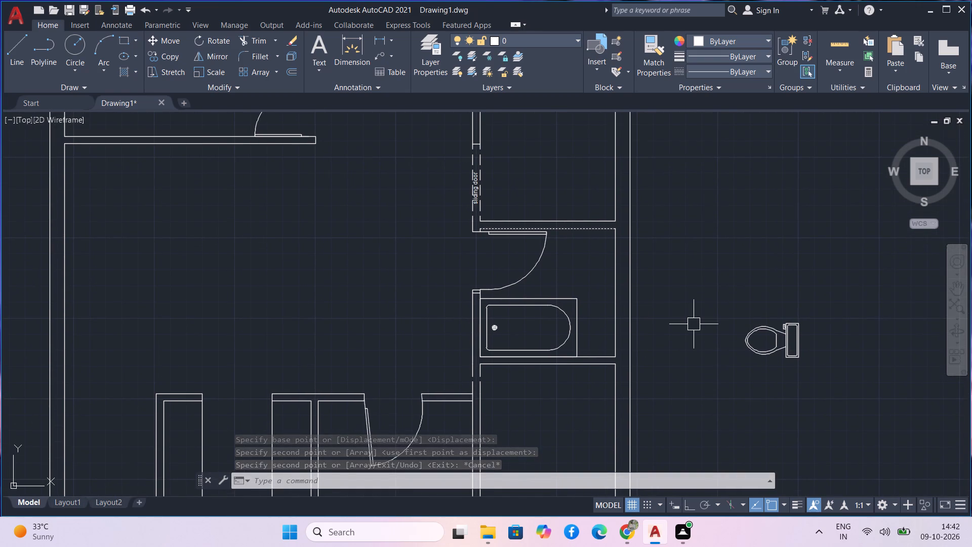
left_click_drag(804, 394, 802, 387)
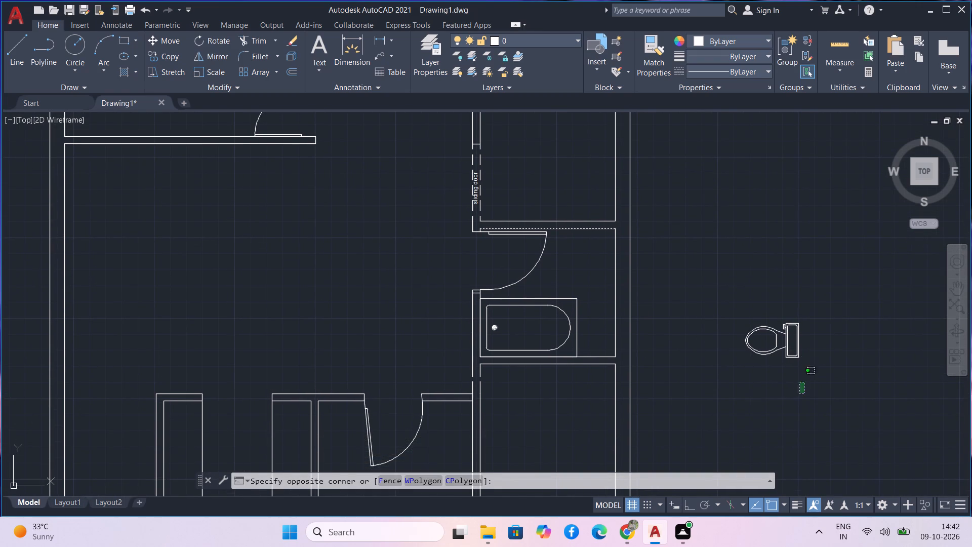
left_click(739, 296)
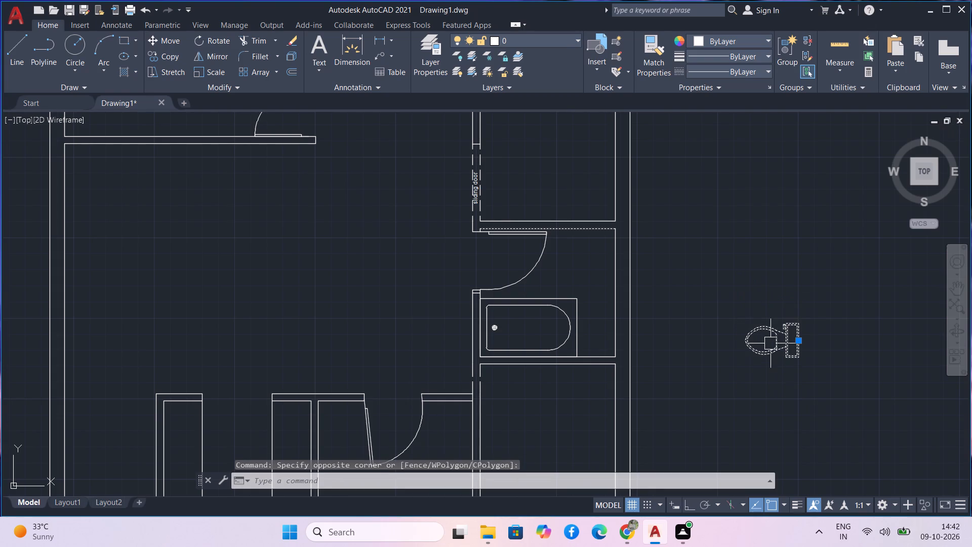
type("ro")
key("space")
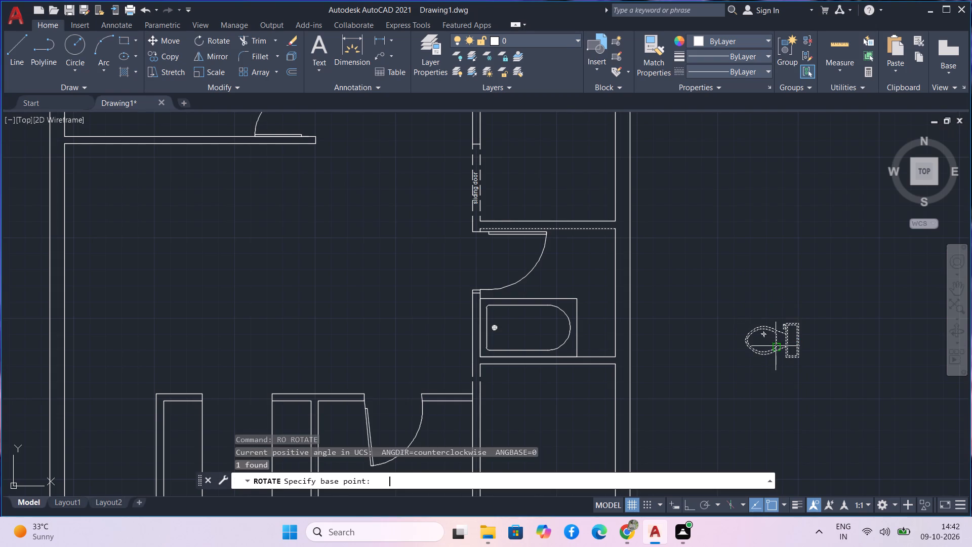
scroll(814, 361, "up", 2)
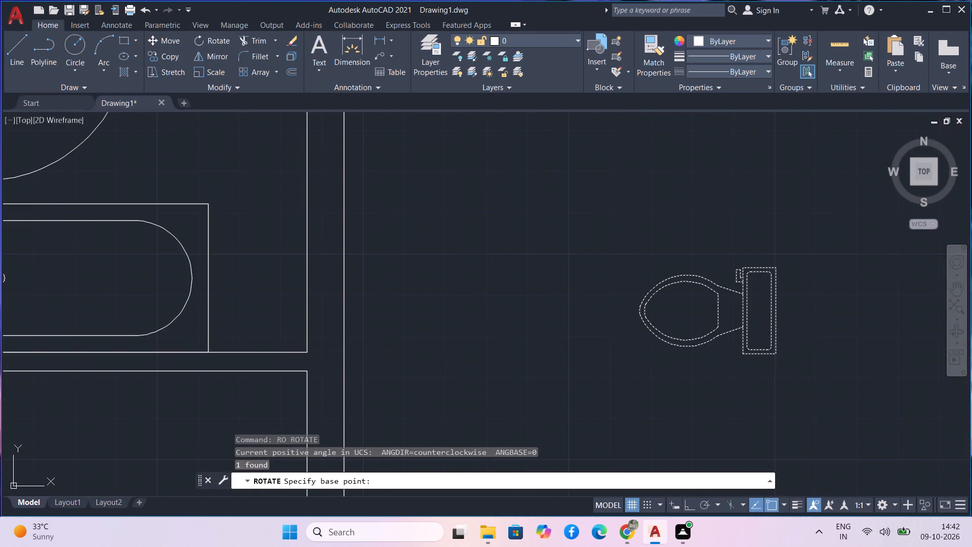
left_click(774, 353)
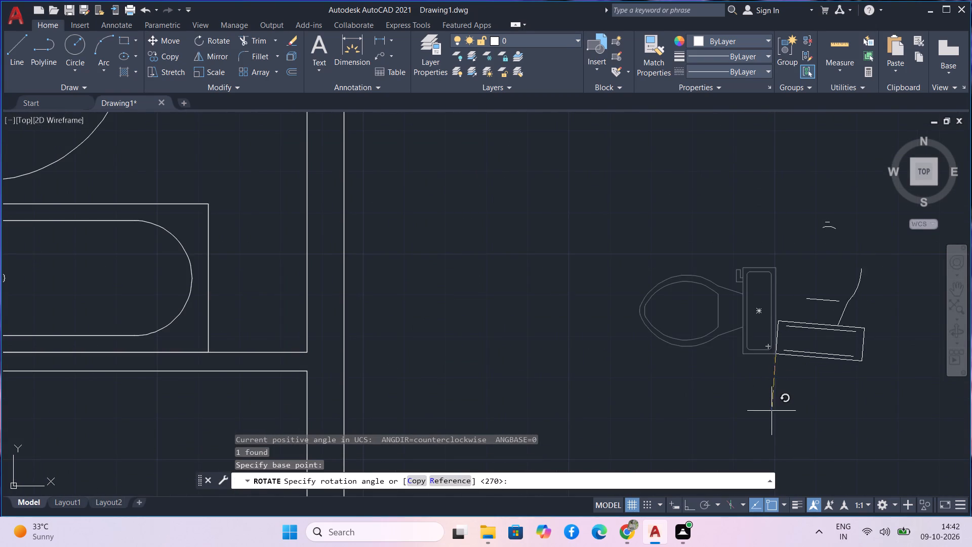
key("F9")
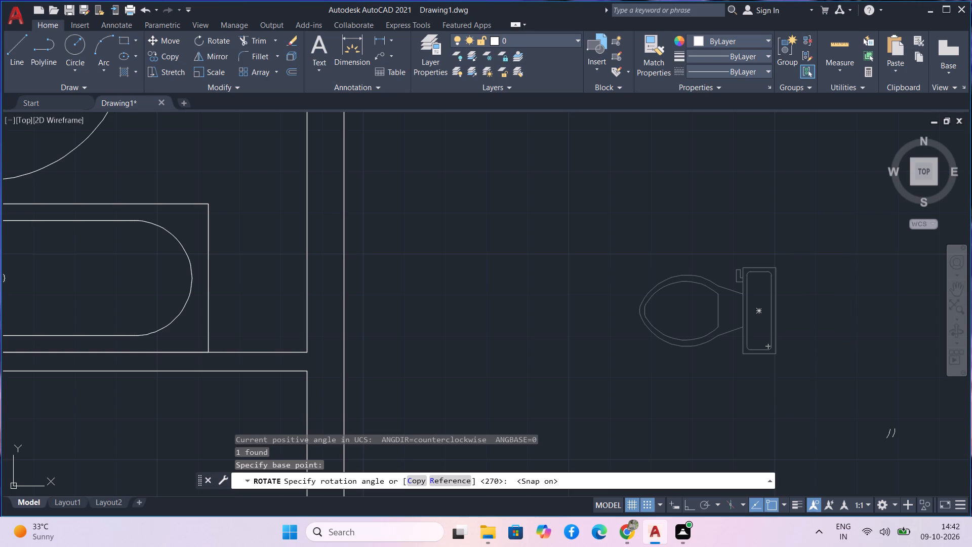
key("F8")
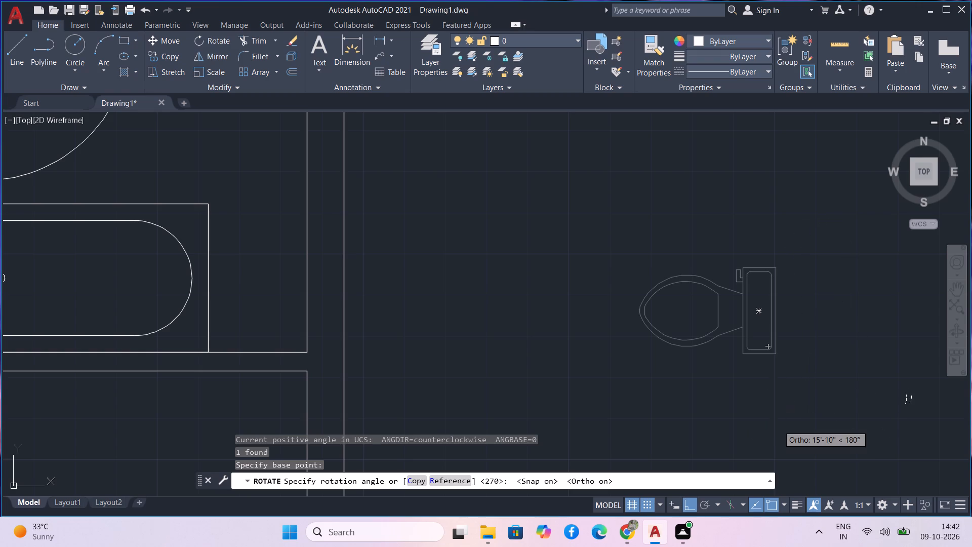
left_click(780, 436)
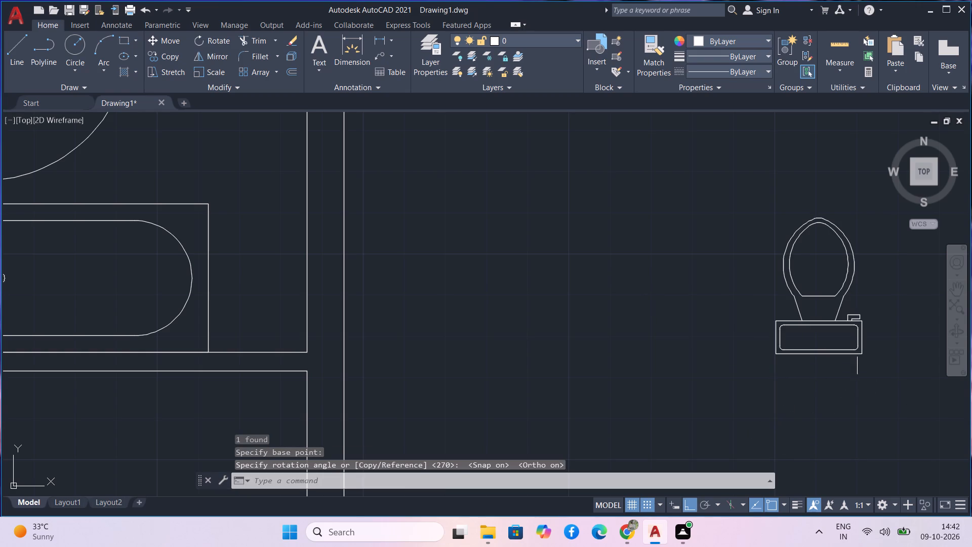
Move the rotated toilet by its lower west tank corner into the small bathroom, just east of the bath tub.
left_click(877, 399)
left_click(787, 259)
key("m")
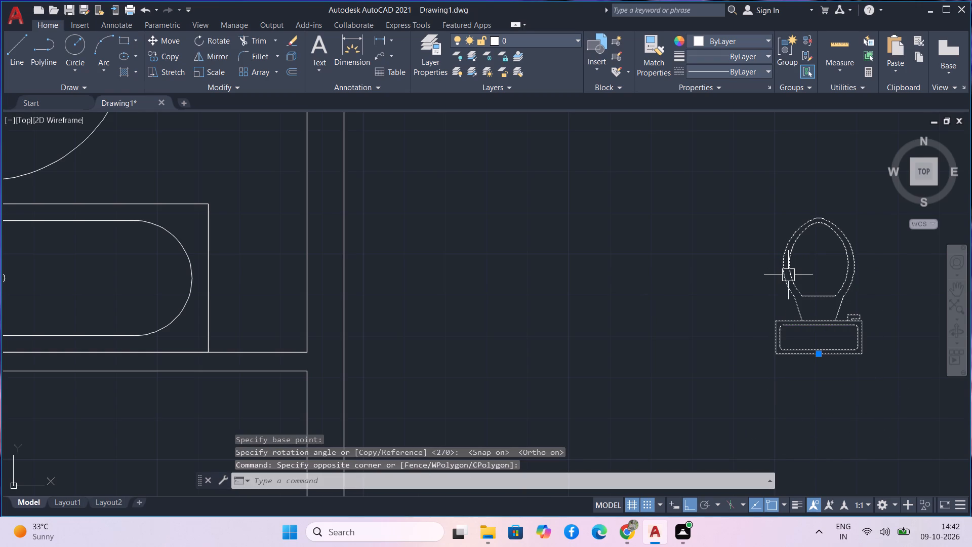
key("space")
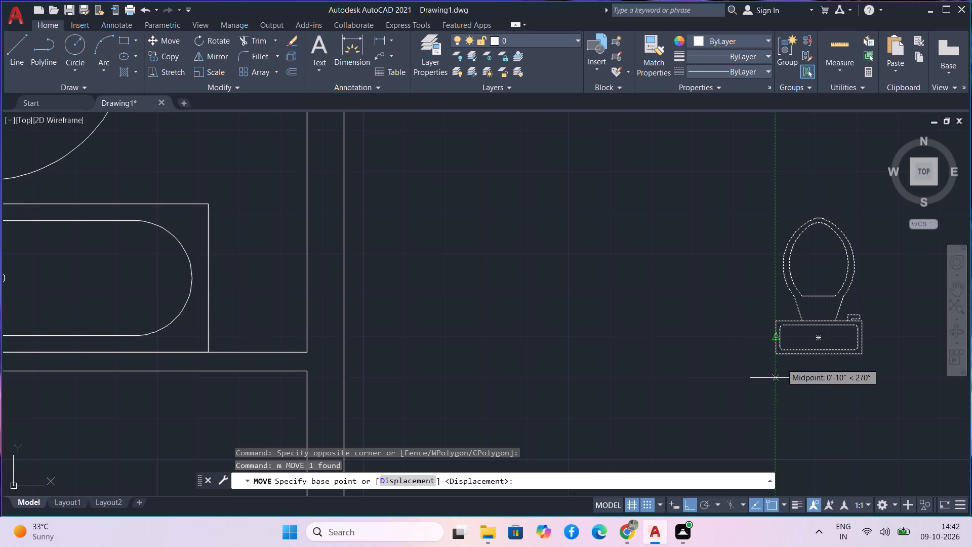
key("F8")
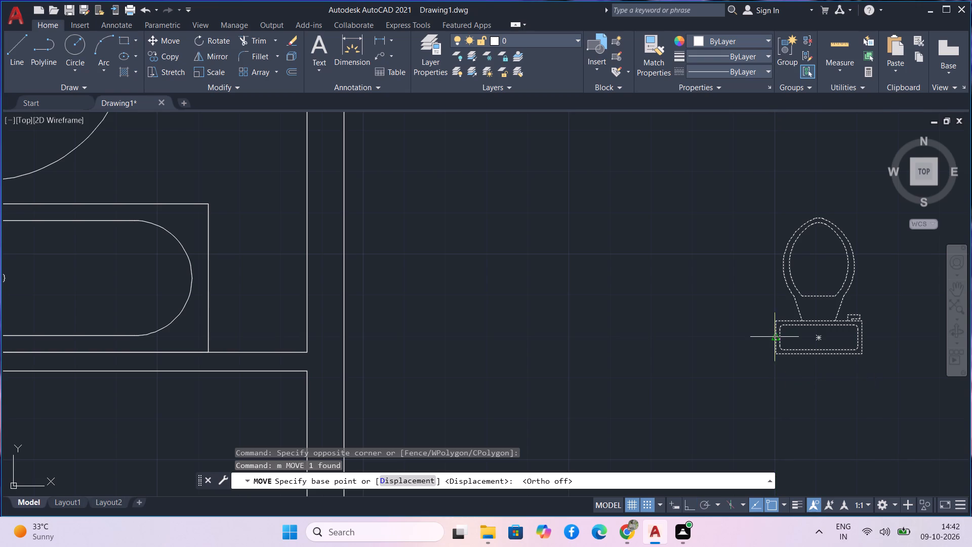
key("F9")
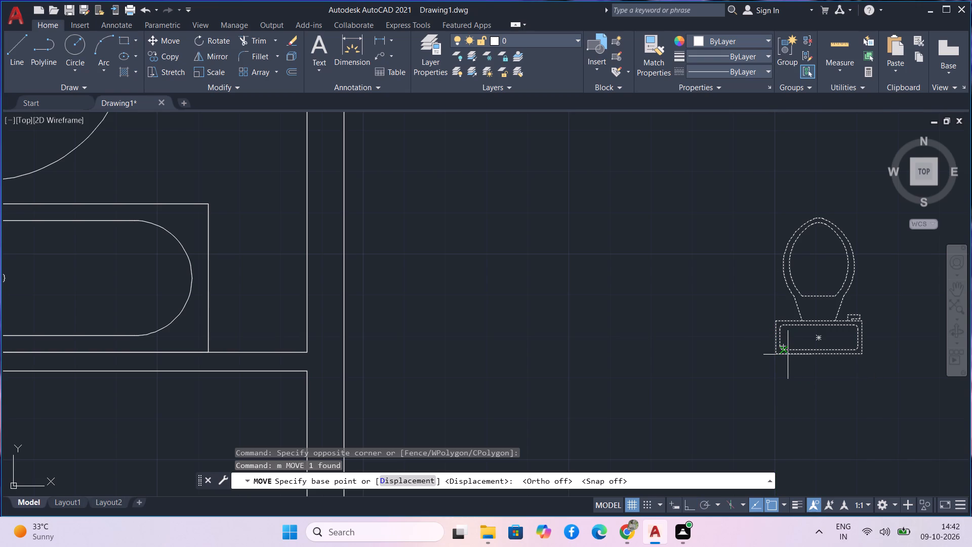
left_click(776, 355)
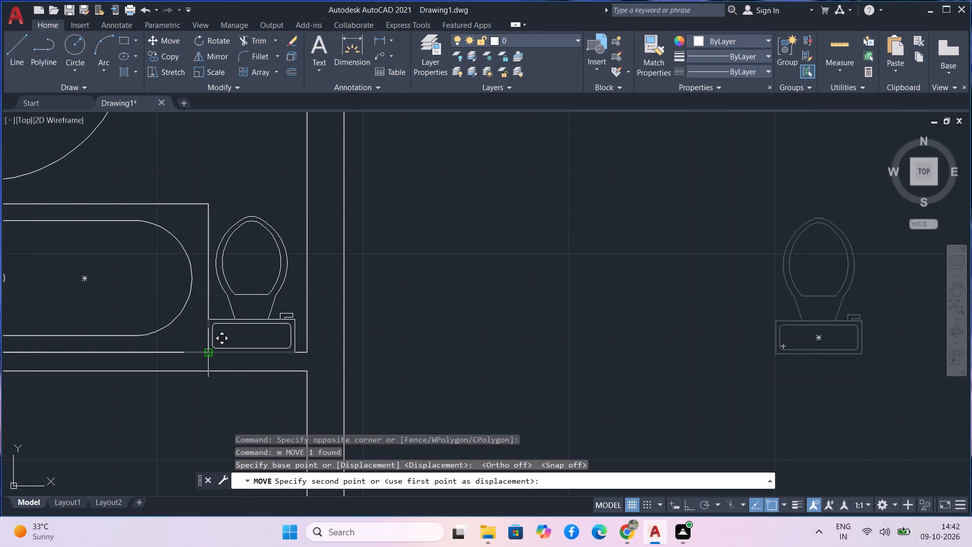
scroll(209, 350, "up", 2)
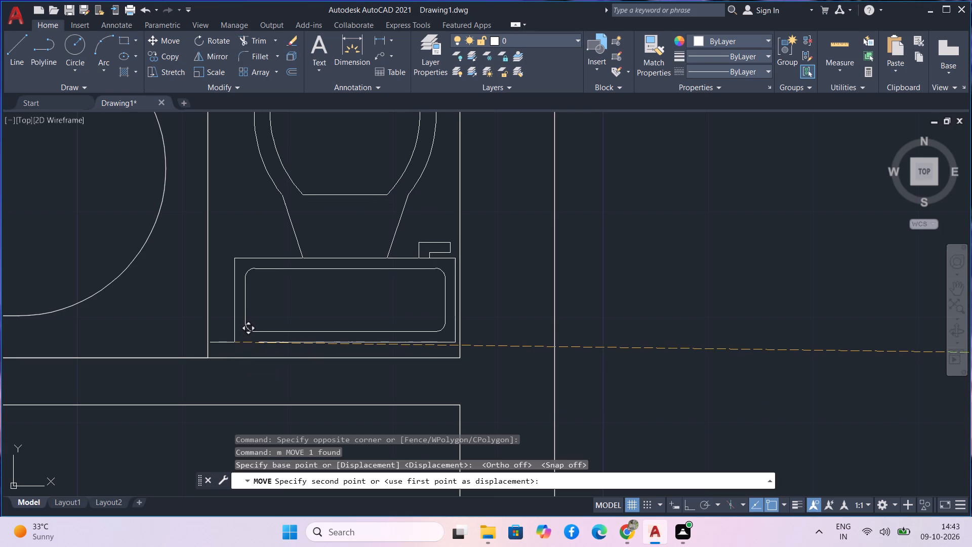
left_click(234, 343)
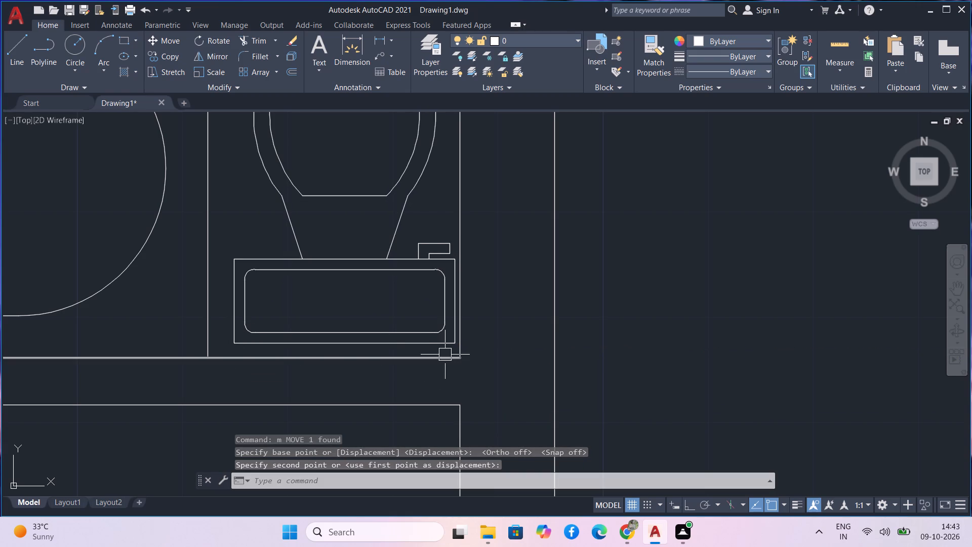
Move the toilet by its lower east tank corner into the southeast inside corner of the small bathroom.
left_click(433, 336)
key("m")
key("space")
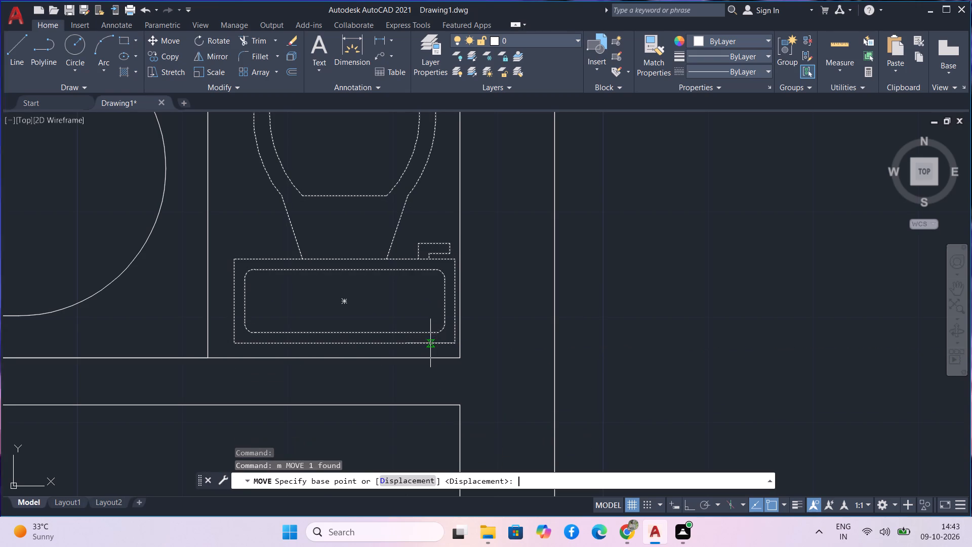
left_click(455, 345)
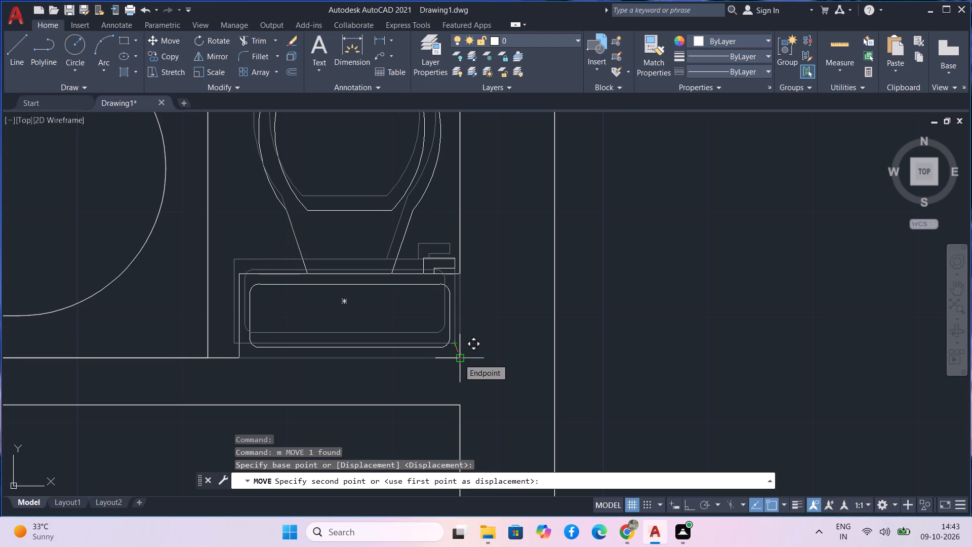
left_click(459, 359)
Review the fitted-out bathroom, the whole floor plan and the furniture blocks waiting east of it.
scroll(514, 328, "down", 1)
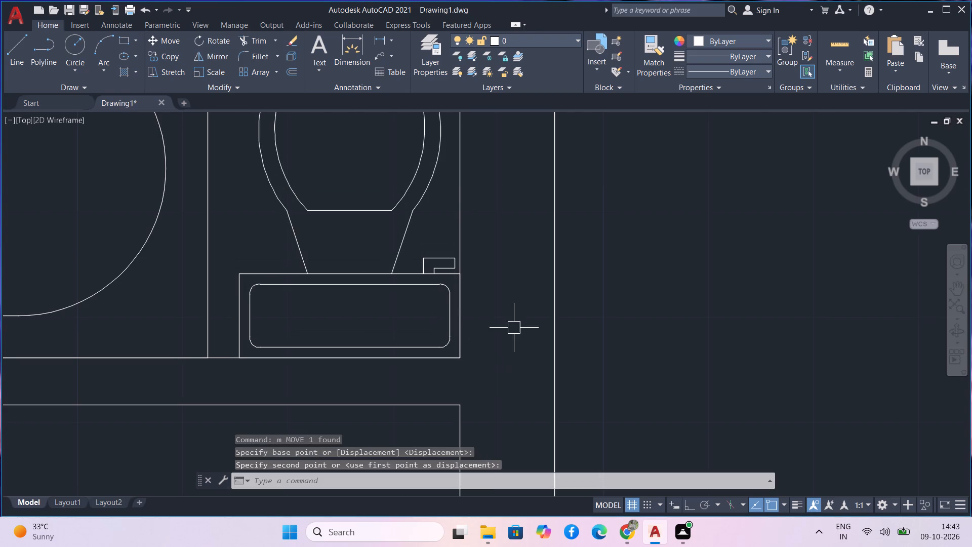
scroll(513, 328, "down", 1)
middle_click_drag(512, 328, 522, 367)
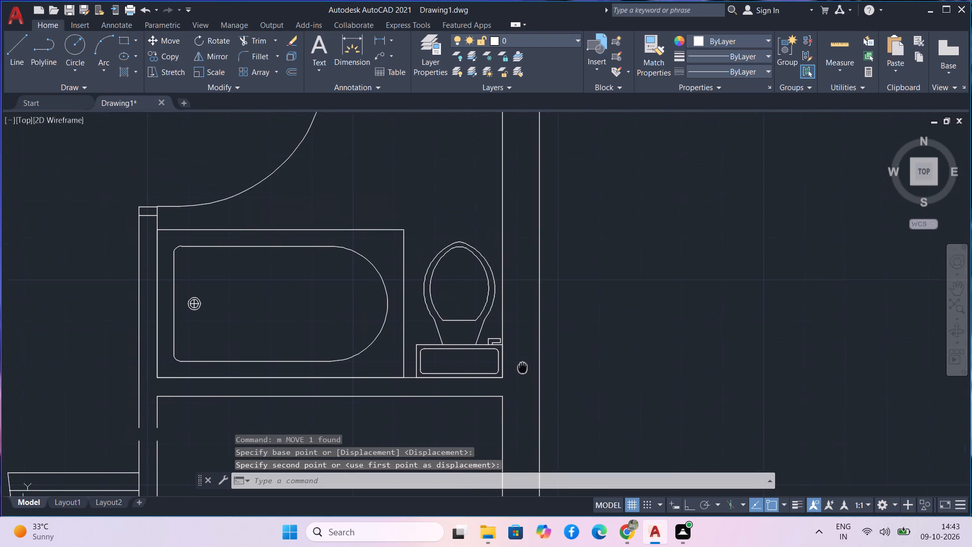
middle_click_drag(522, 367, 525, 380)
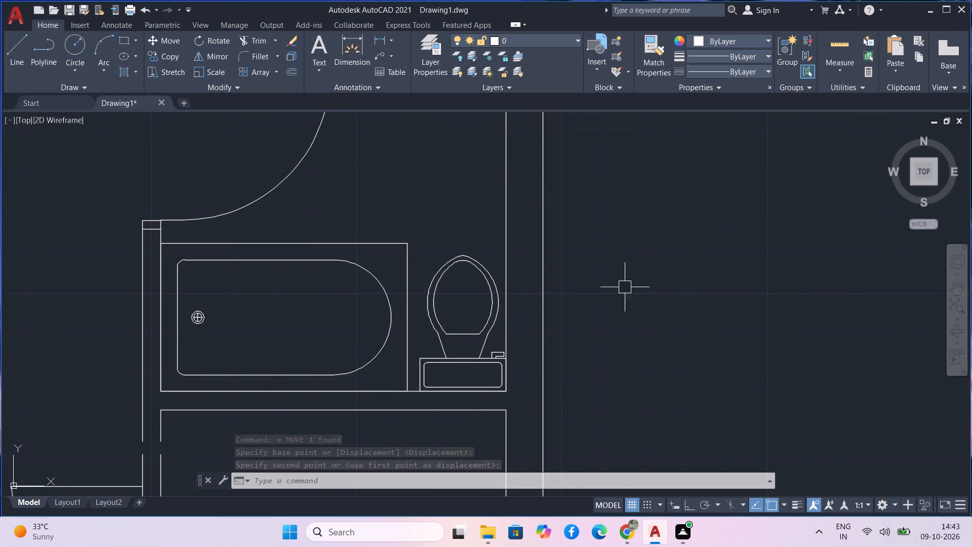
scroll(625, 287, "down", 1)
middle_click_drag(627, 289, 631, 353)
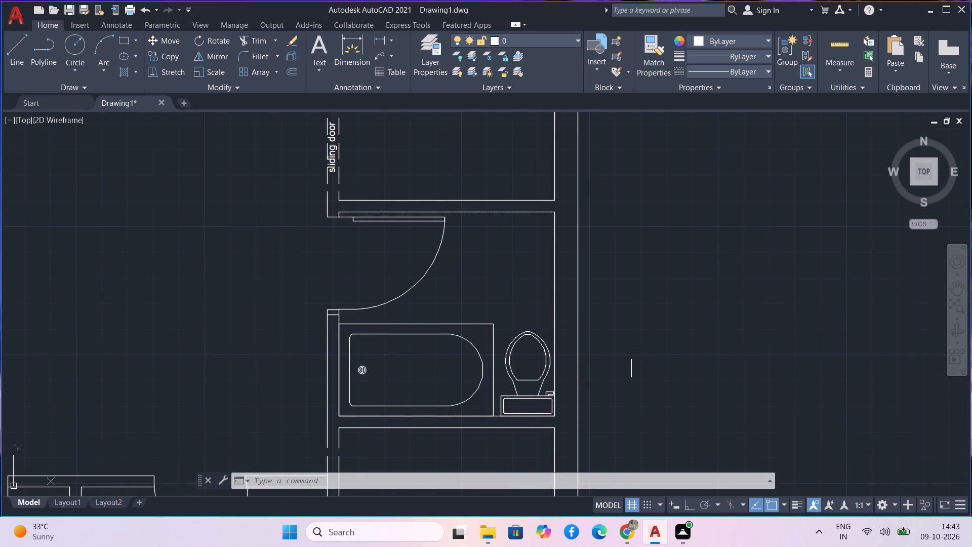
scroll(631, 353, "down", 2)
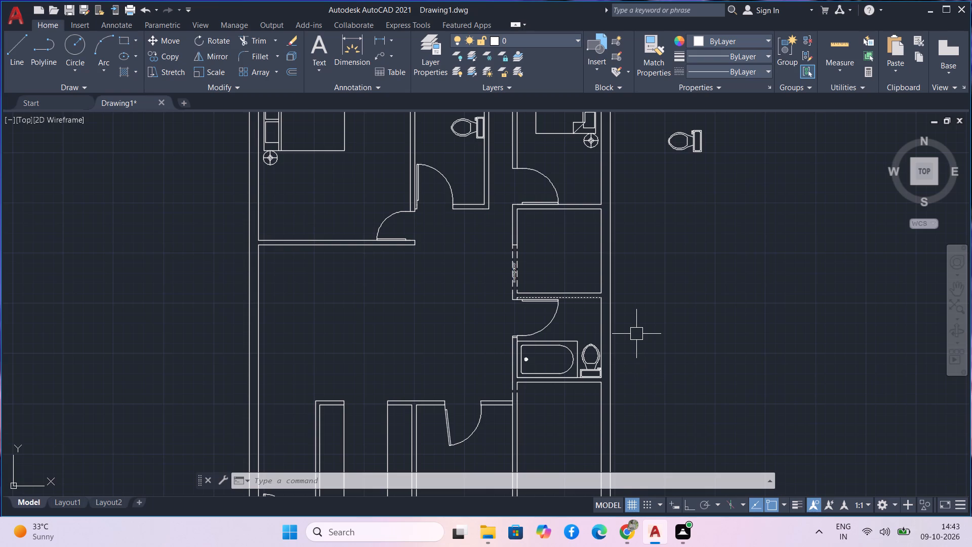
middle_click_drag(636, 334, 629, 306)
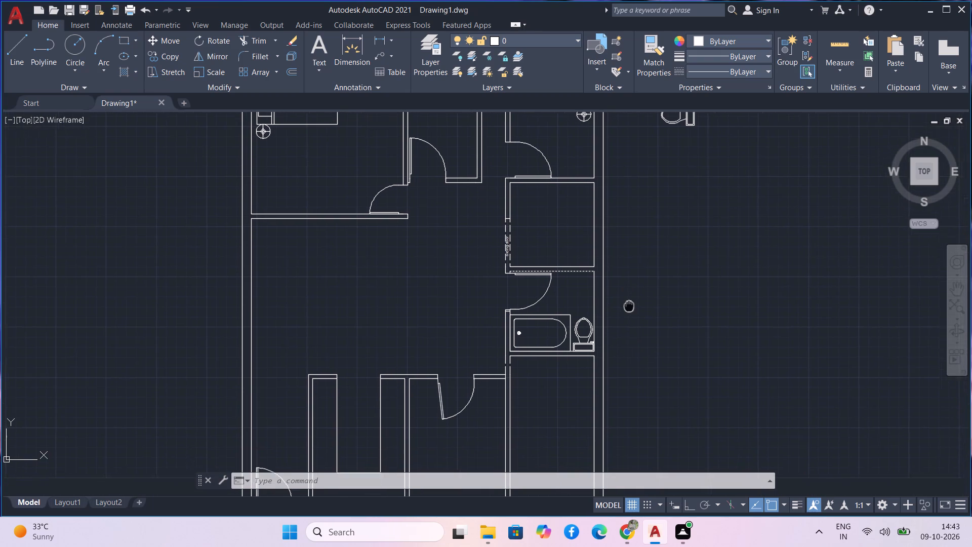
middle_click_drag(629, 306, 632, 331)
scroll(658, 311, "down", 2)
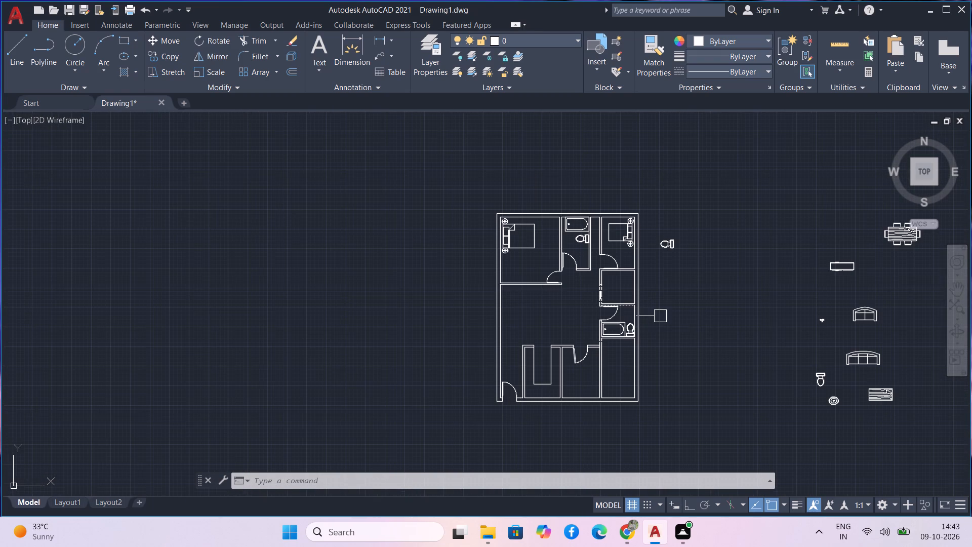
middle_click_drag(775, 339, 564, 318)
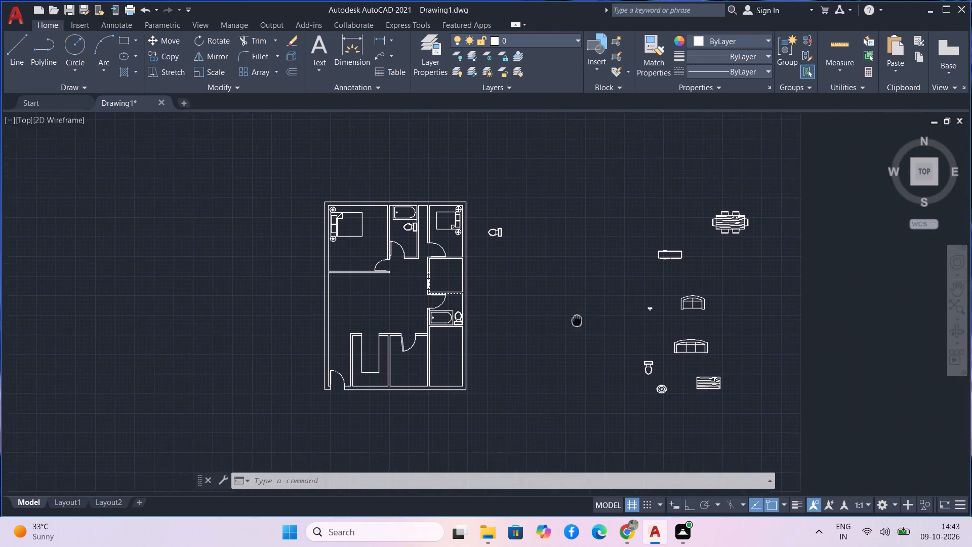
middle_click_drag(564, 318, 529, 312)
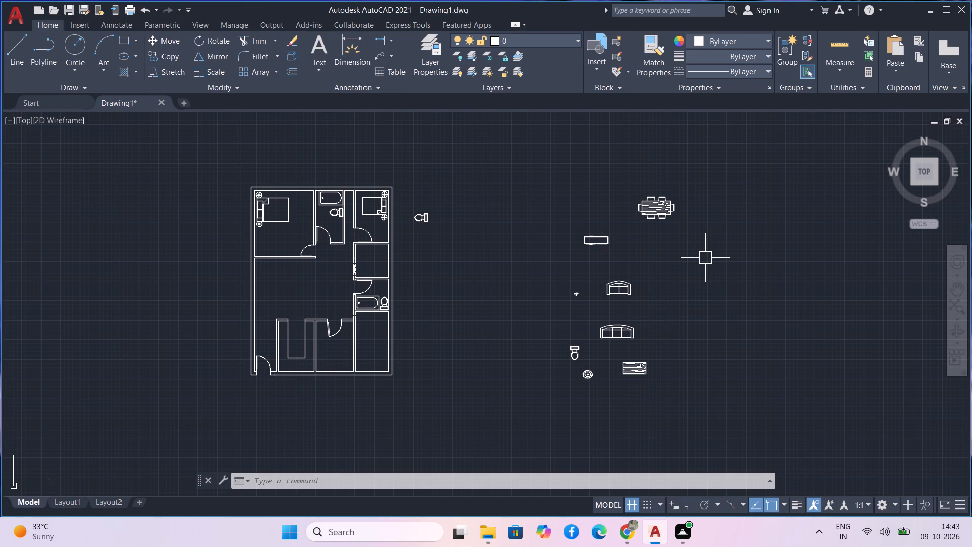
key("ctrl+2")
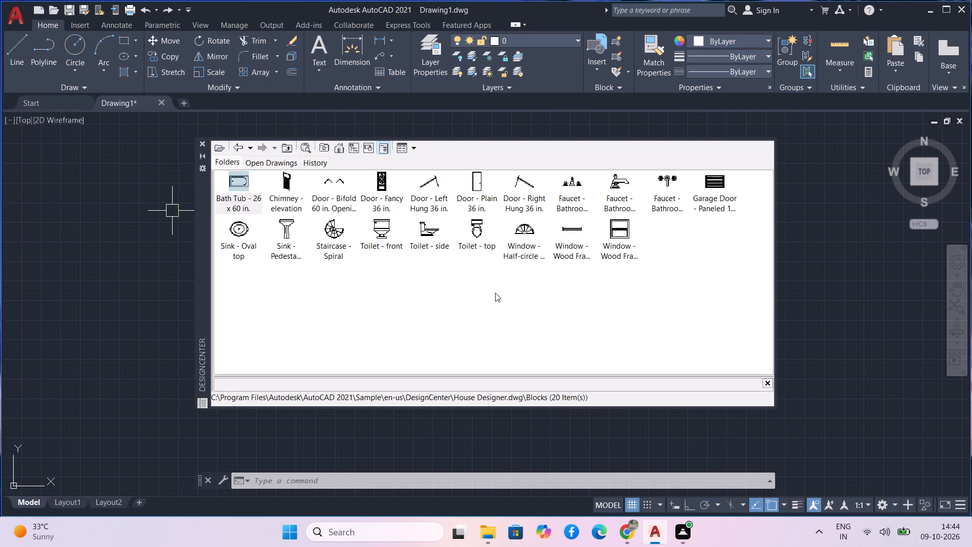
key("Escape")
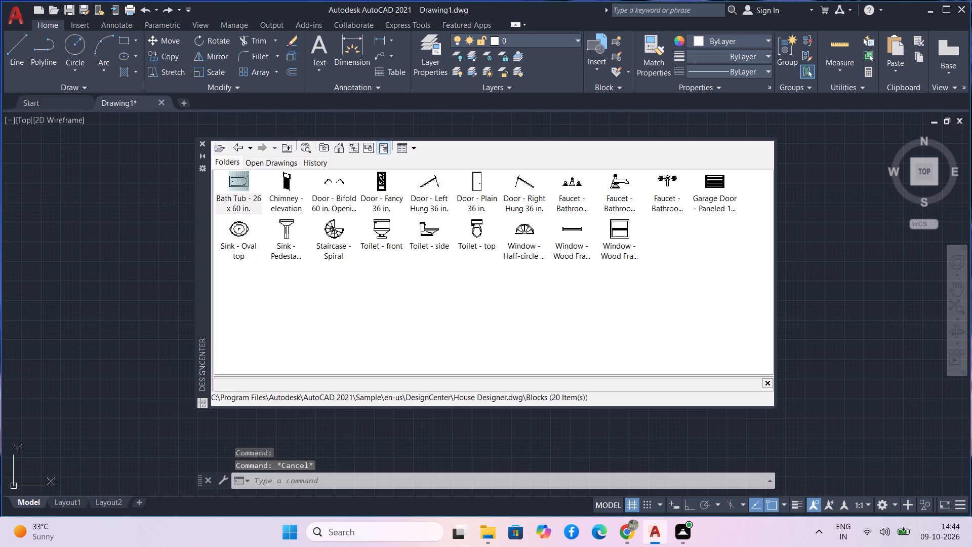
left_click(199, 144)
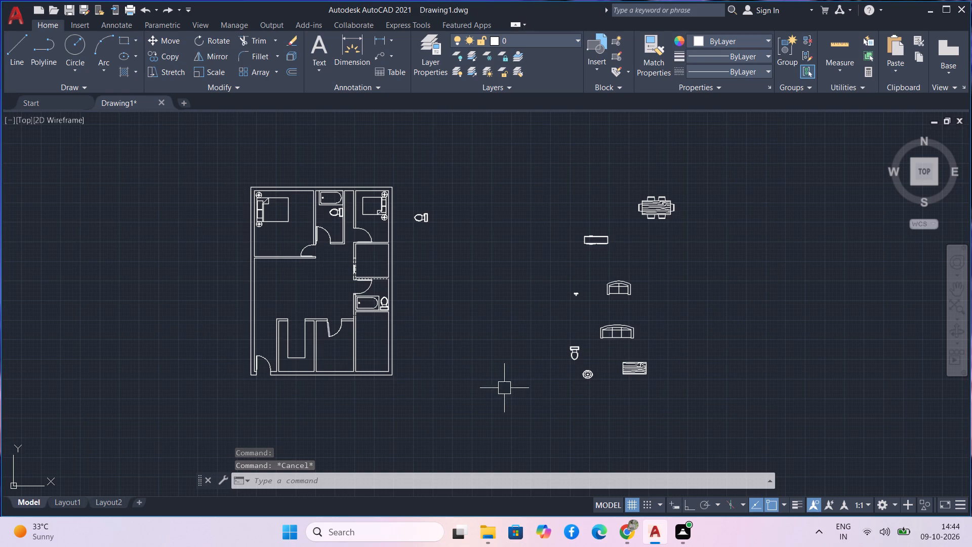
Move the six-chair dining table from outside the house into the open living area, west of the small bathroom.
left_click_drag(698, 250, 691, 246)
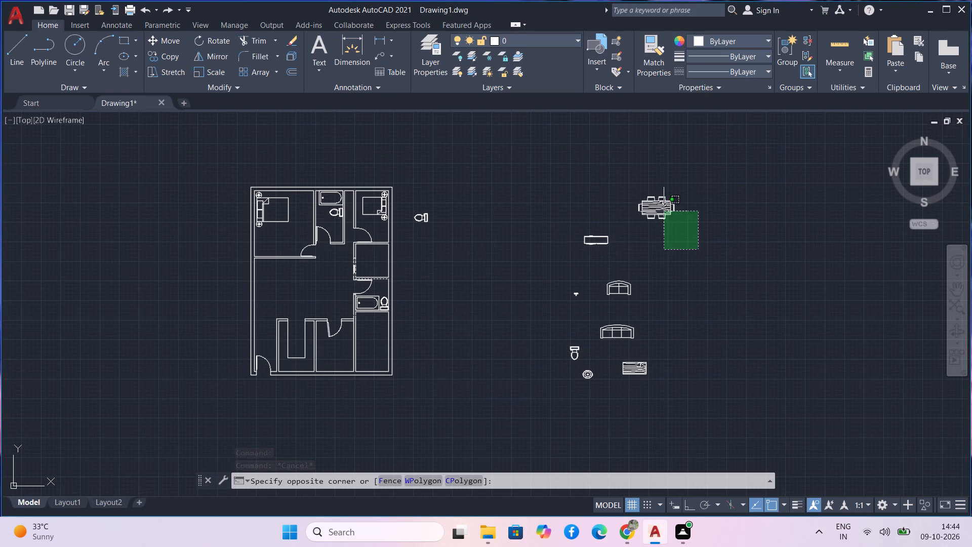
left_click(645, 186)
type("m")
key("space")
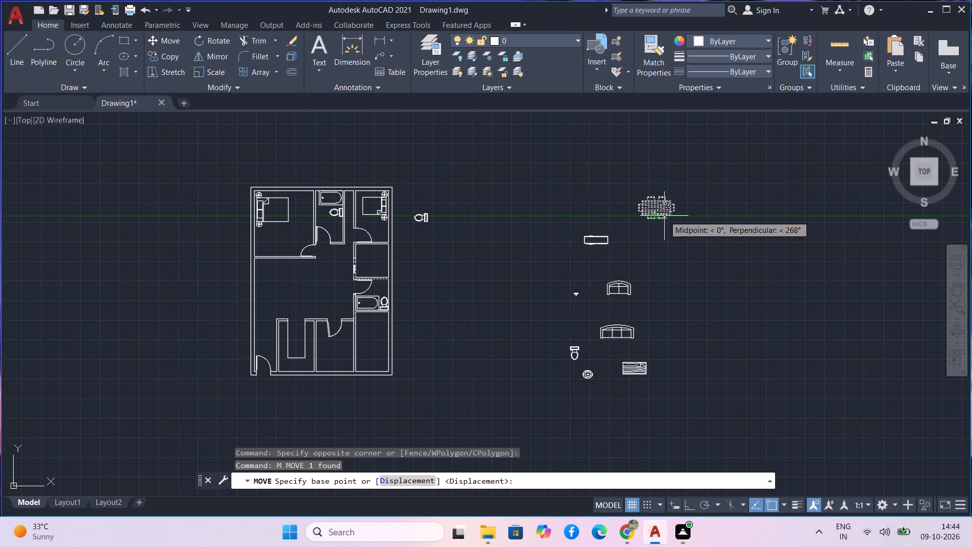
left_click(665, 217)
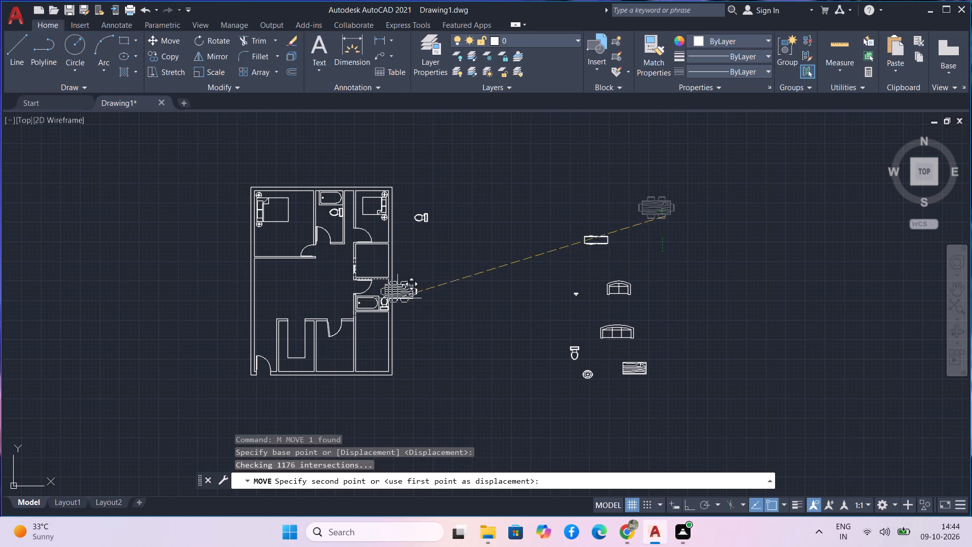
middle_click_drag(312, 303, 344, 269)
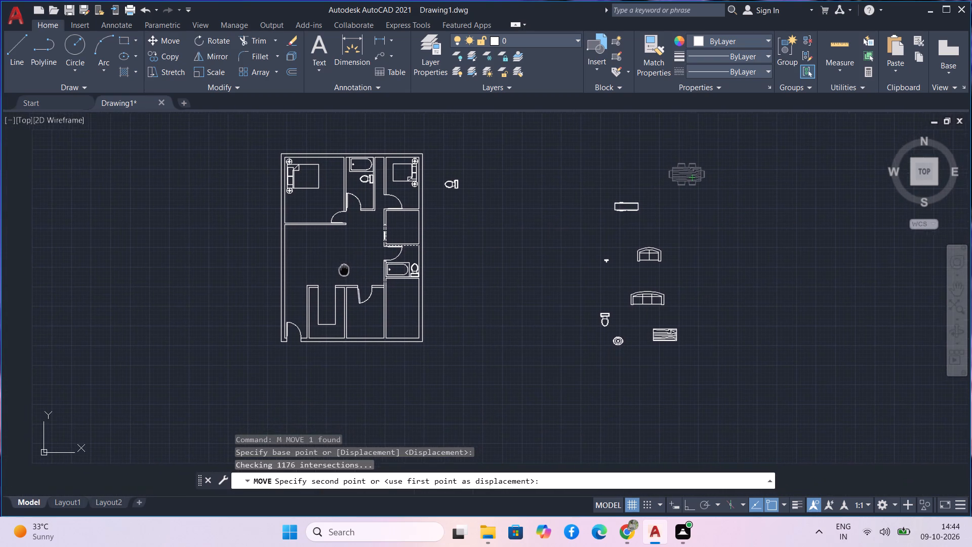
middle_click_drag(344, 269, 346, 268)
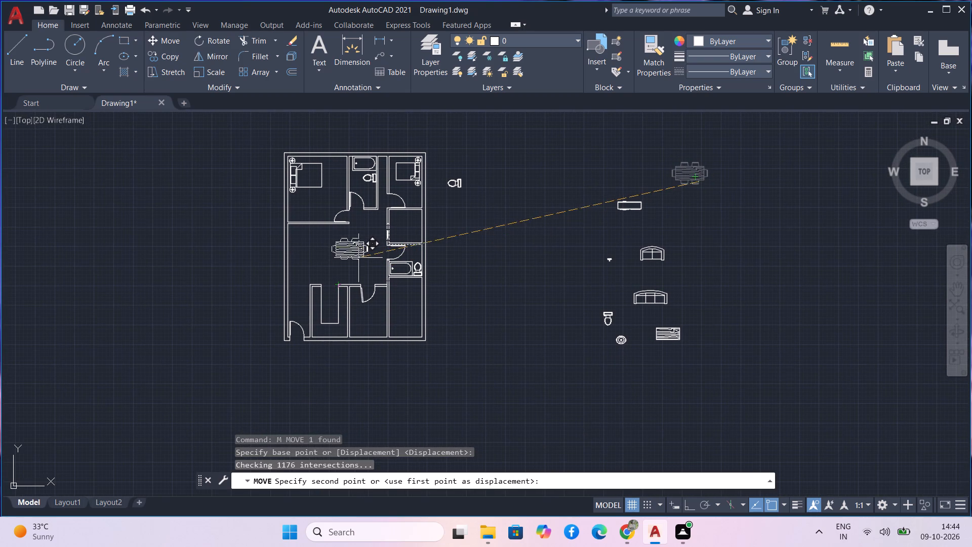
scroll(358, 267, "up", 2)
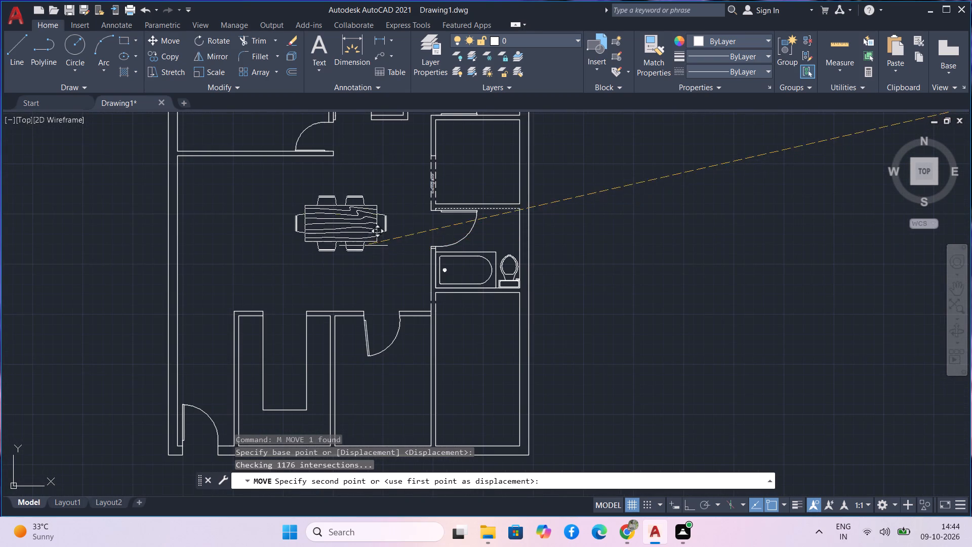
scroll(363, 246, "up", 1)
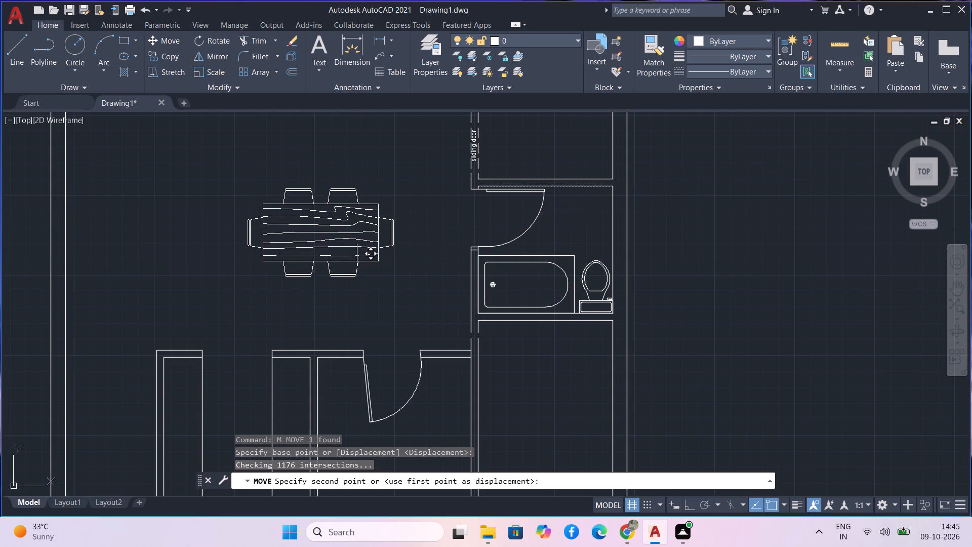
middle_click_drag(348, 256, 361, 282)
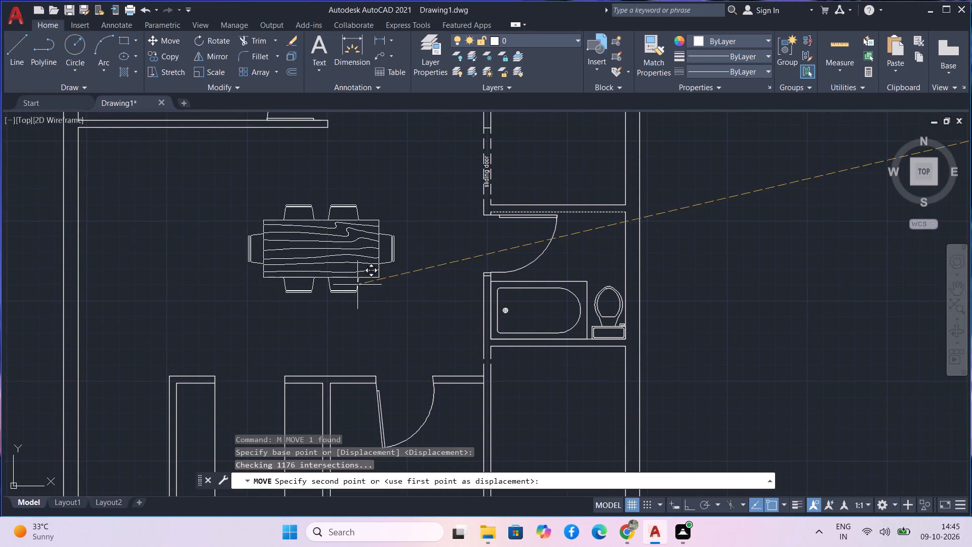
left_click(358, 284)
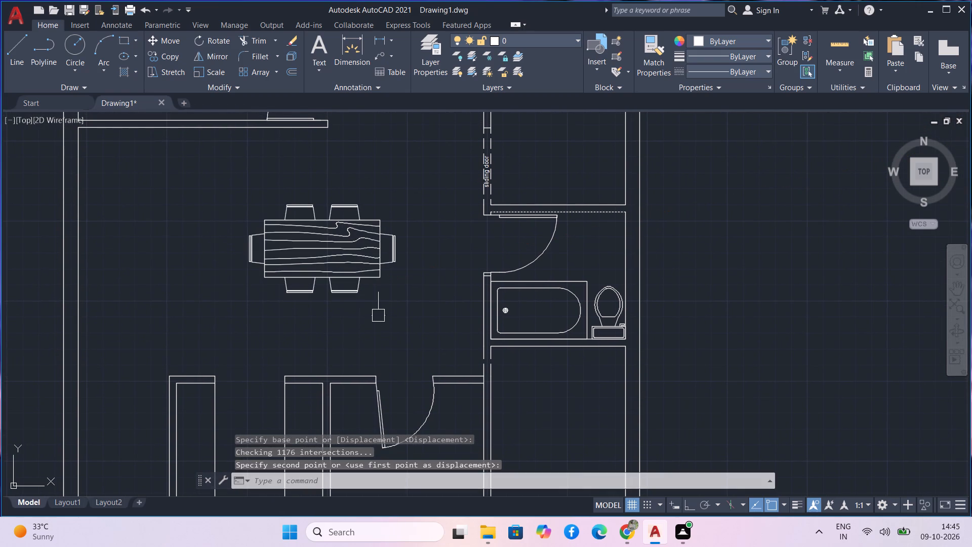
Scale the dining table down slightly about the lower outer corner of its west chair.
left_click_drag(378, 311, 374, 301)
left_click(336, 255)
type("sc")
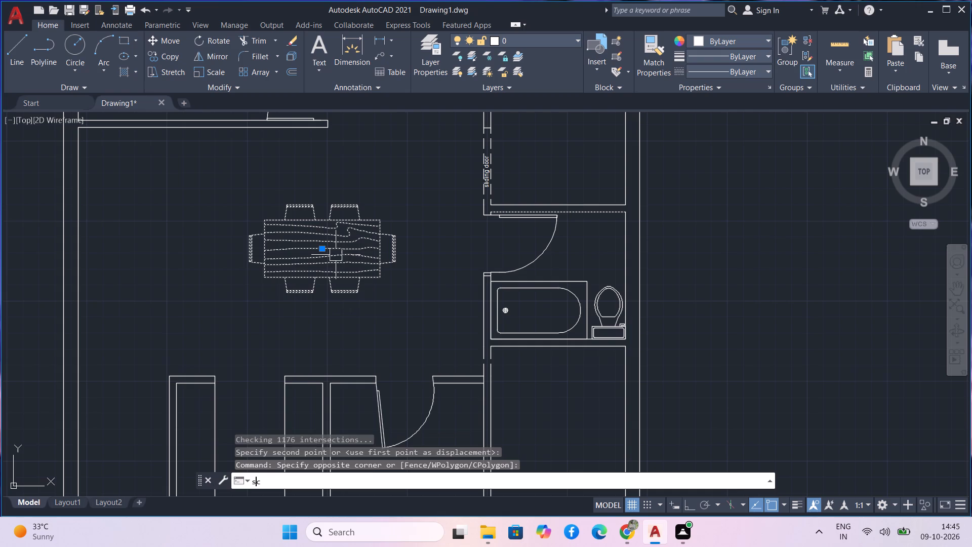
key("space")
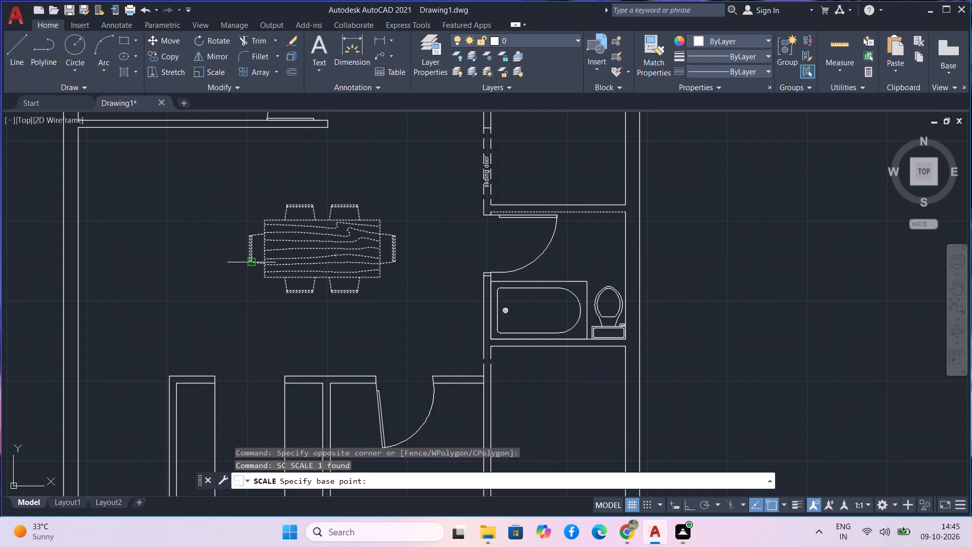
left_click(248, 263)
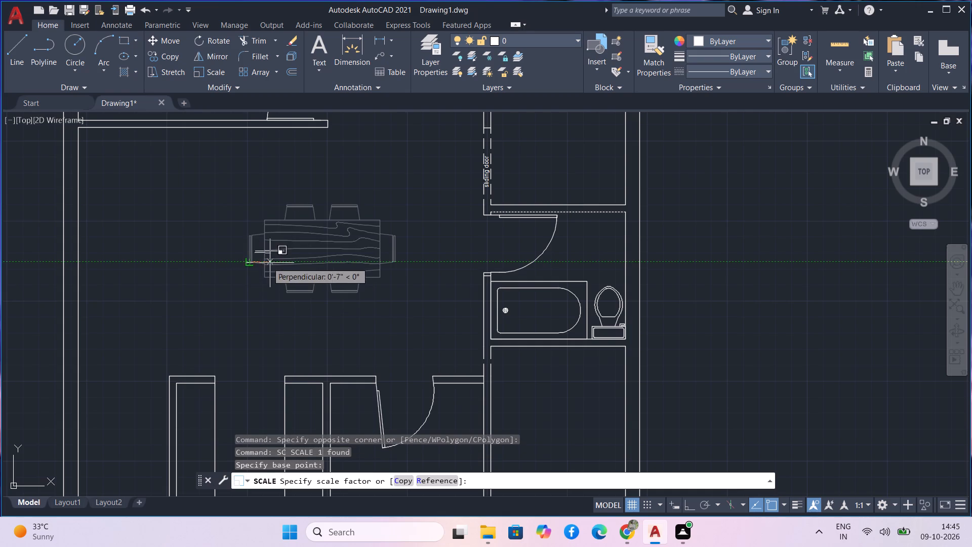
left_click(306, 281)
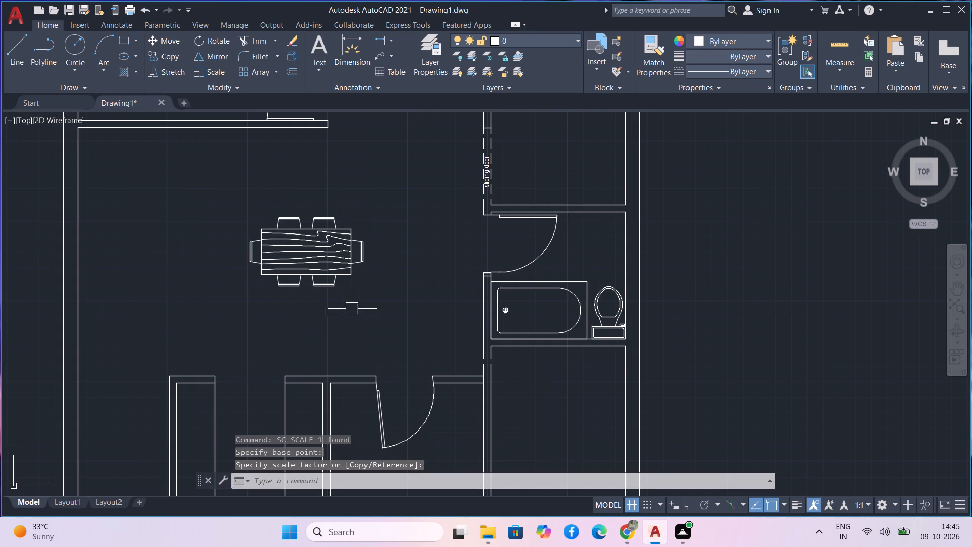
Move the reduced dining table southeast, to just north of the wall between the U-shaped counter and the door beside it.
left_click_drag(360, 305, 351, 287)
left_click(281, 230)
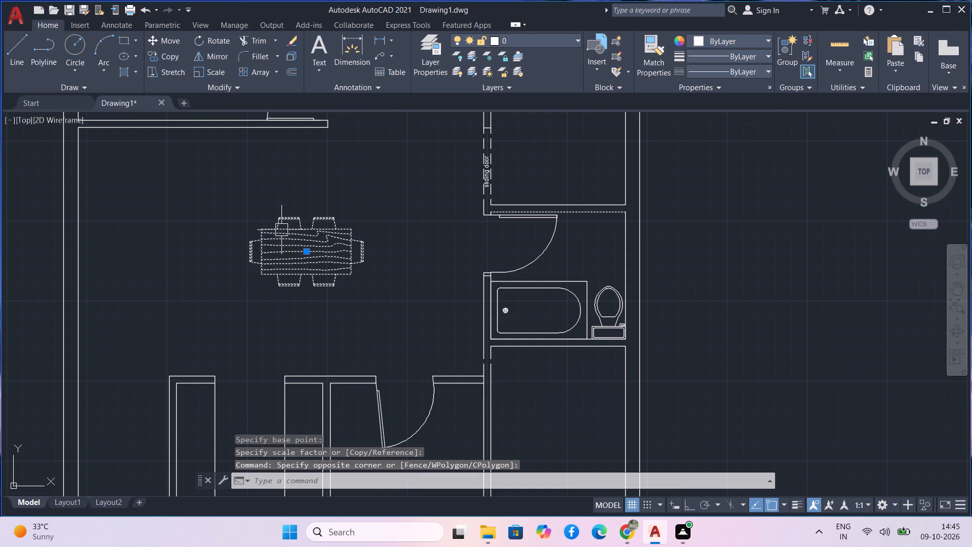
type("m")
key("space")
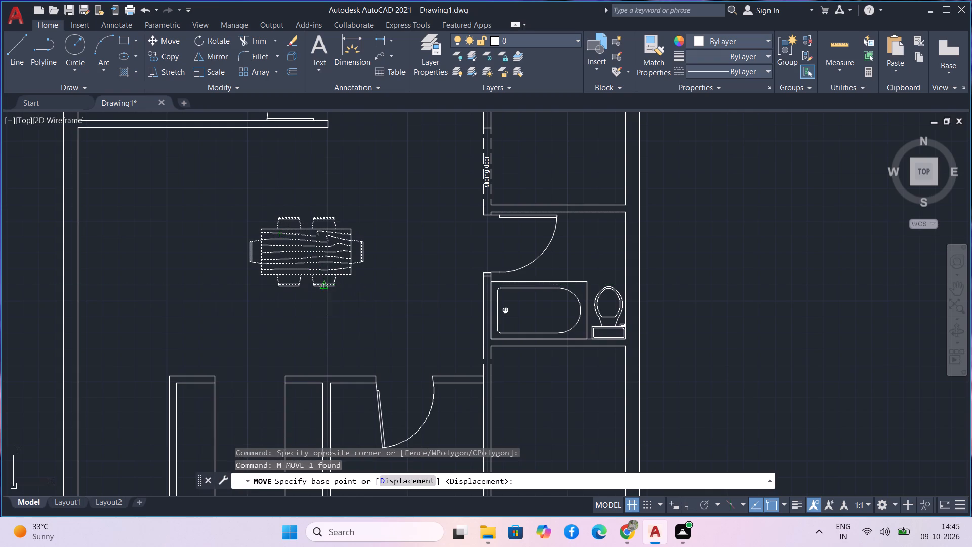
left_click(330, 275)
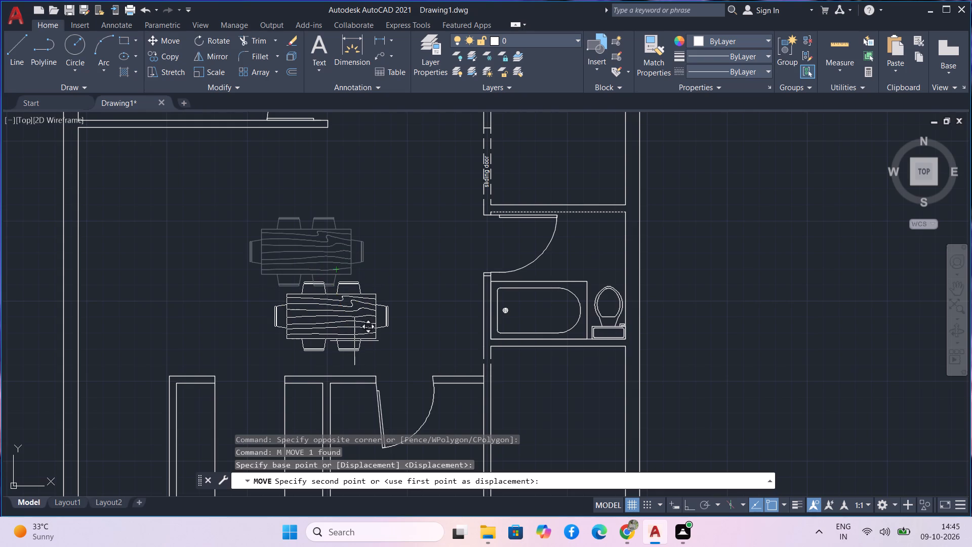
left_click(354, 341)
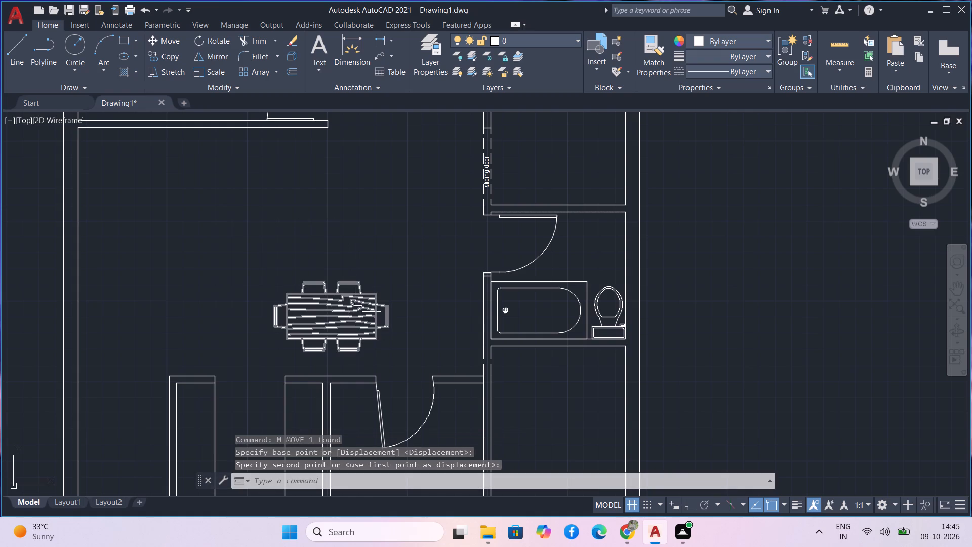
Move the three-seat sofa by its front edge midpoint into the living area, just below the large bedroom's south wall.
scroll(409, 277, "down", 3)
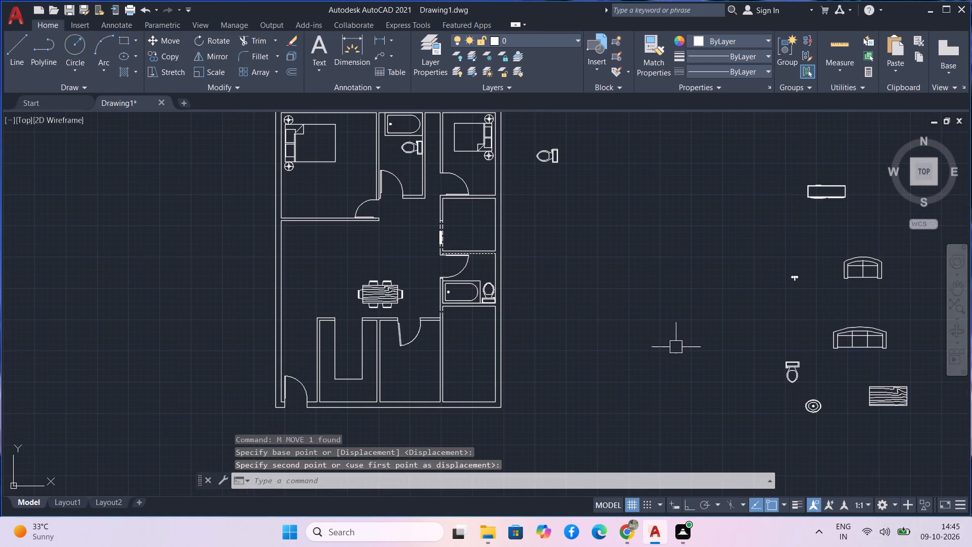
middle_click_drag(673, 347, 427, 333)
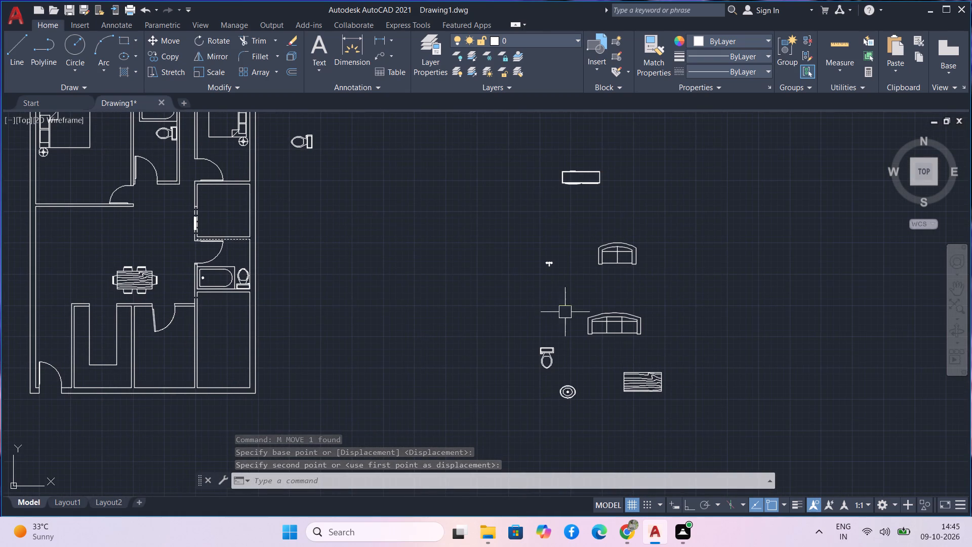
left_click_drag(658, 348, 648, 340)
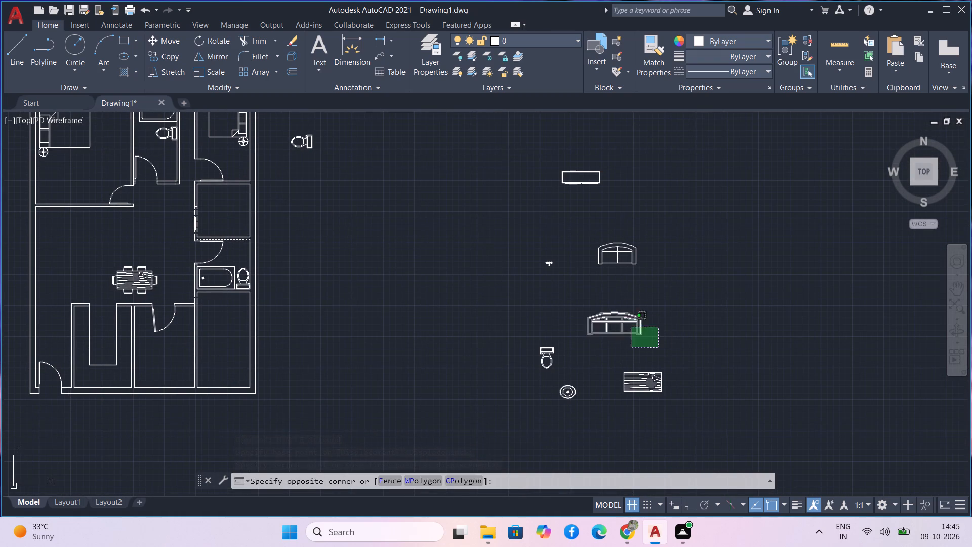
left_click(592, 306)
type("m")
key("space")
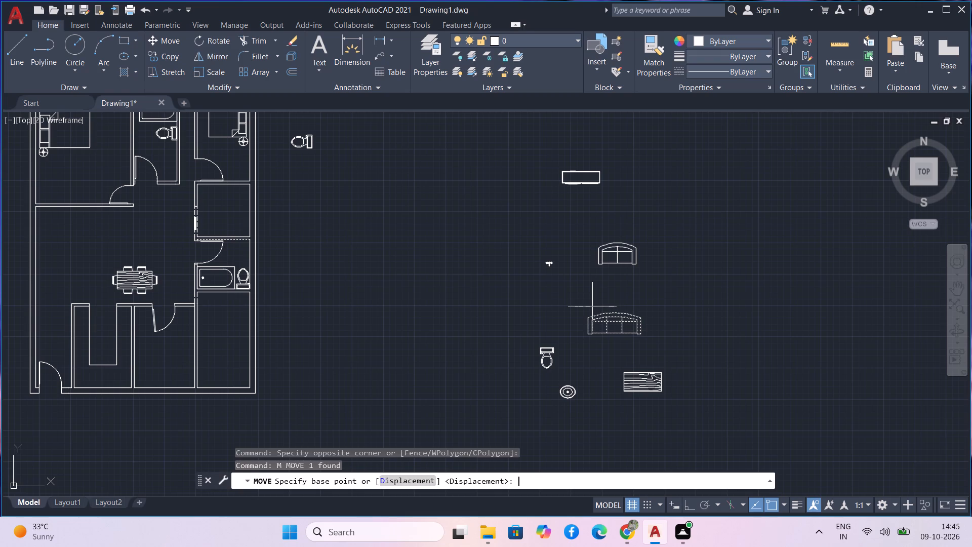
left_click(615, 333)
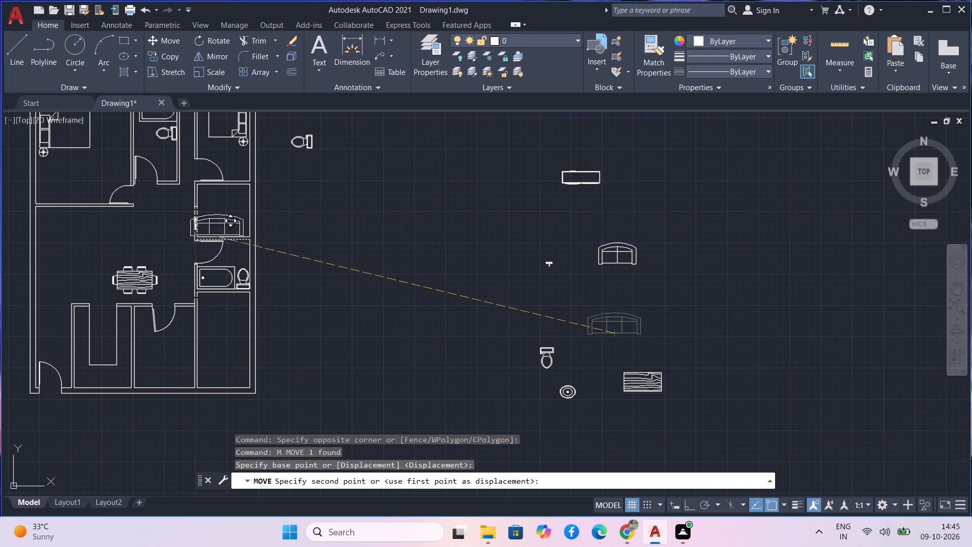
middle_click_drag(90, 246, 426, 266)
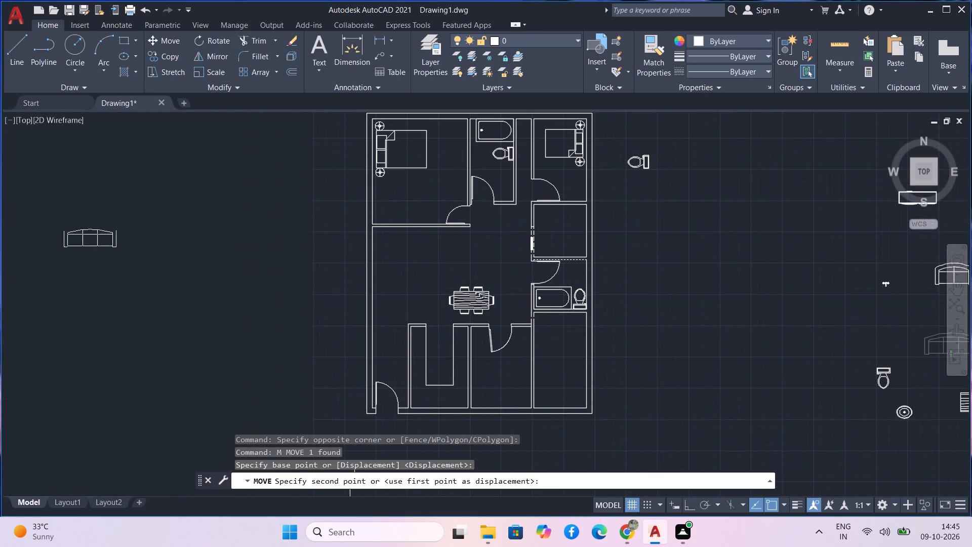
scroll(422, 258, "up", 2)
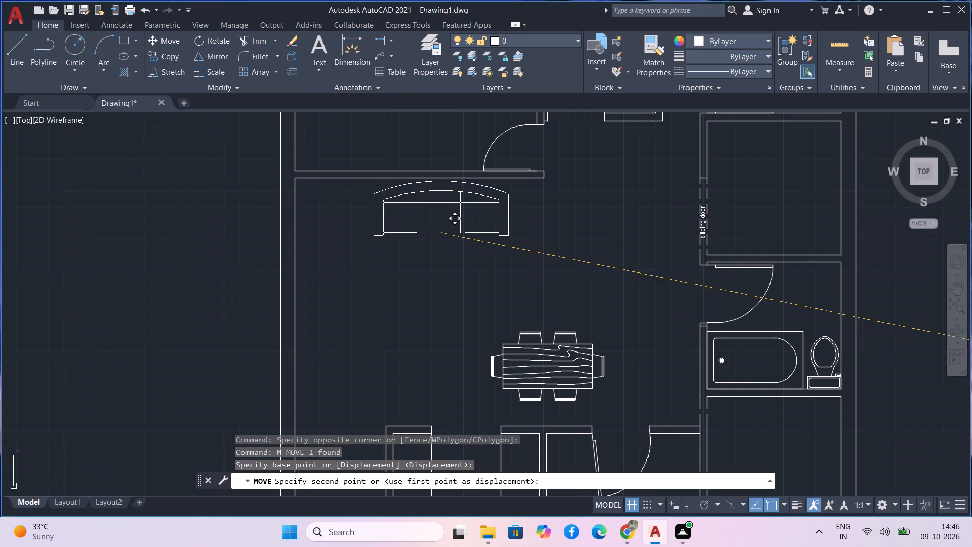
left_click(441, 233)
Rotate the two-seat sofa east of the house by 90° about its lower west corner with Ortho on, so its seat faces east.
scroll(447, 271, "down", 1)
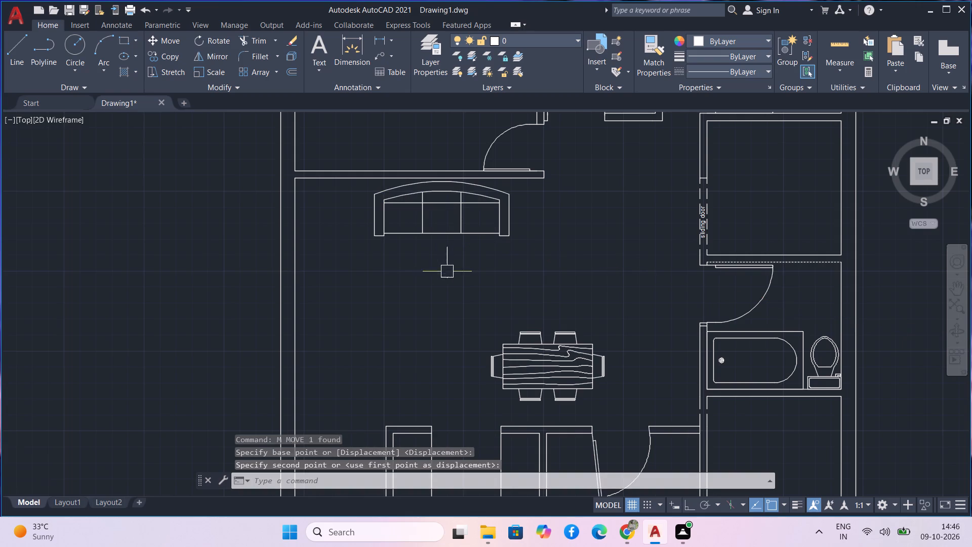
scroll(447, 271, "down", 1)
middle_click_drag(887, 444, 882, 443)
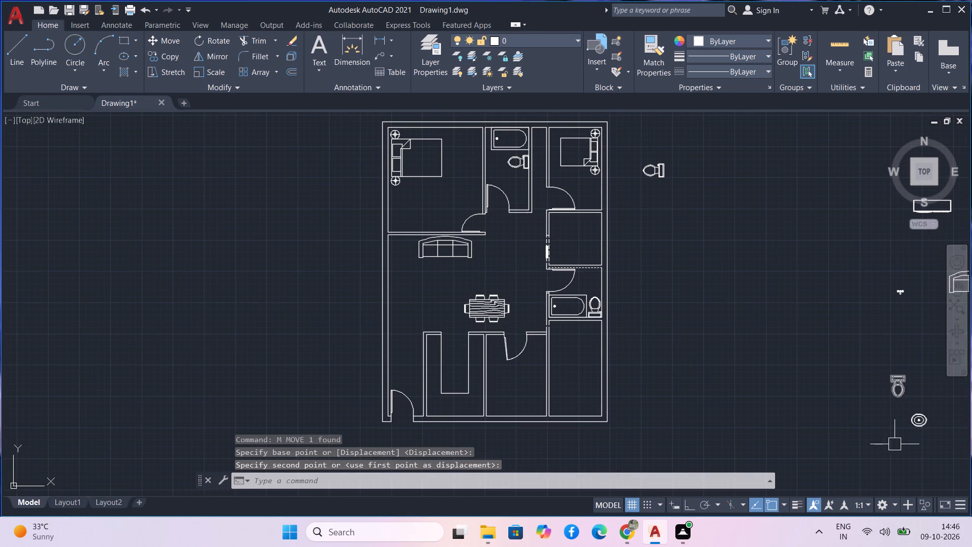
middle_click_drag(882, 443, 726, 409)
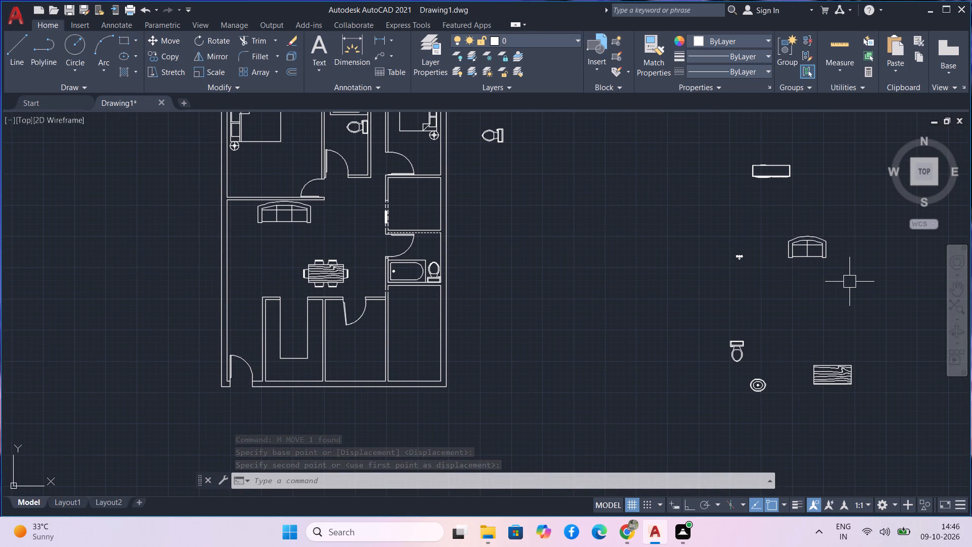
left_click(849, 282)
left_click(791, 217)
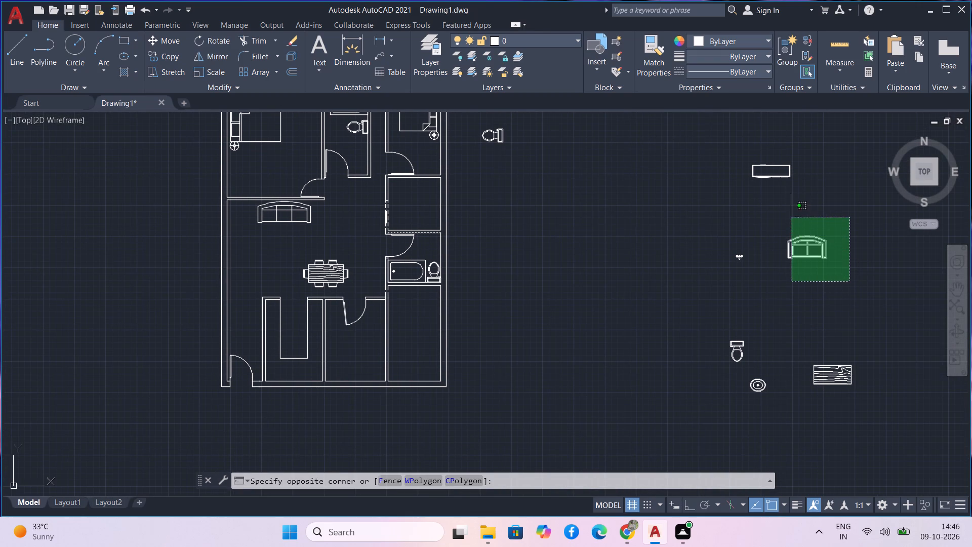
type("eo")
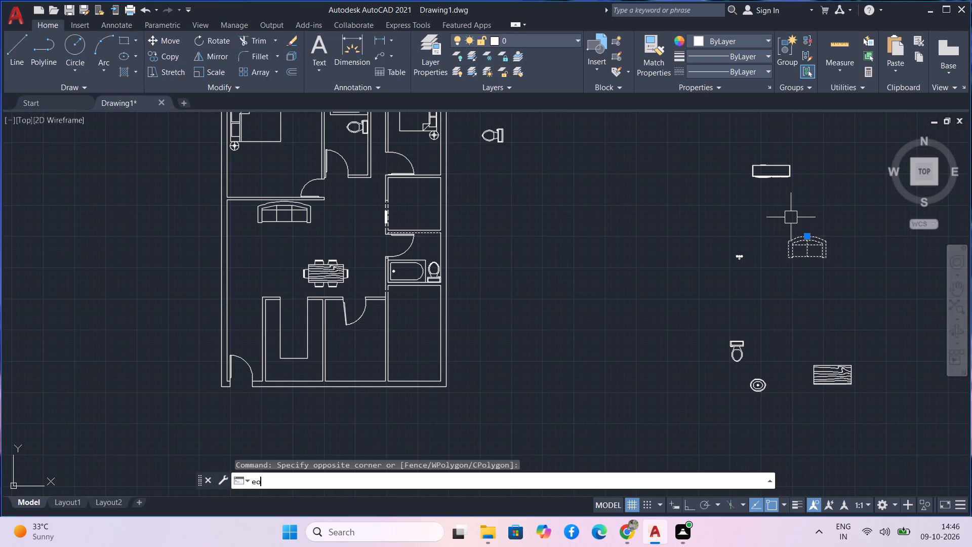
key("space")
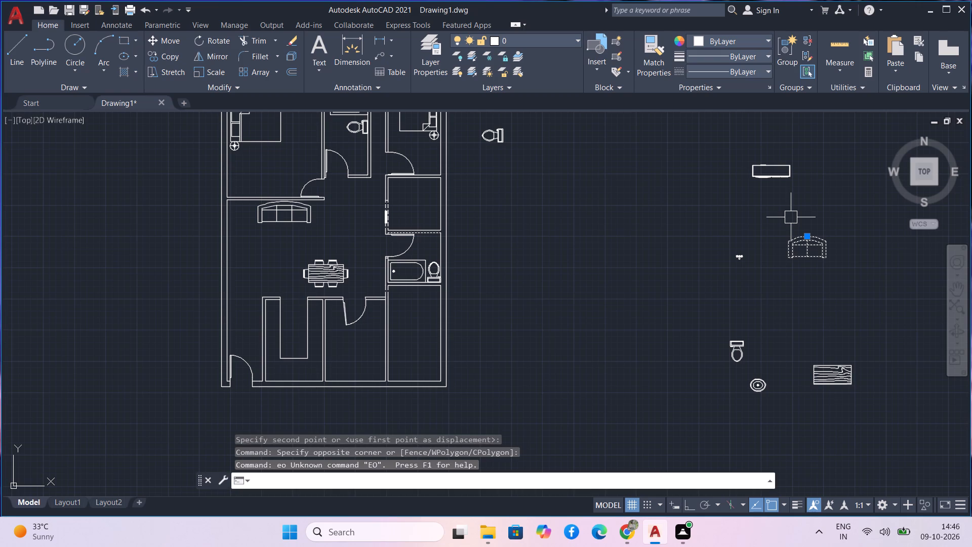
type("ro")
key("space")
left_click(795, 262)
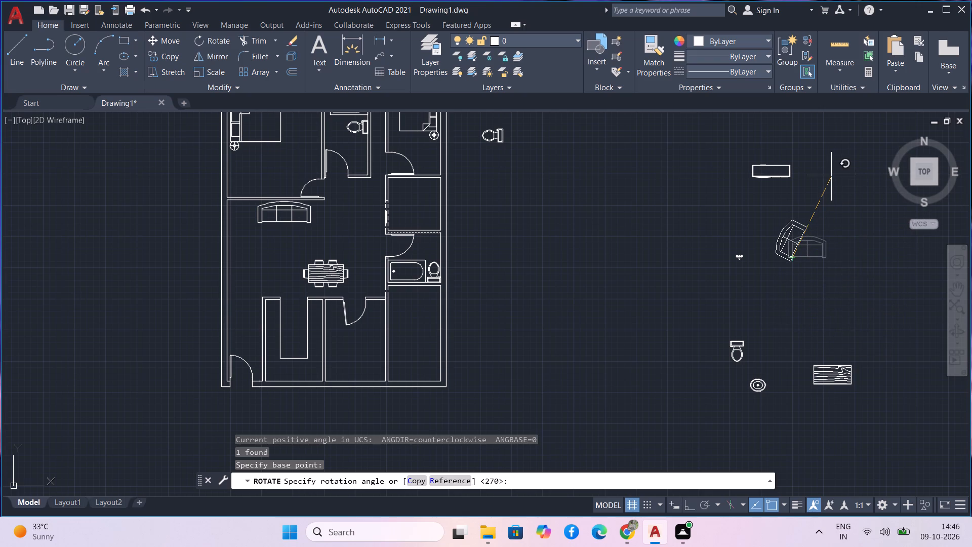
key("F8")
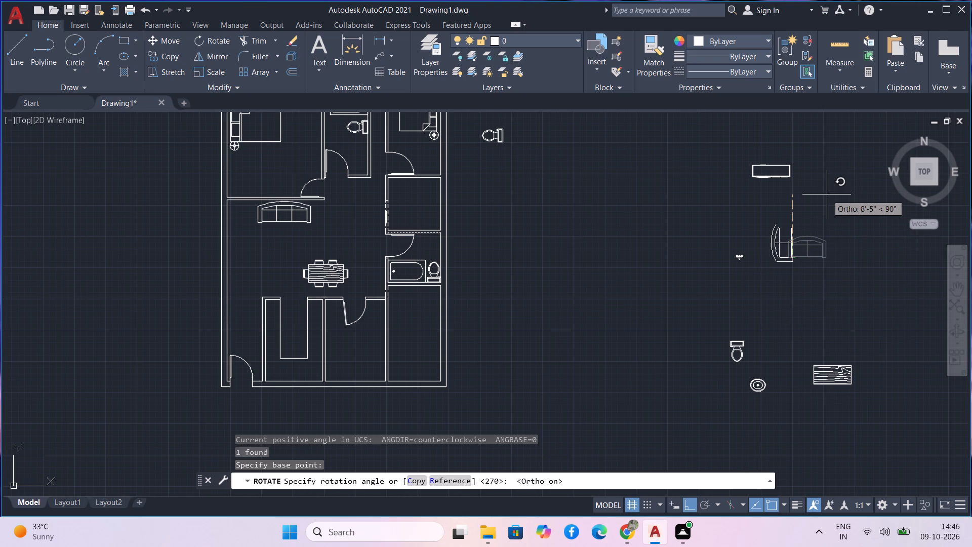
left_click(827, 194)
Move the rotated two-seat sofa with Ortho off into the living area, near the west wall and southwest of the three-seat sofa.
left_click(824, 267)
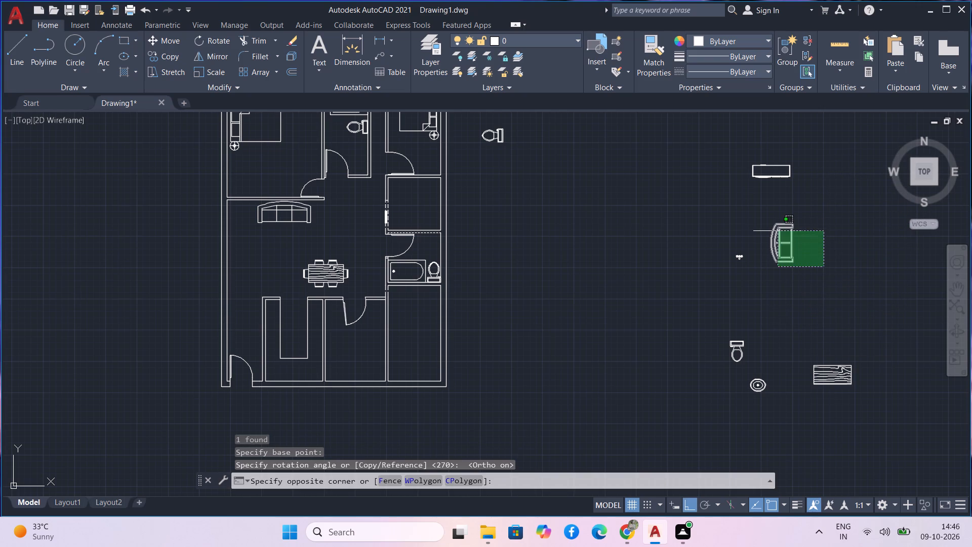
left_click(778, 231)
type("m")
key("space")
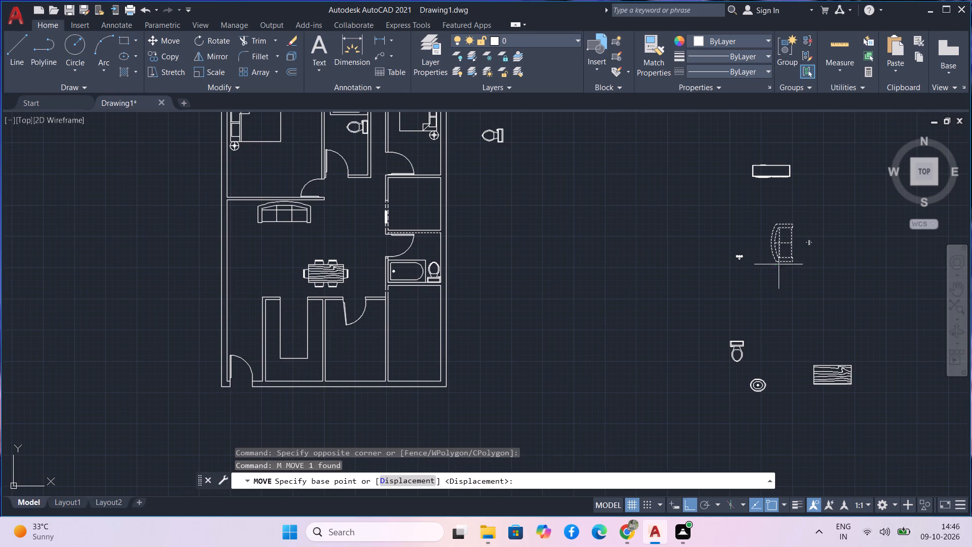
left_click(796, 260)
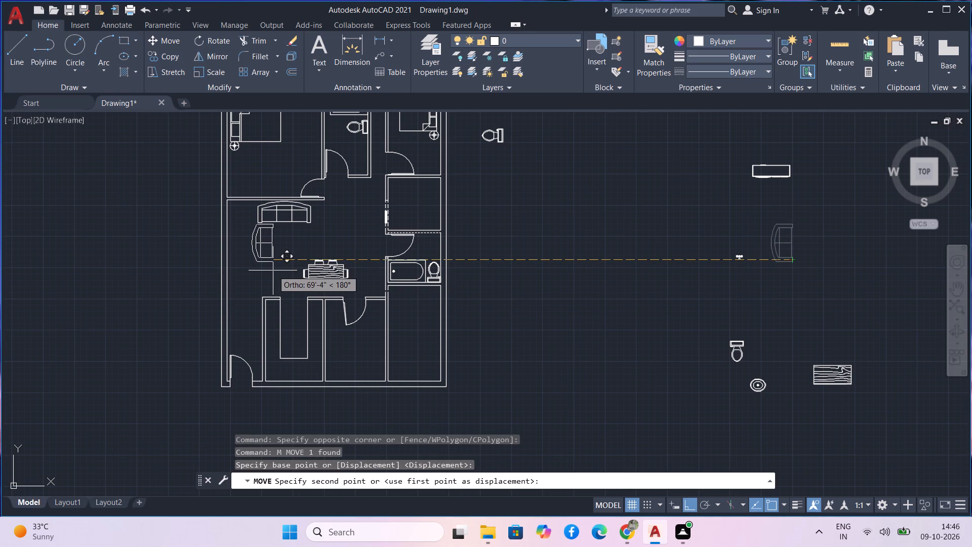
key("F8")
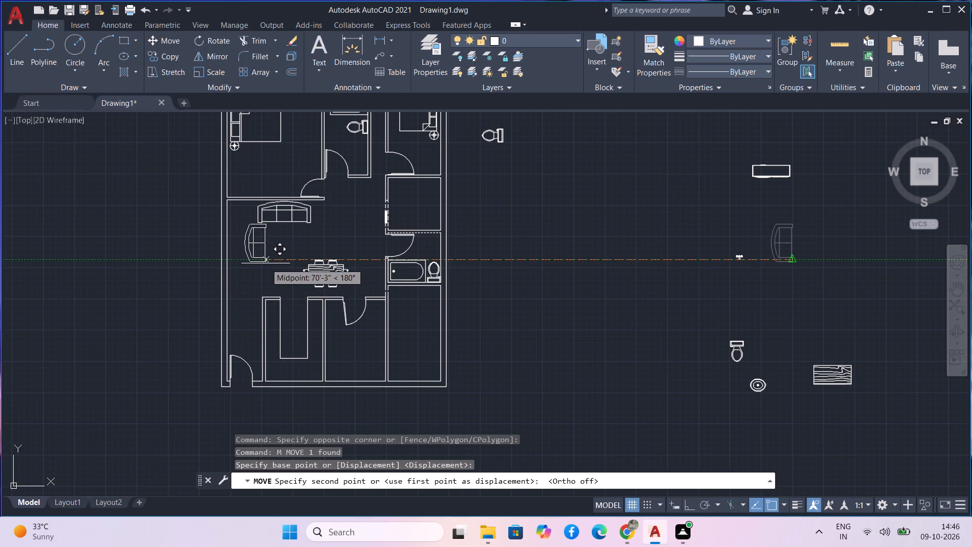
middle_click_drag(266, 263, 276, 275)
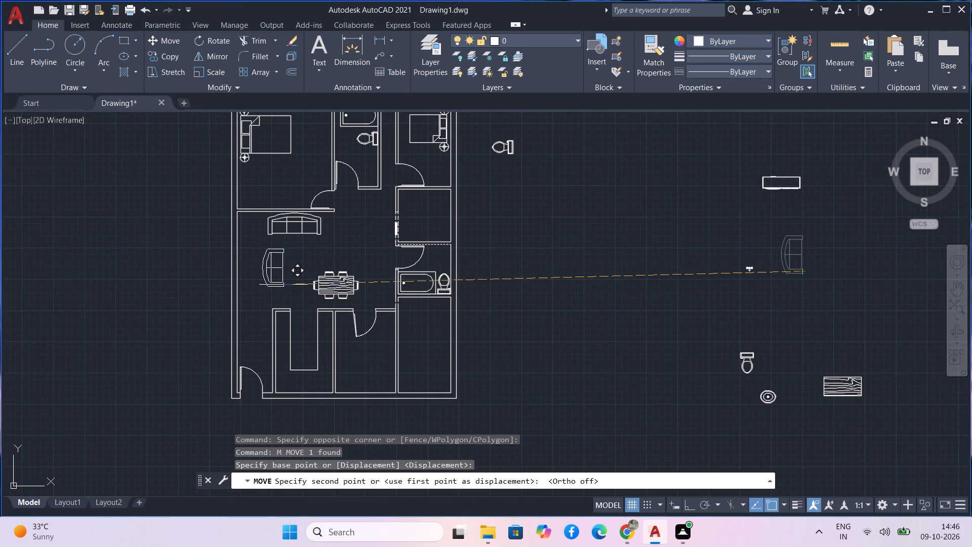
scroll(283, 285, "up", 1)
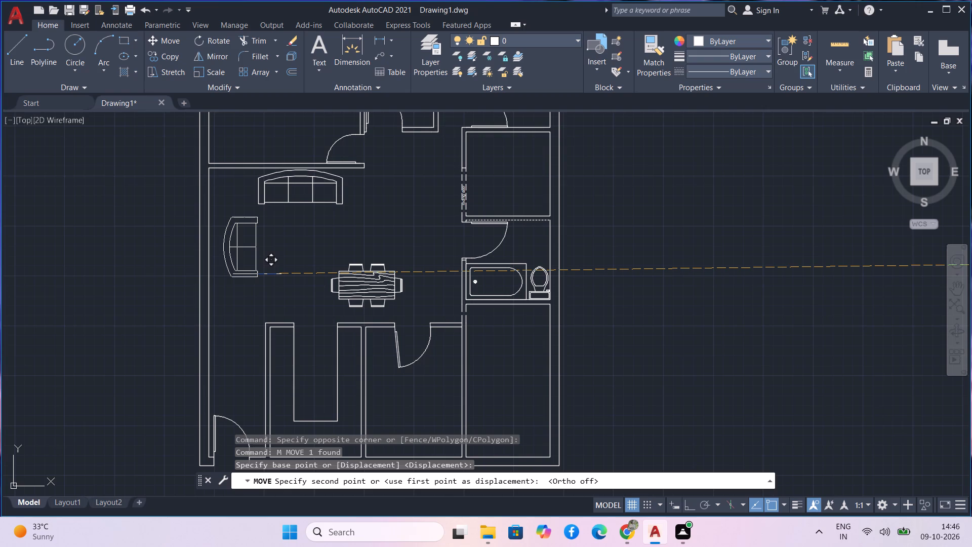
left_click(257, 274)
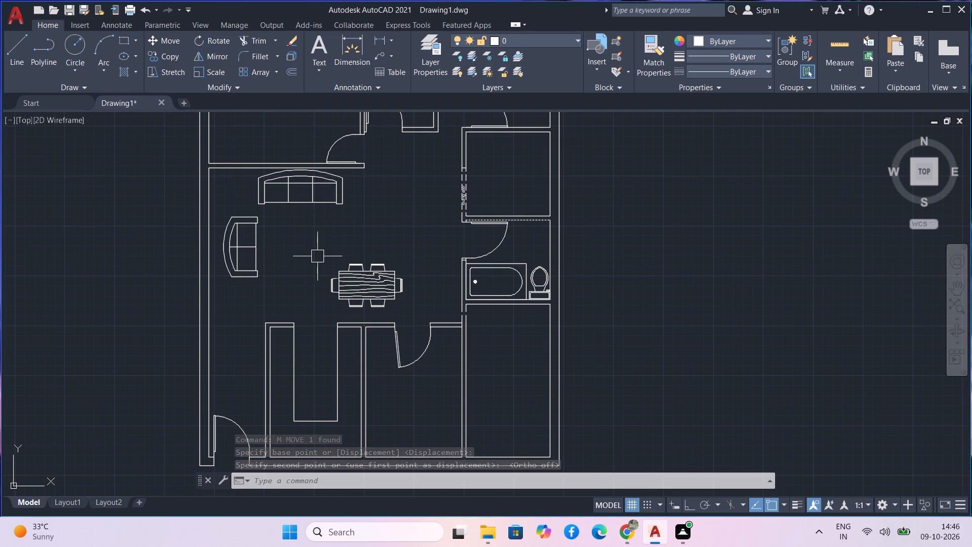
Move the oval washbasin beside the house, and from there by its bottom edge onto the south wall in the southeast corner of the lower middle room.
scroll(317, 256, "down", 1)
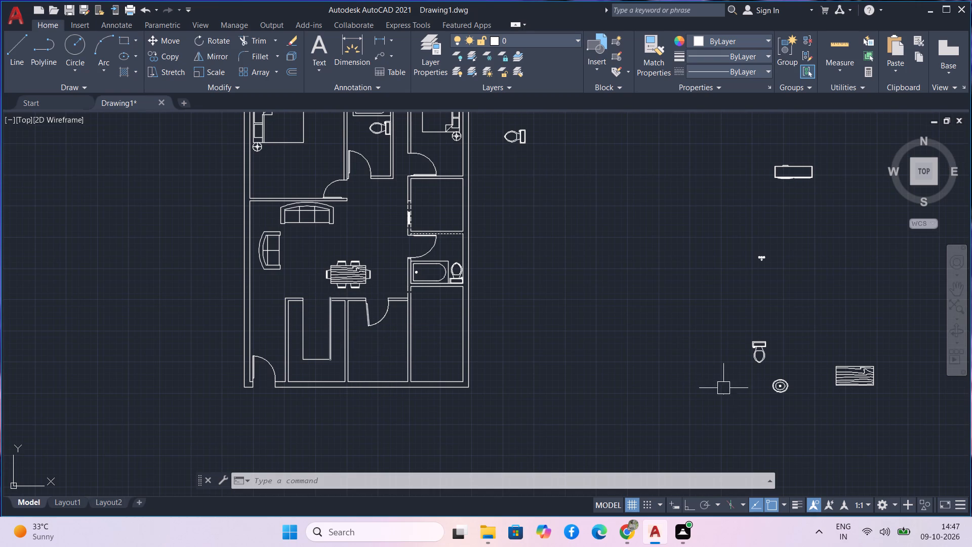
left_click(779, 390)
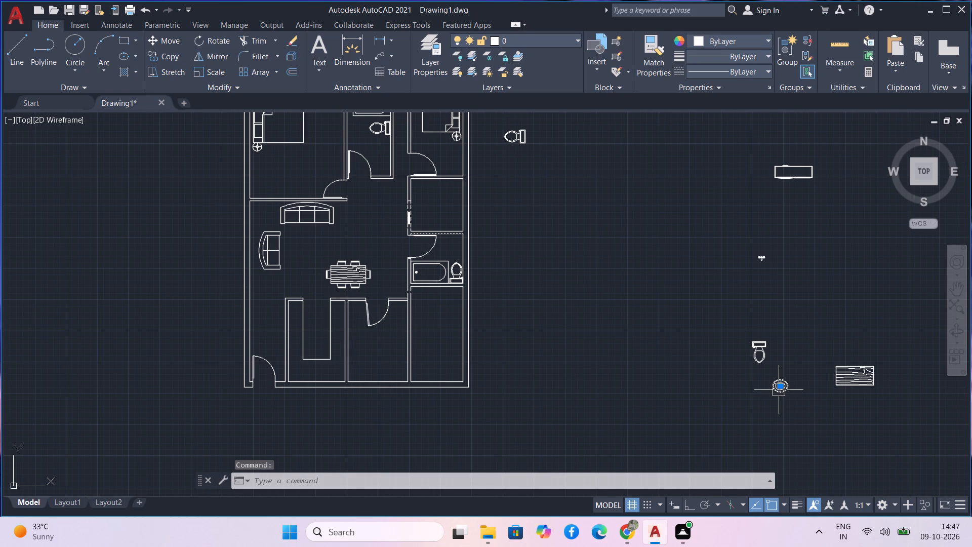
type("m")
key("space")
left_click(790, 388)
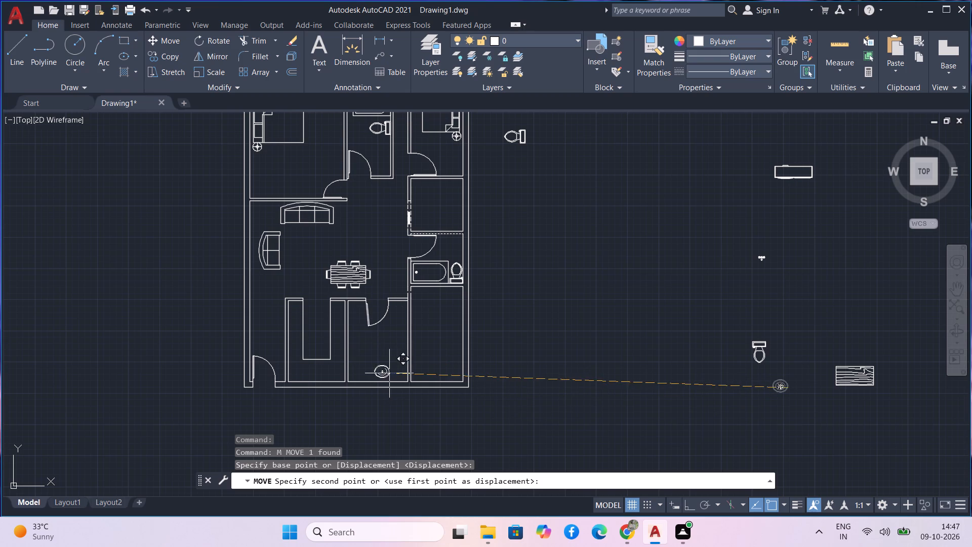
scroll(396, 375, "up", 1)
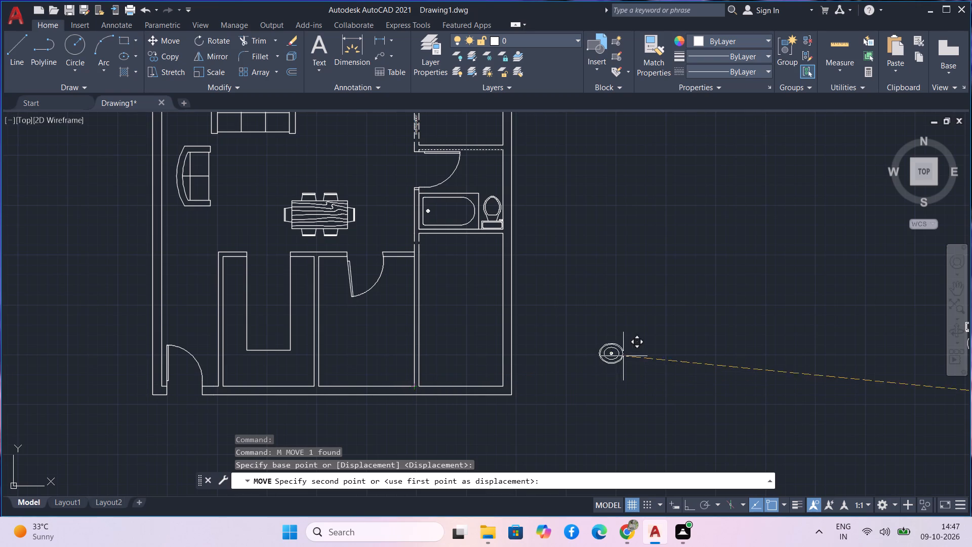
left_click(623, 356)
left_click(611, 357)
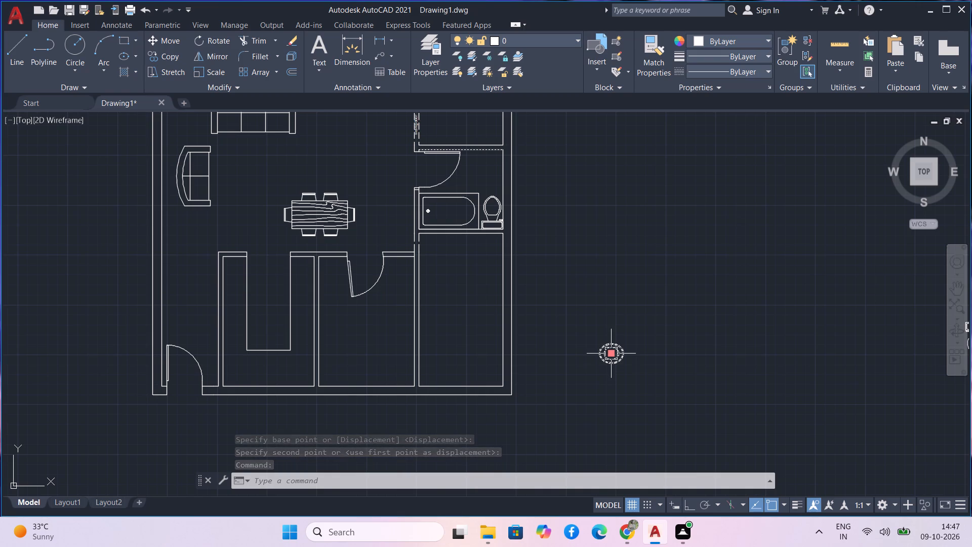
type("m")
key("space")
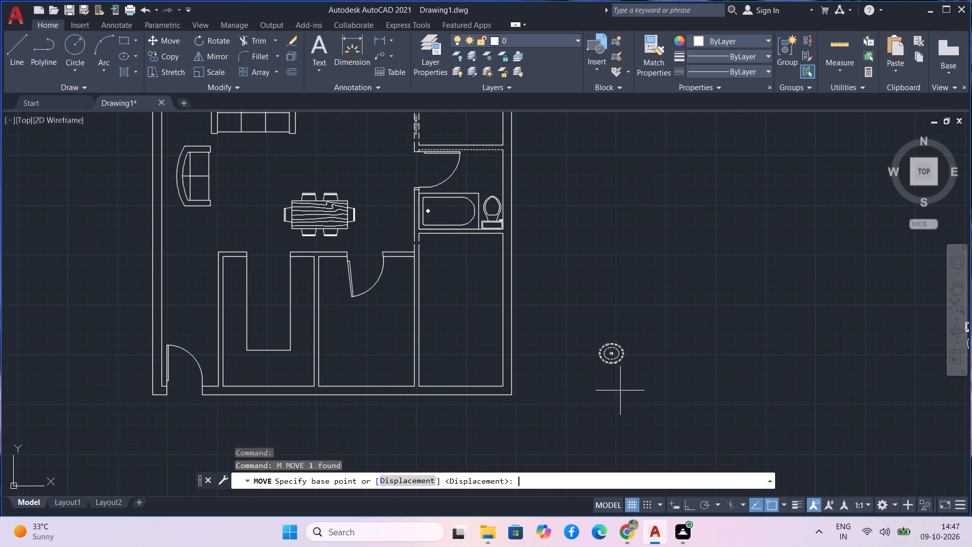
left_click(615, 365)
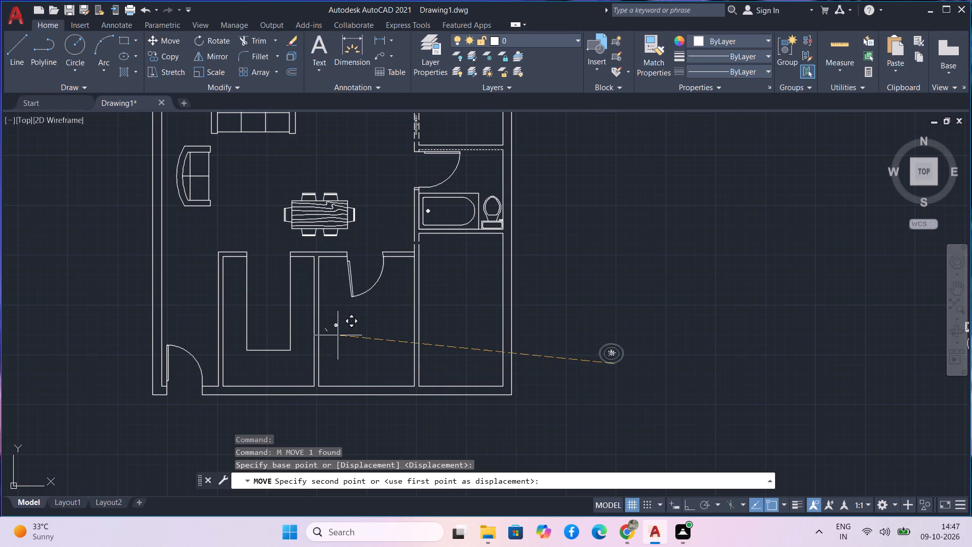
scroll(391, 378, "up", 2)
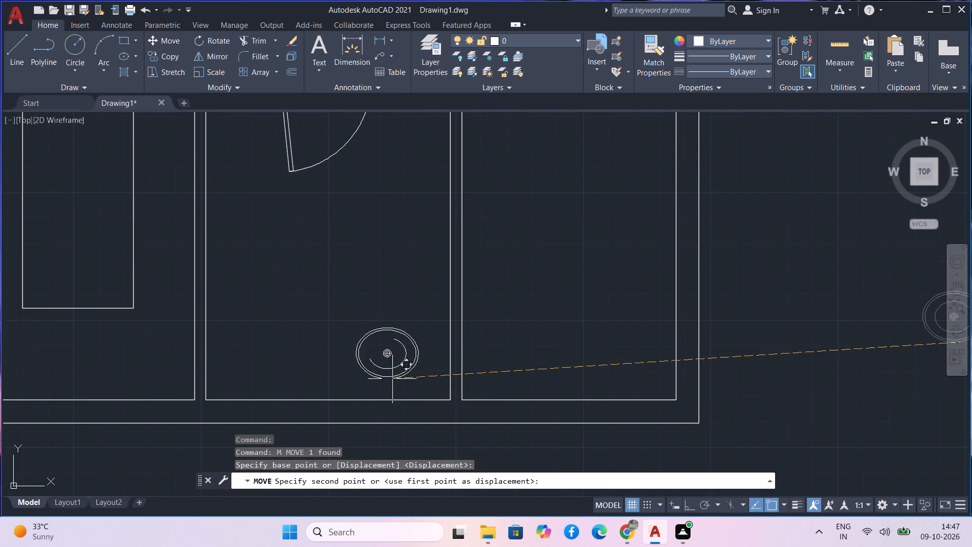
left_click(422, 397)
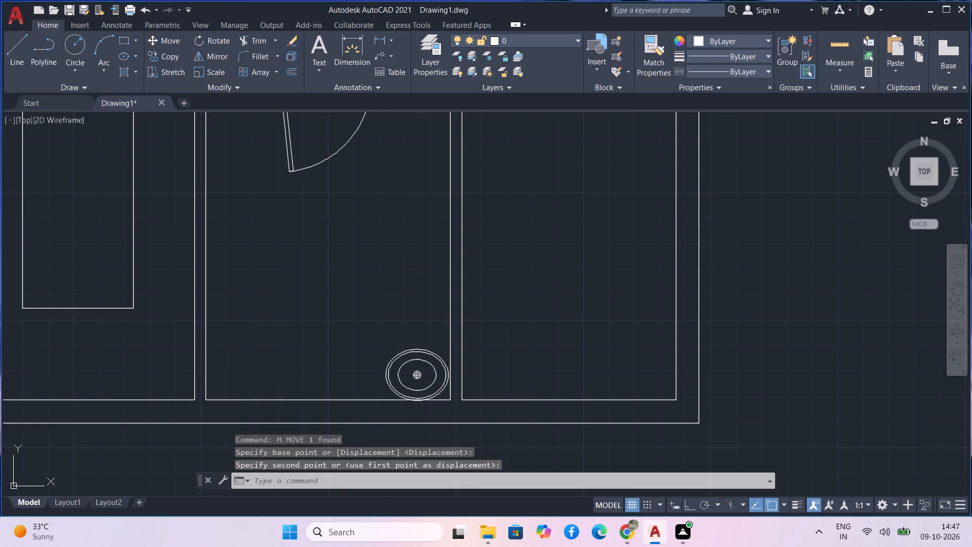
Copy the oval washbasin from its centre into the northeast corner of the east bathroom, above the toilet.
left_click(421, 363)
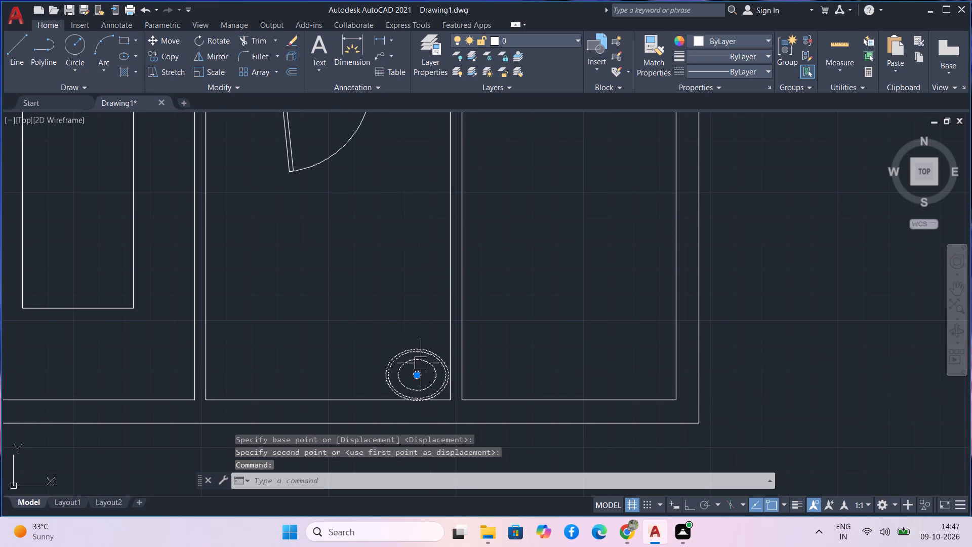
type("co")
key("space")
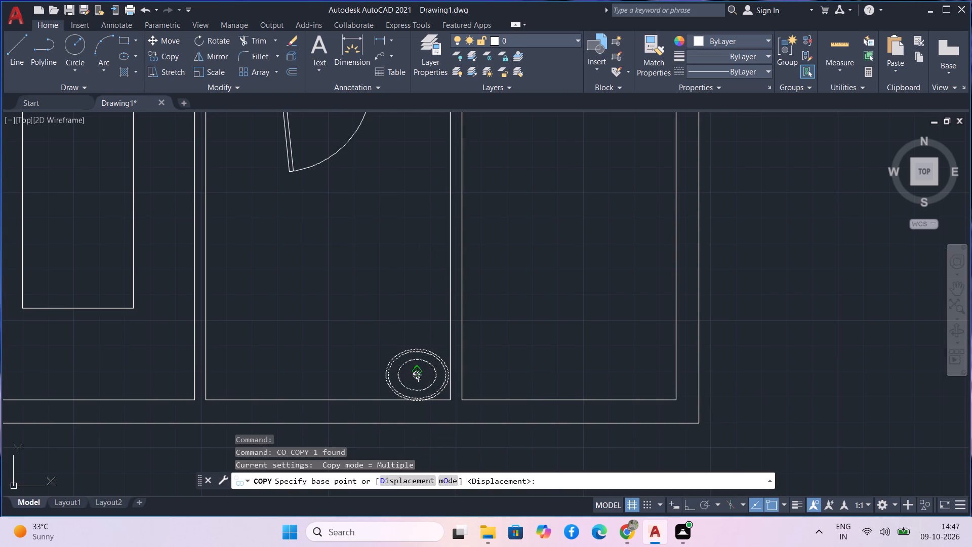
left_click(419, 377)
scroll(499, 223, "down", 2)
middle_click_drag(499, 223, 438, 350)
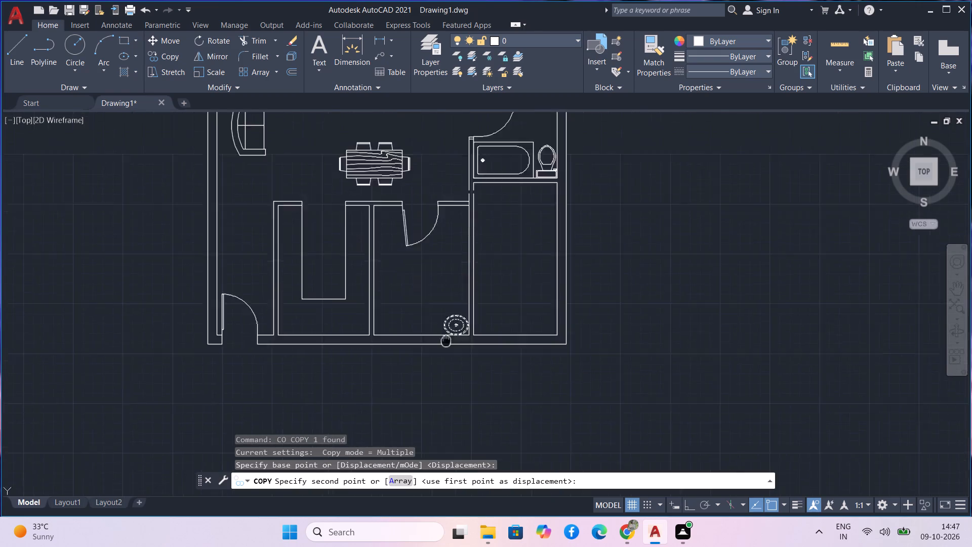
middle_click_drag(438, 350, 314, 458)
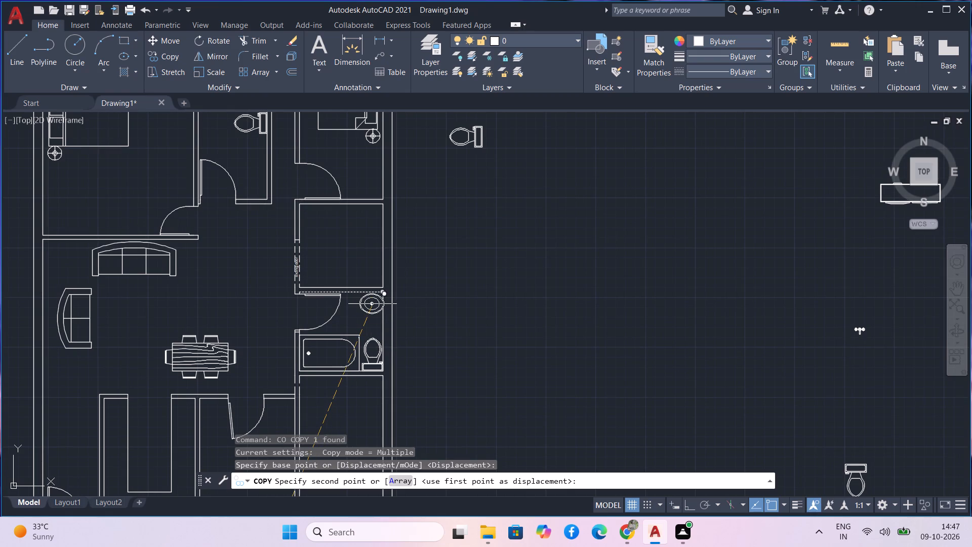
scroll(373, 304, "up", 3)
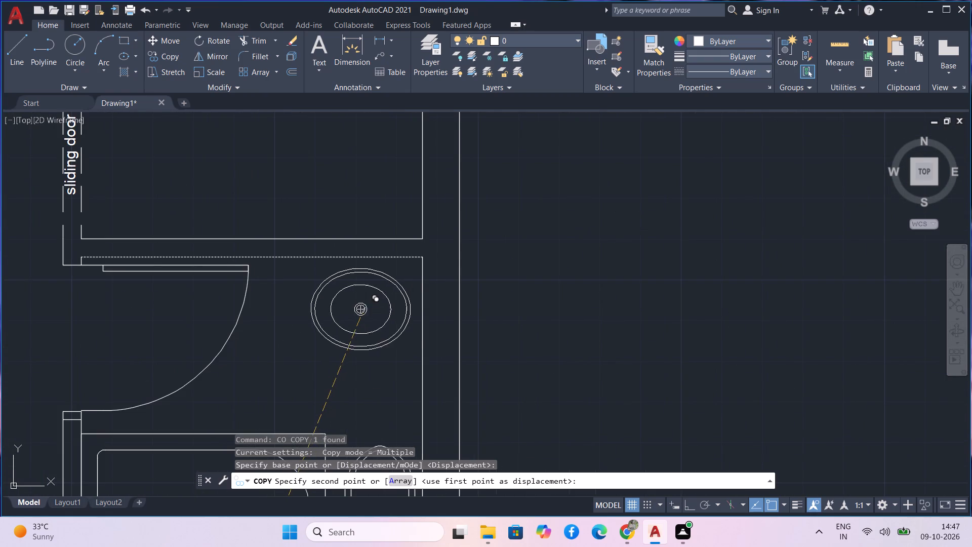
scroll(366, 301, "up", 1)
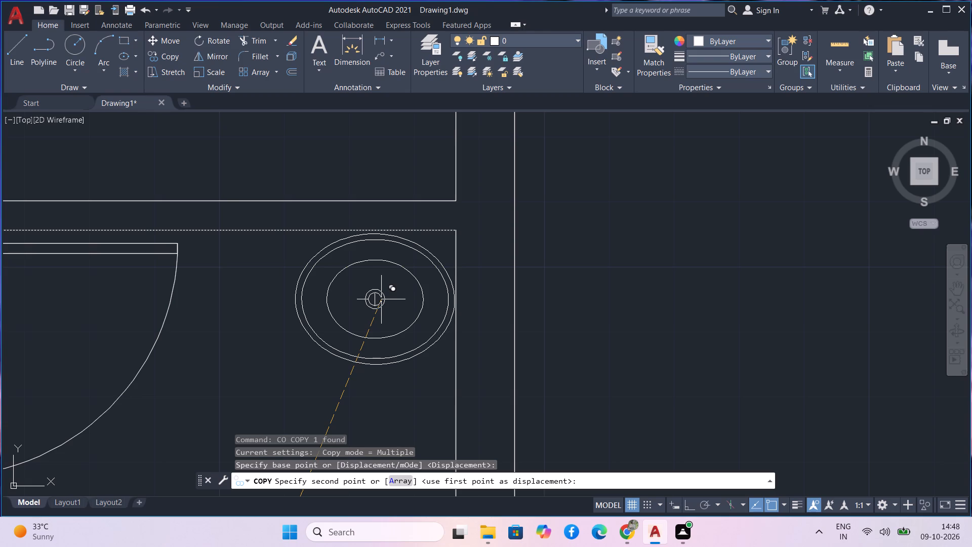
left_click(381, 299)
Place a second washbasin copy in the southeast corner of the north bathroom, beside its door, and end the copying.
scroll(354, 303, "down", 4)
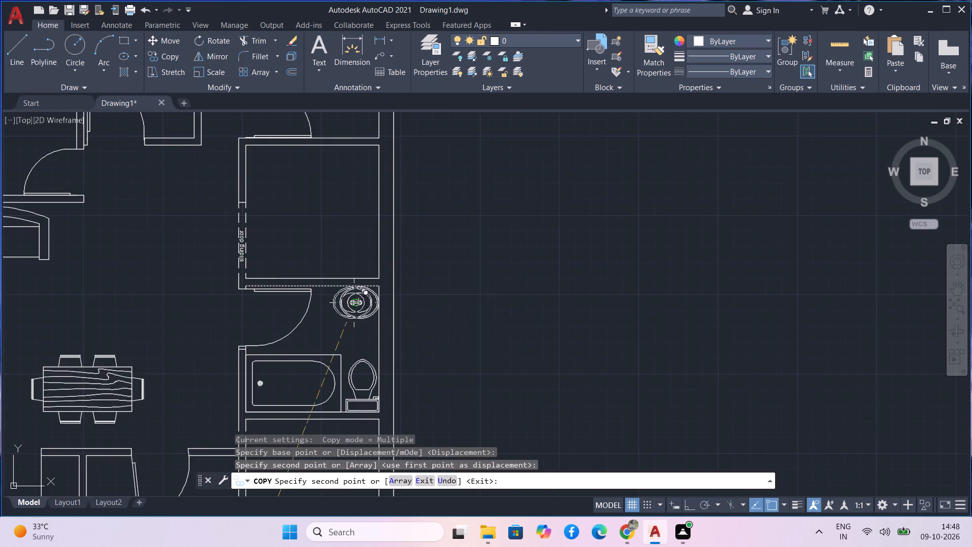
scroll(354, 303, "down", 1)
middle_click_drag(202, 135, 204, 138)
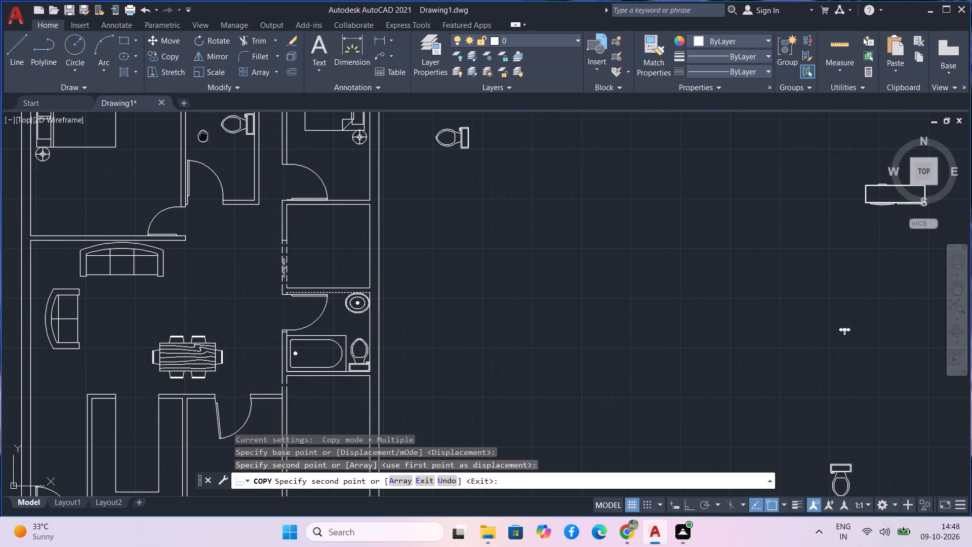
middle_click_drag(204, 138, 201, 252)
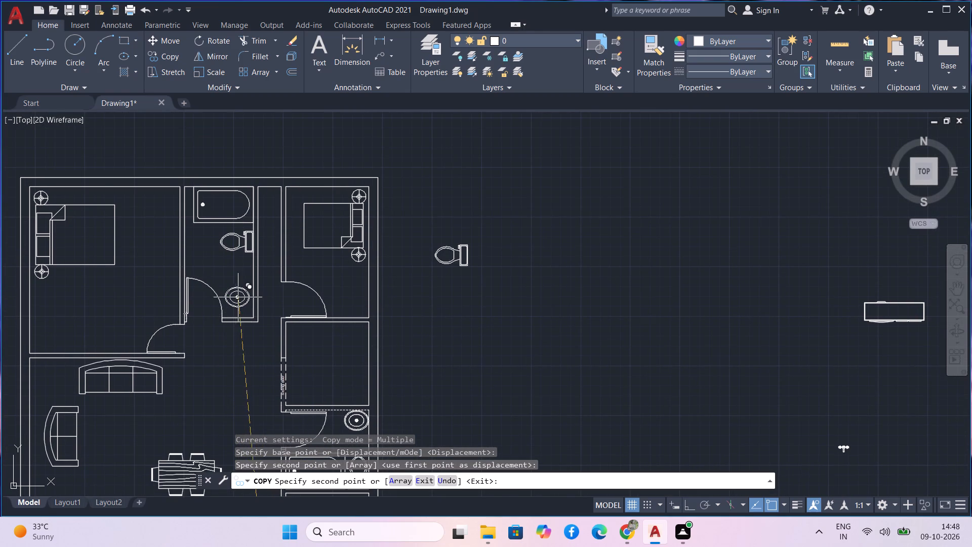
scroll(243, 285, "up", 1)
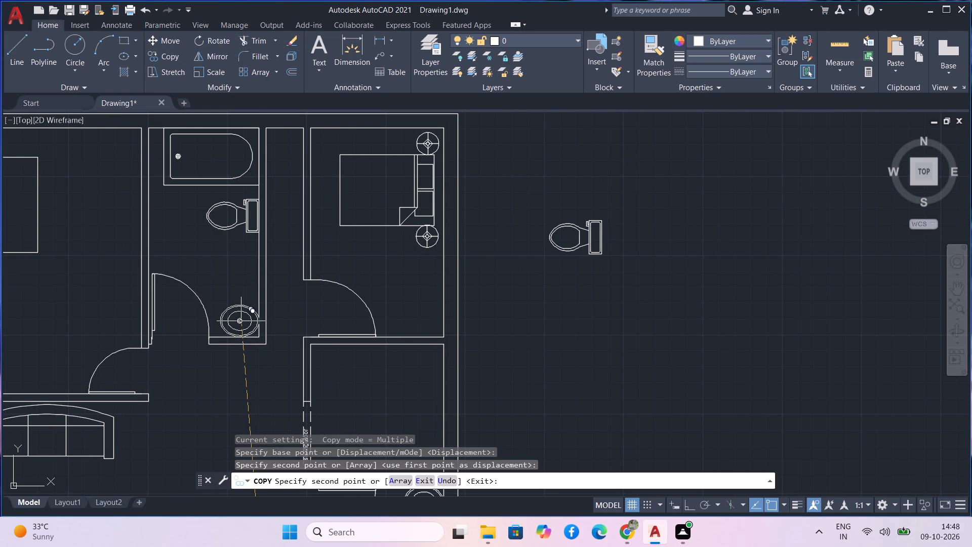
scroll(241, 321, "up", 2)
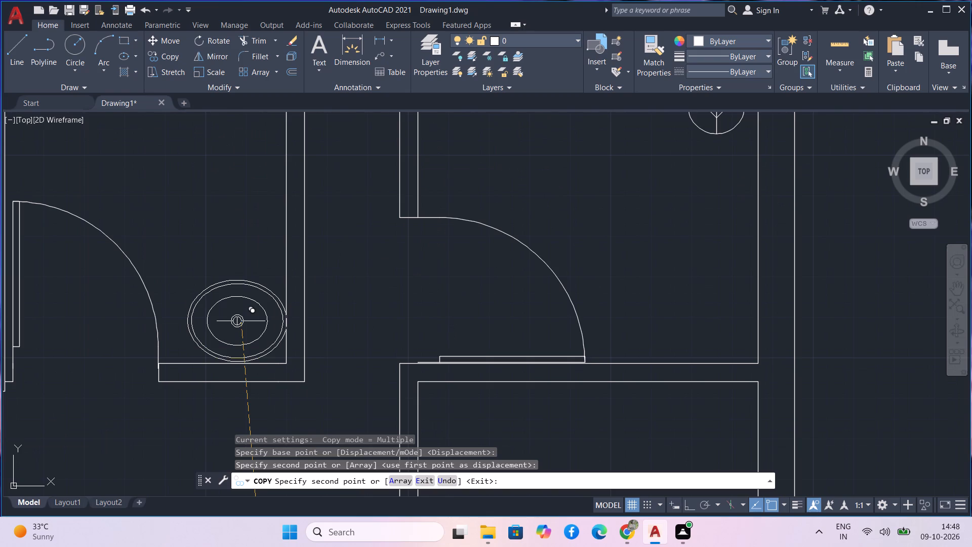
left_click(241, 321)
scroll(366, 262, "down", 3)
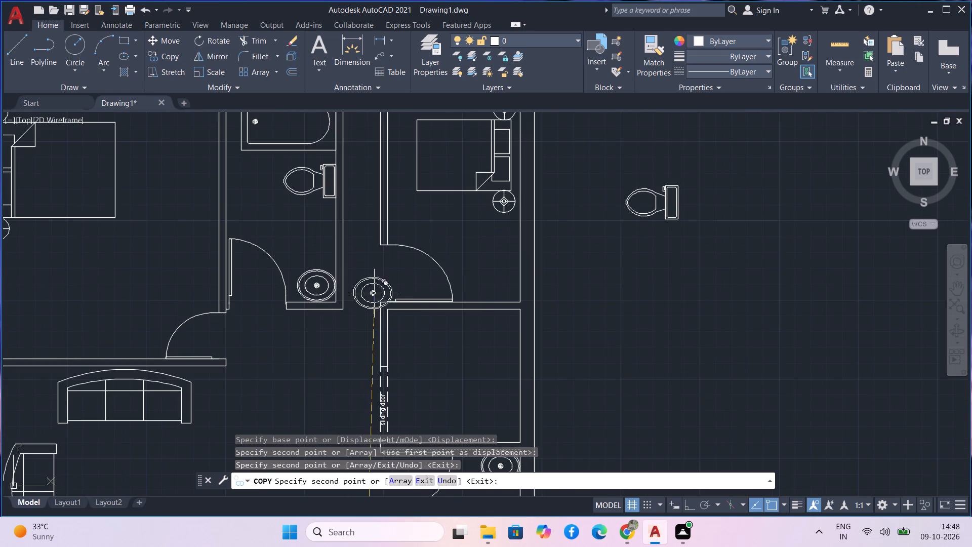
scroll(344, 348, "down", 2)
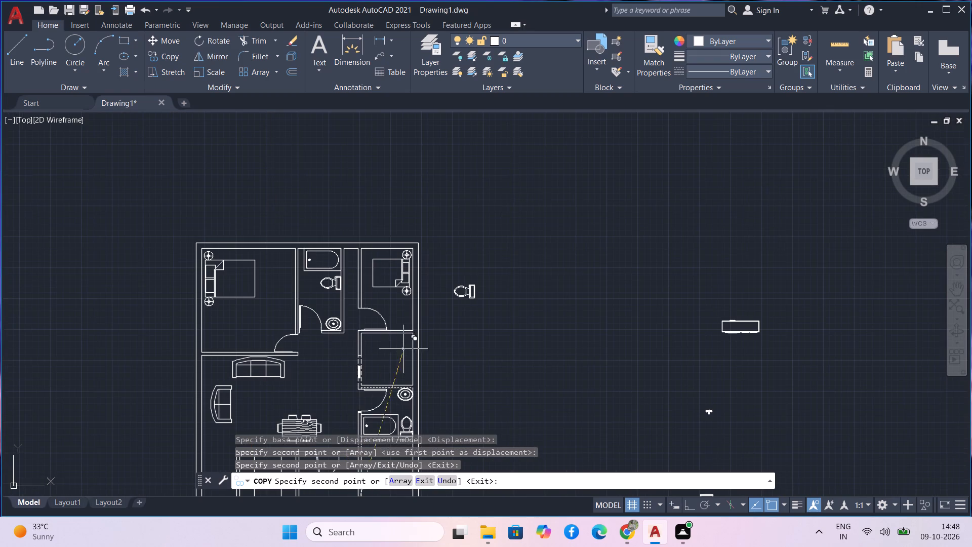
key("Escape")
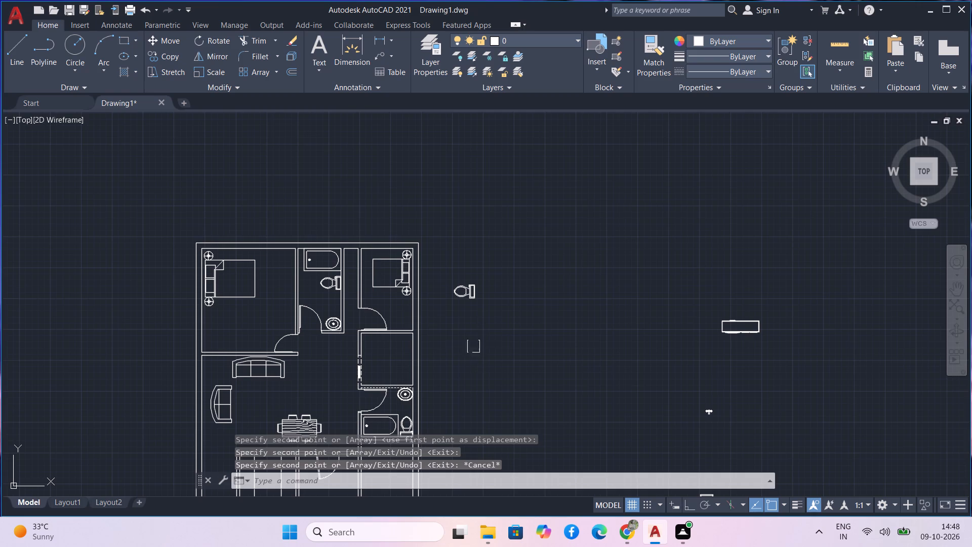
Insert the Trees - Metric block from the Architectural tool palette in the open area east of the house, and close the palette.
middle_click_drag(463, 339, 434, 248)
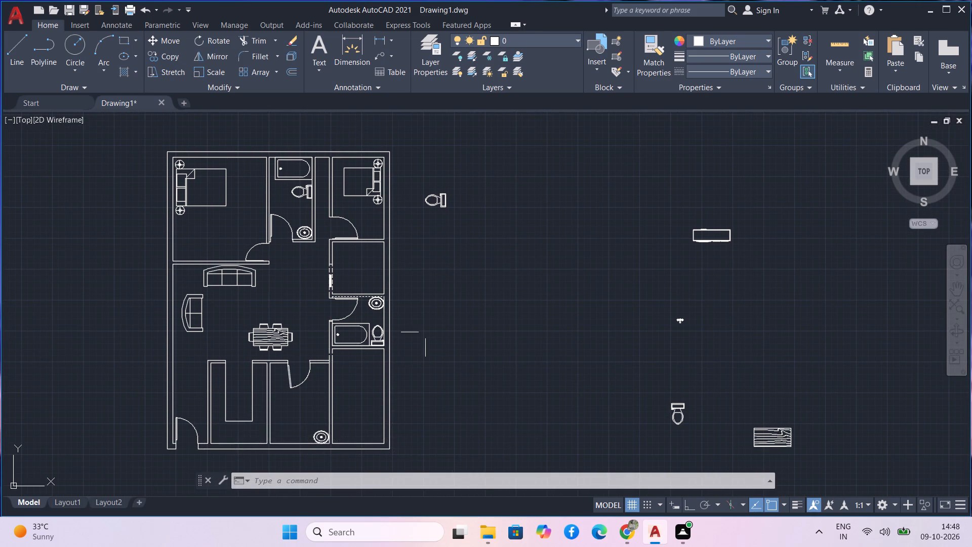
type("tp")
key("space")
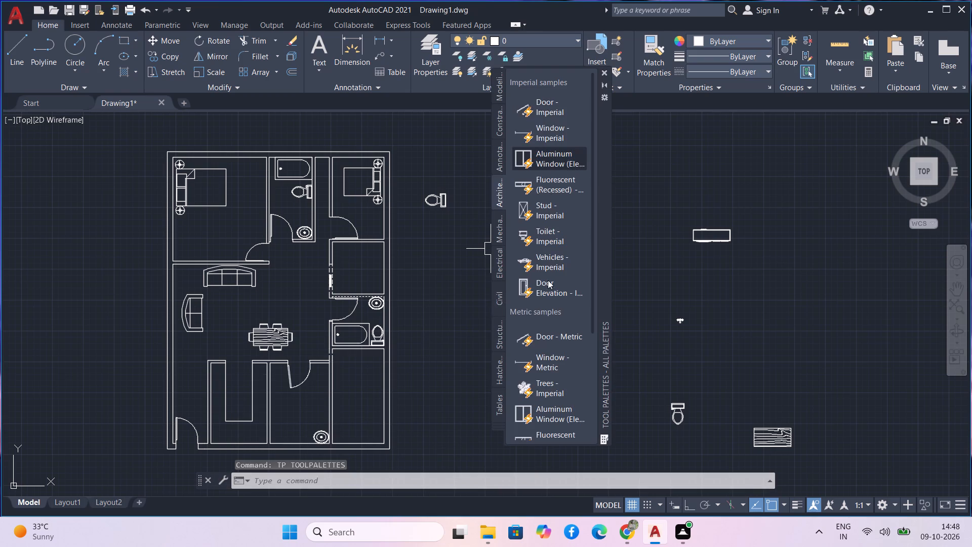
scroll(546, 333, "down", 2)
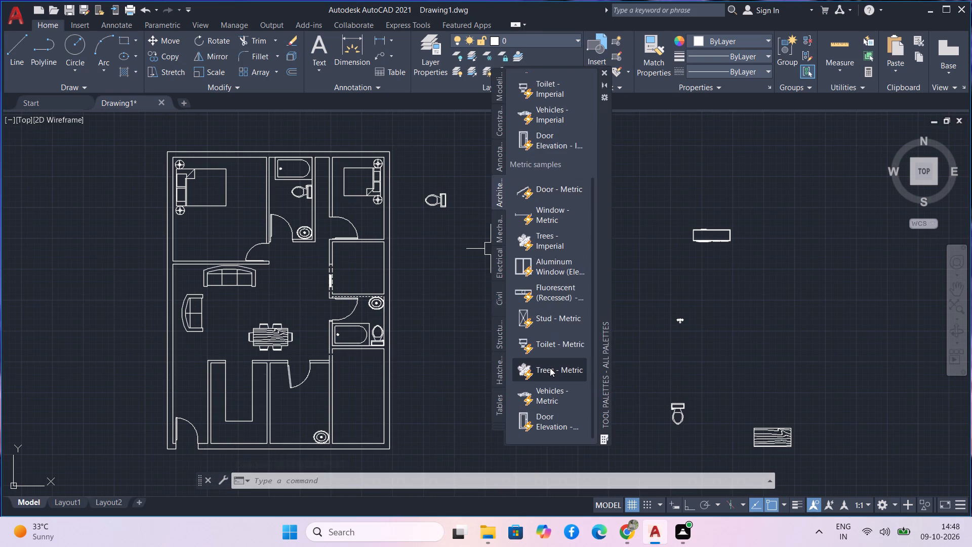
left_click_drag(550, 368, 810, 293)
key("Escape")
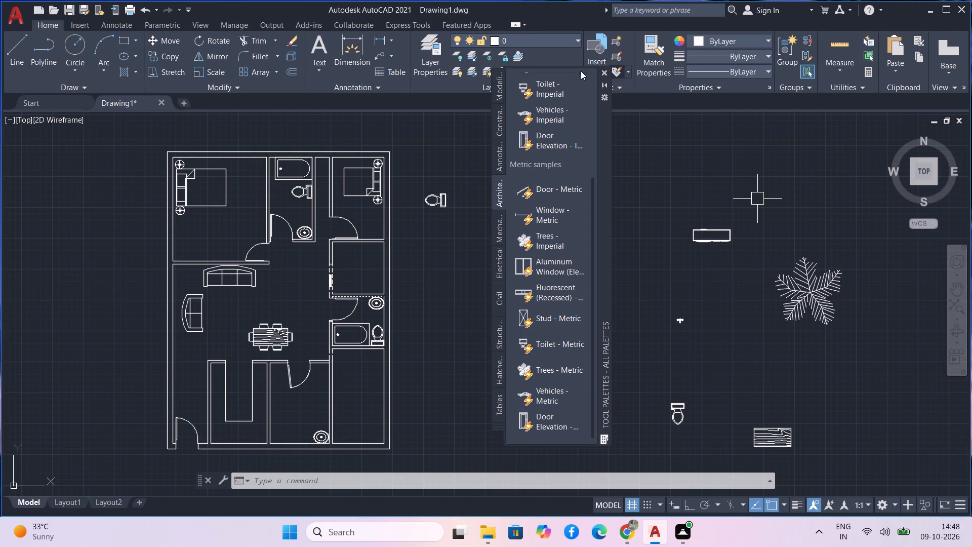
left_click(604, 71)
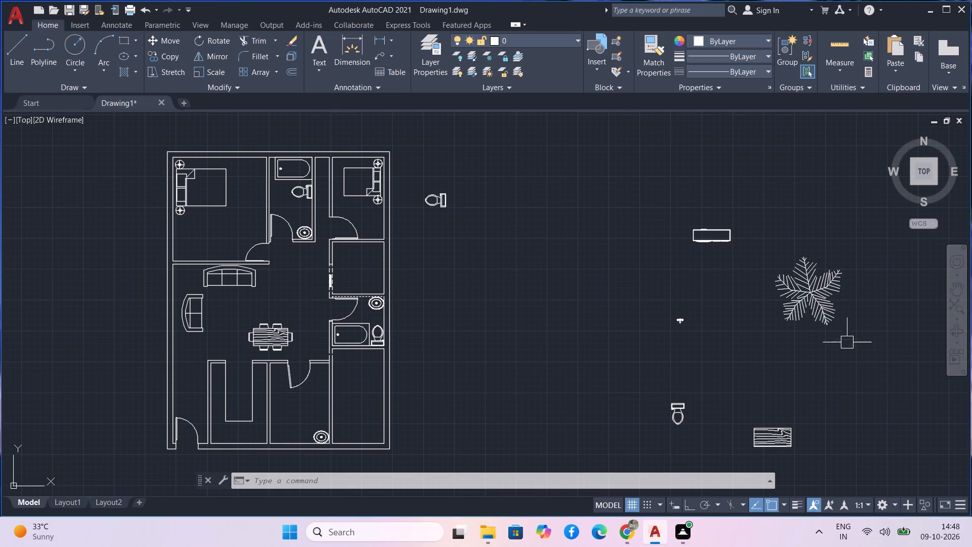
Move the wood-grain table block from east of the house, by its bottom-left corner, to the open area west of the house.
middle_click_drag(741, 361, 692, 257)
scroll(699, 261, "down", 2)
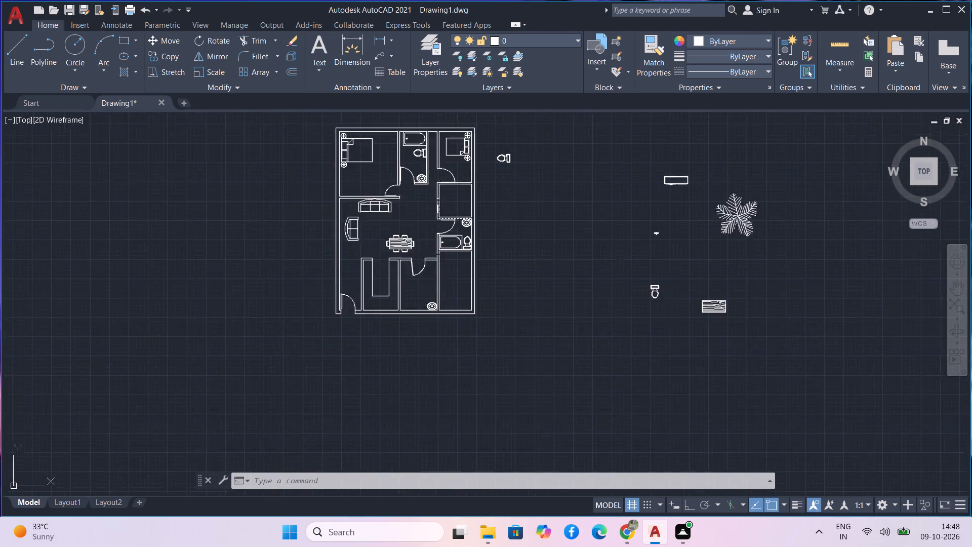
scroll(713, 328, "up", 2)
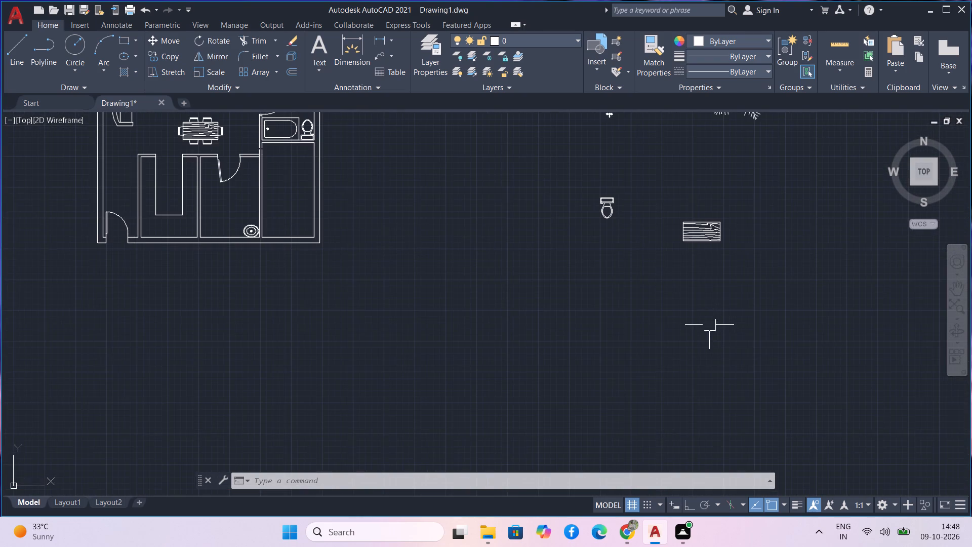
left_click_drag(696, 227, 665, 199)
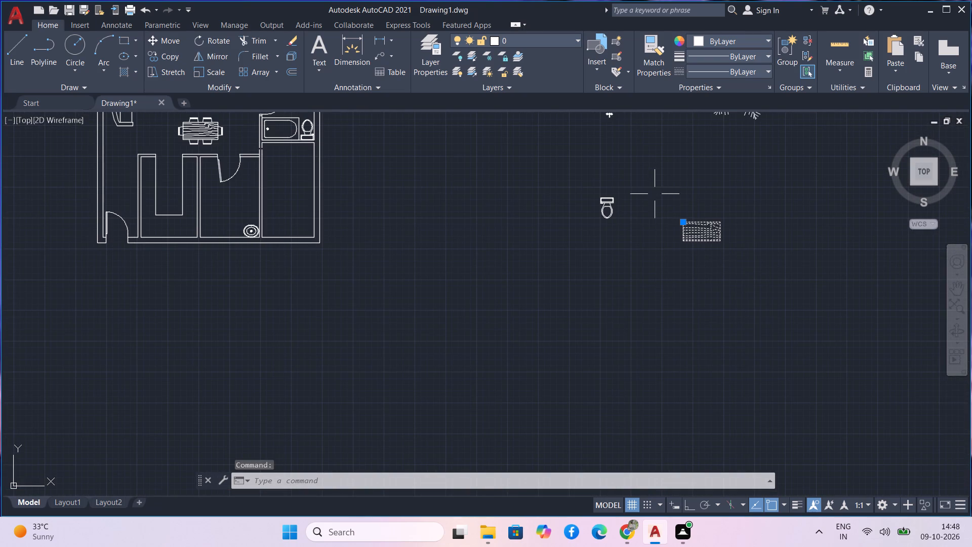
key("m")
key("space")
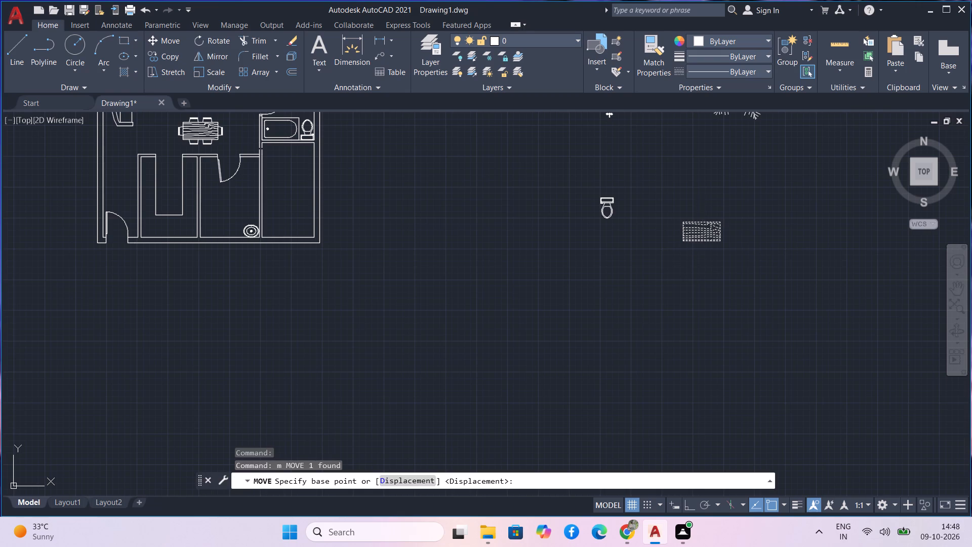
left_click(687, 241)
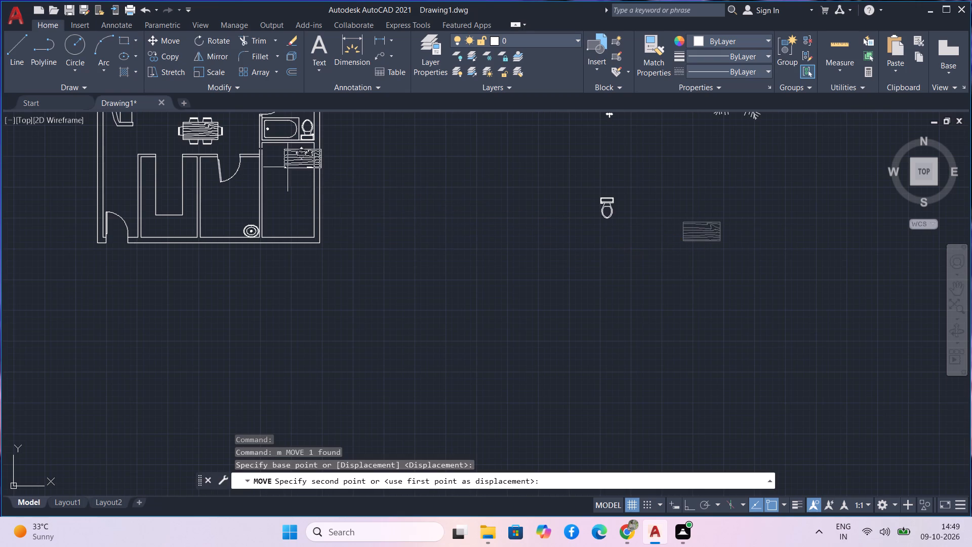
middle_click_drag(152, 146, 217, 292)
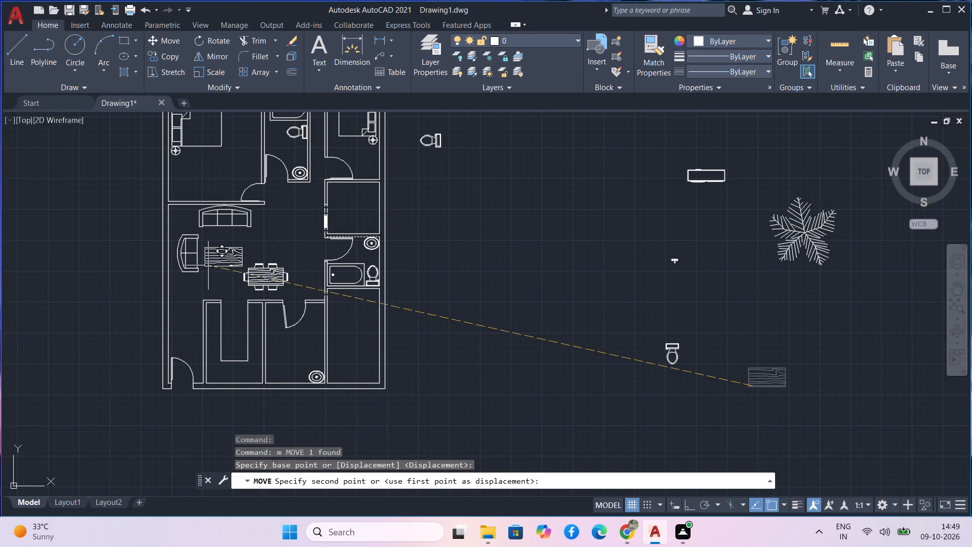
scroll(212, 260, "up", 3)
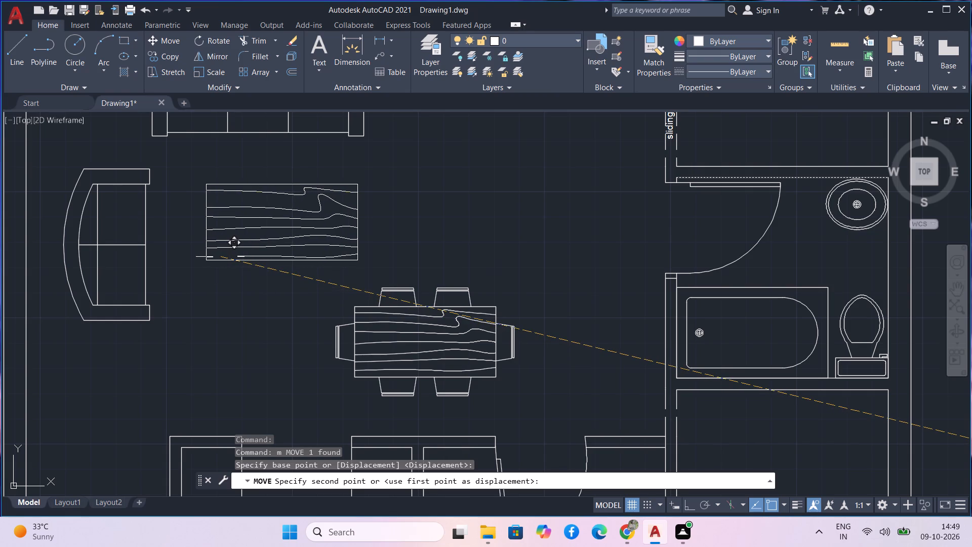
scroll(159, 278, "down", 7)
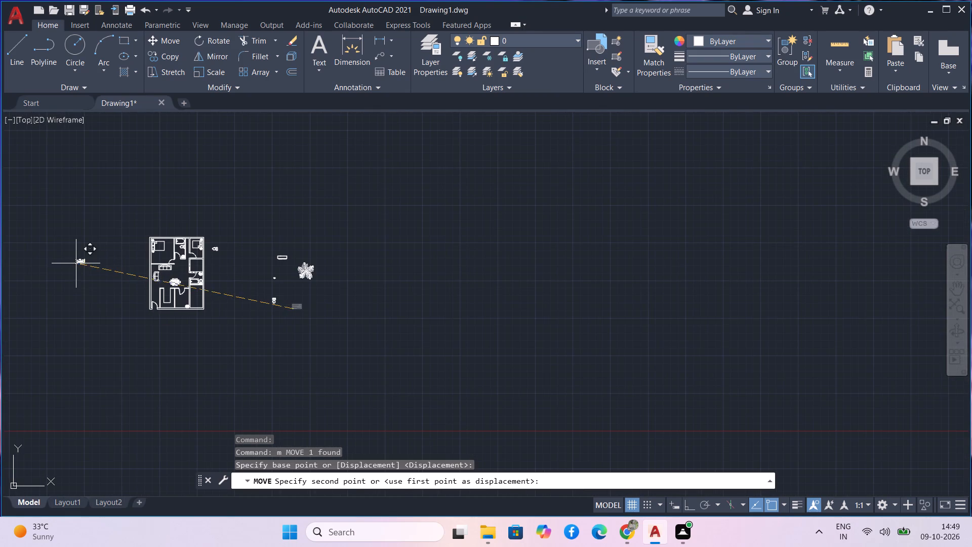
middle_click_drag(96, 285, 157, 327)
scroll(185, 334, "up", 5)
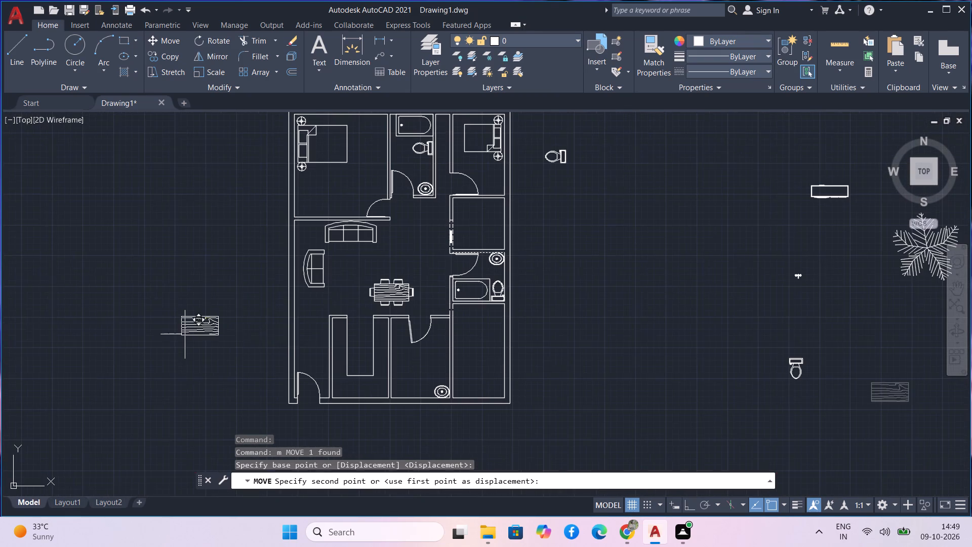
left_click(204, 323)
Rotate the wood-grain table 90° counterclockwise about its bottom-left corner with Ortho on, so its long side runs north-south.
left_click_drag(239, 337, 231, 310)
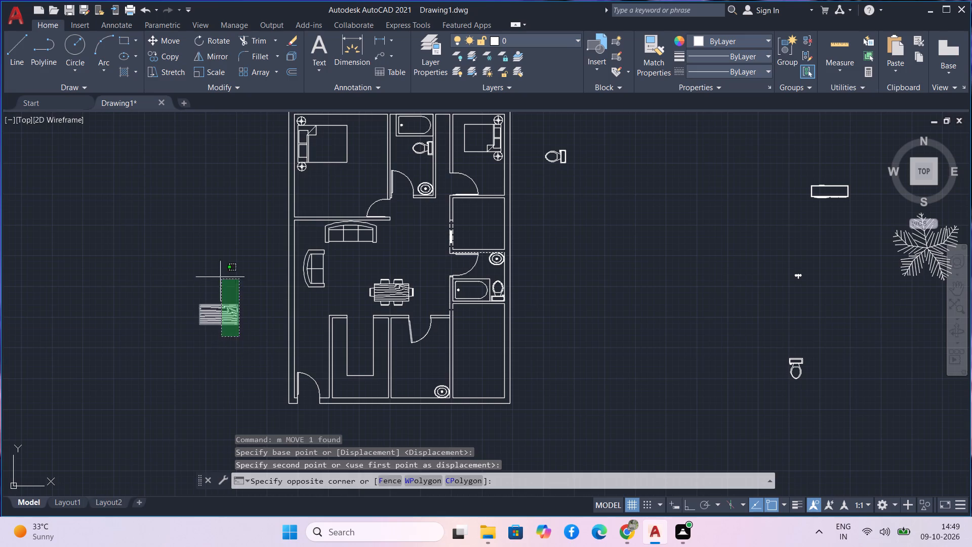
left_click(220, 277)
type("ro")
scroll(220, 277, "up", 1)
key("space")
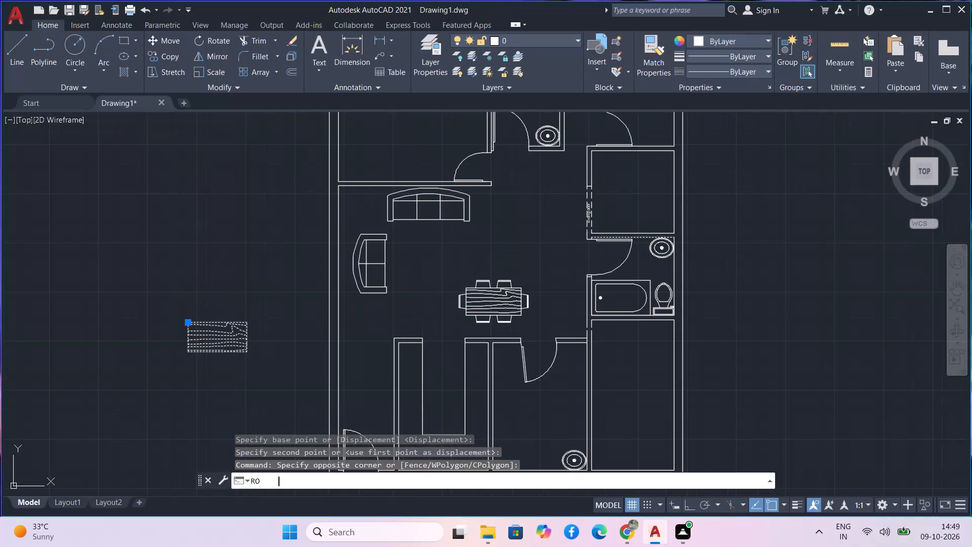
scroll(180, 359, "up", 3)
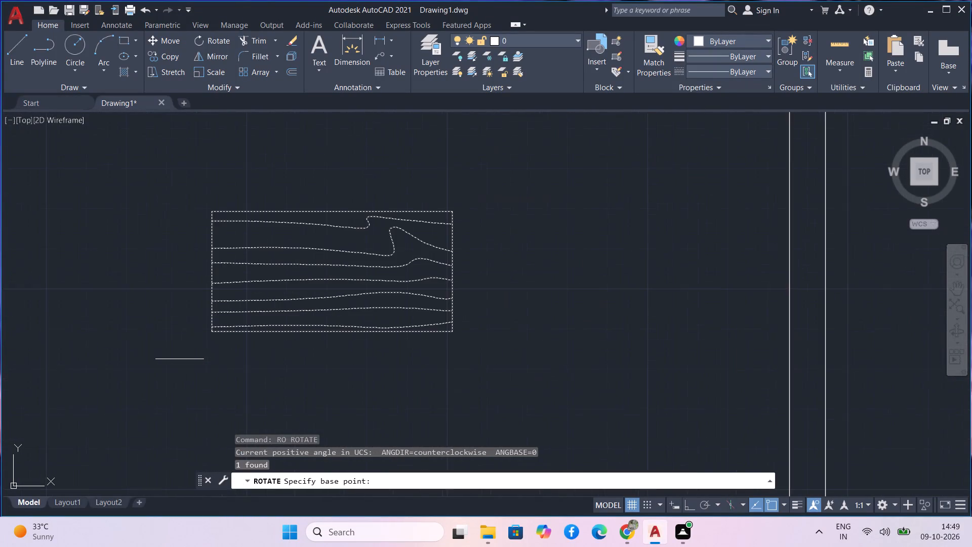
left_click(207, 331)
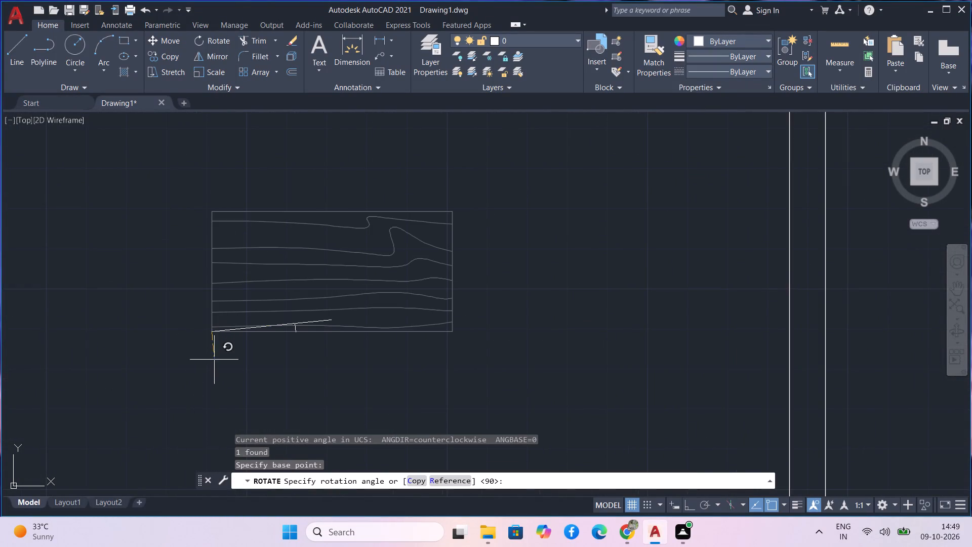
key("F8")
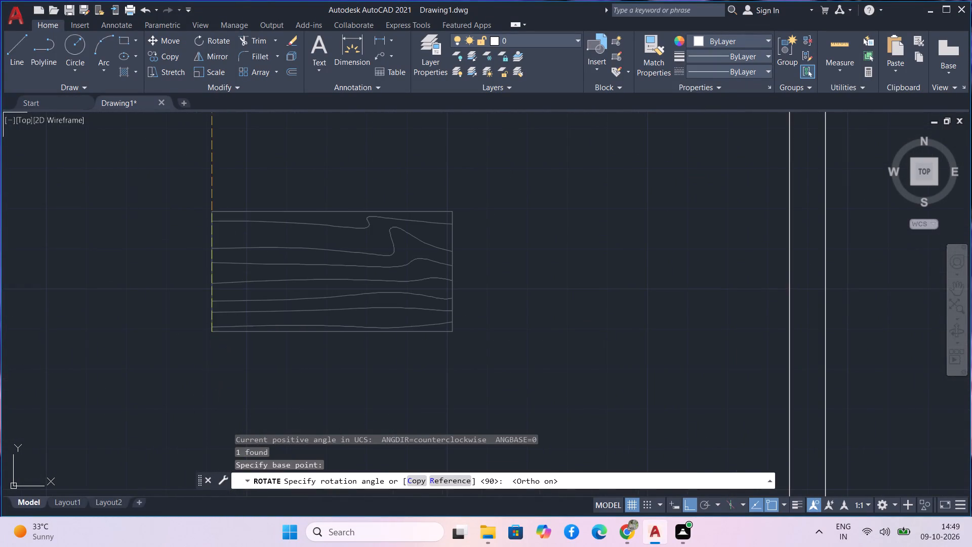
scroll(215, 369, "down", 3)
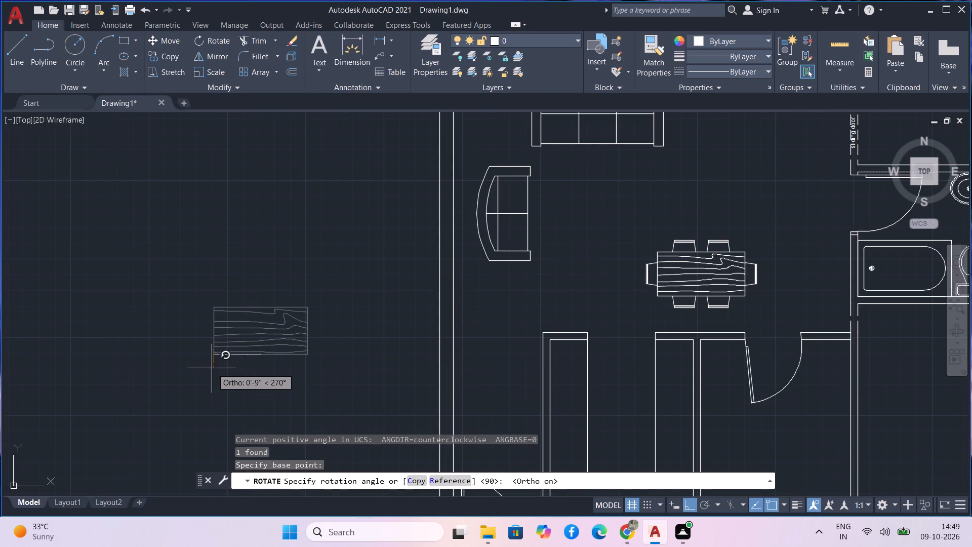
left_click(182, 222)
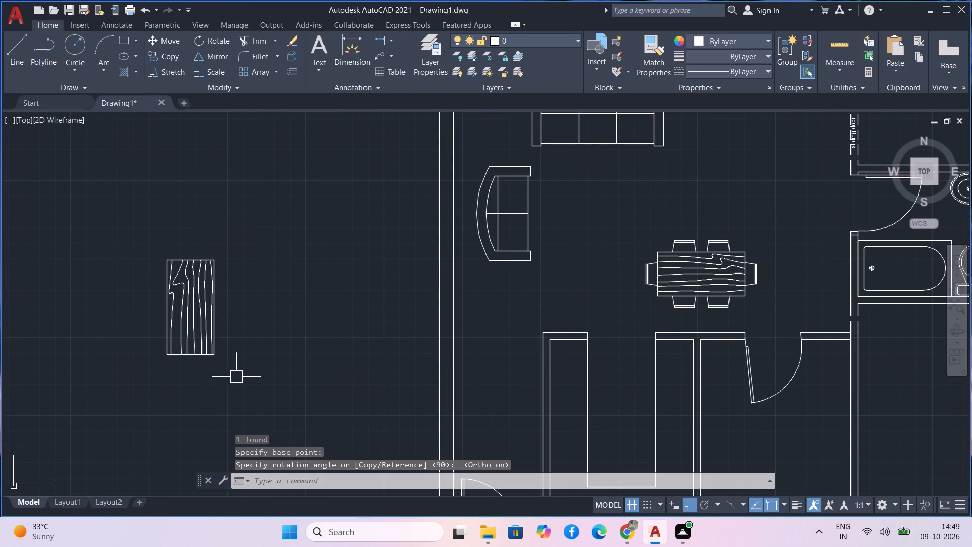
Scale the rotated table down slightly by eye, using its bottom-right corner as the base point.
left_click_drag(237, 378, 207, 341)
left_click(146, 249)
type("sc")
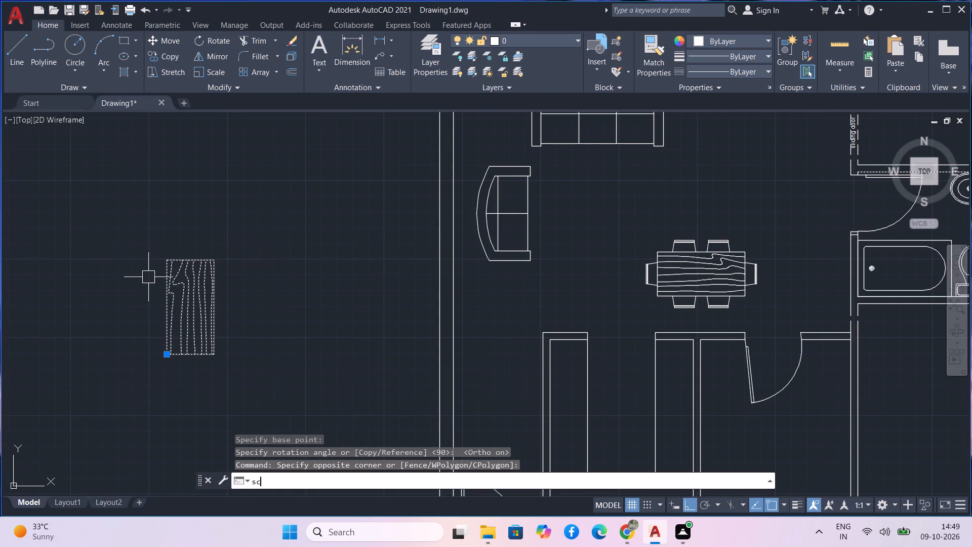
key("space")
left_click(216, 357)
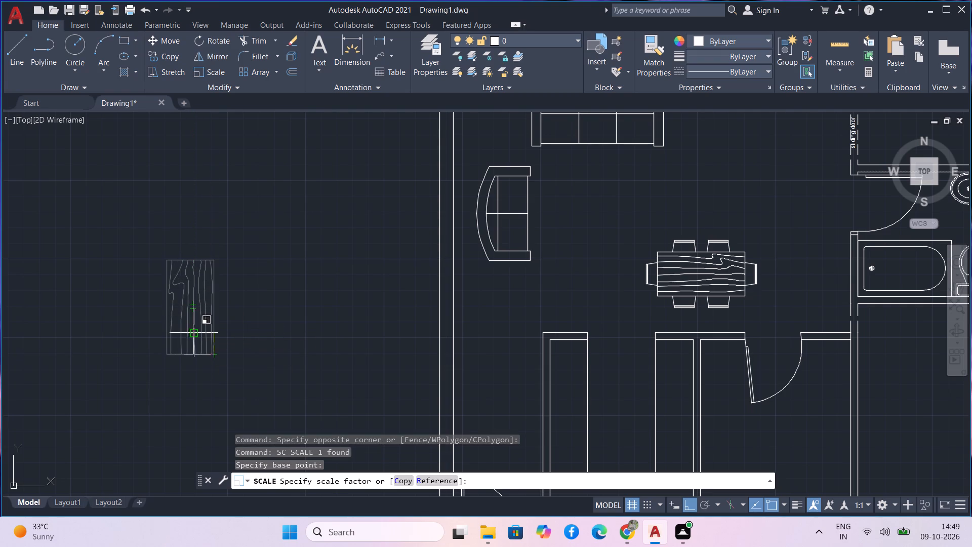
left_click(190, 320)
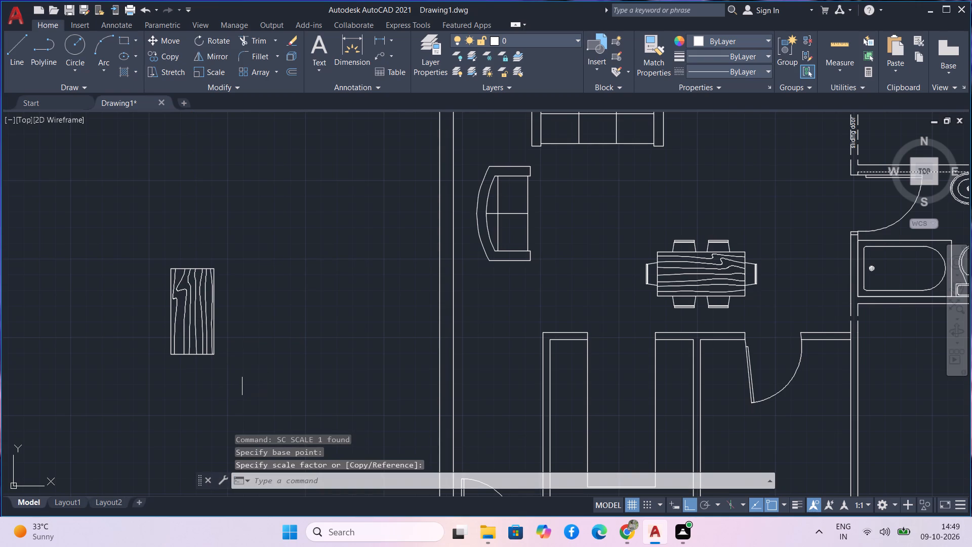
Scale the table down further by eye, using its top-left corner as the base point.
left_click(205, 343)
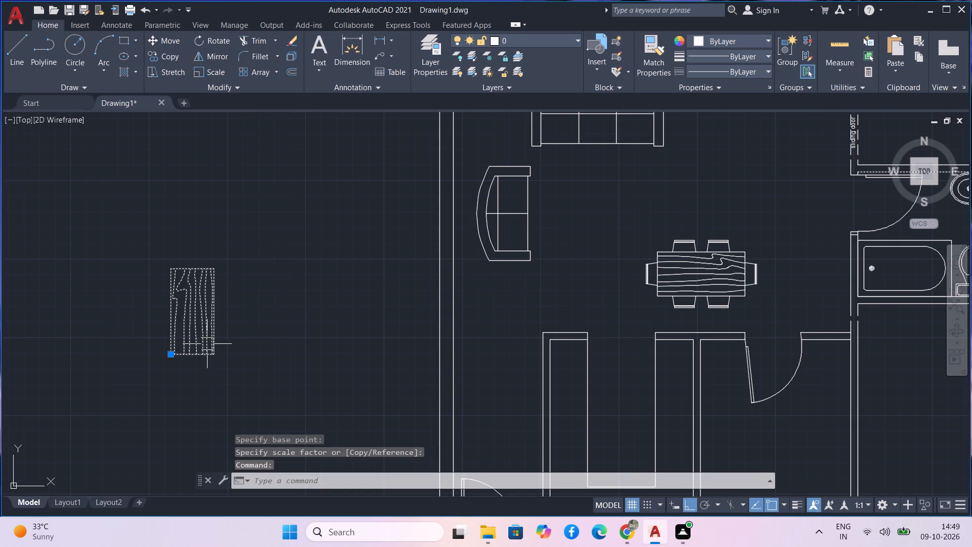
type("sc")
key("space")
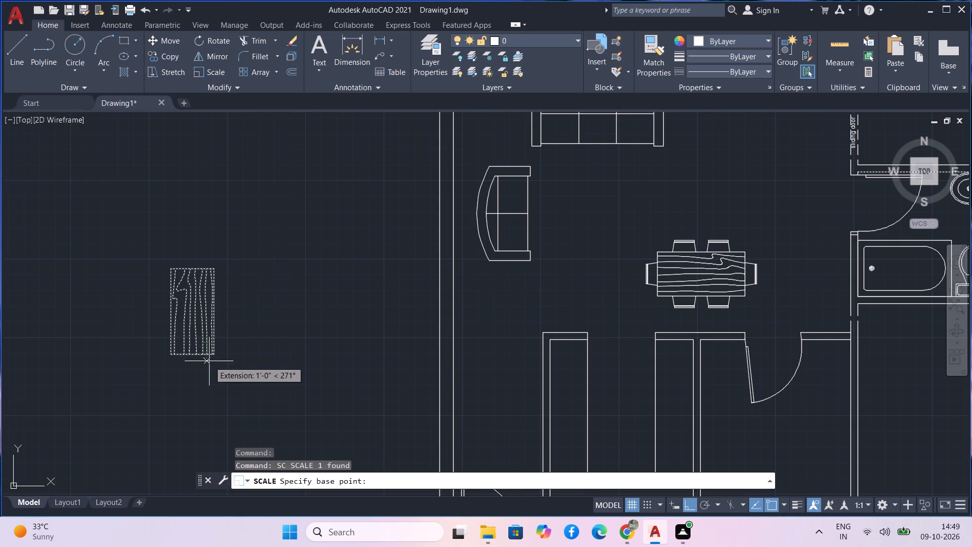
scroll(180, 271, "up", 3)
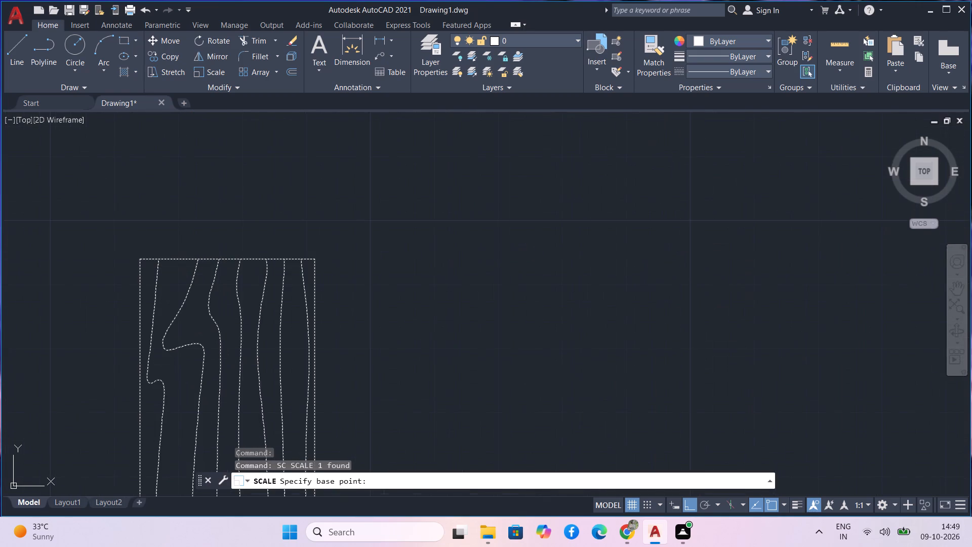
left_click(136, 259)
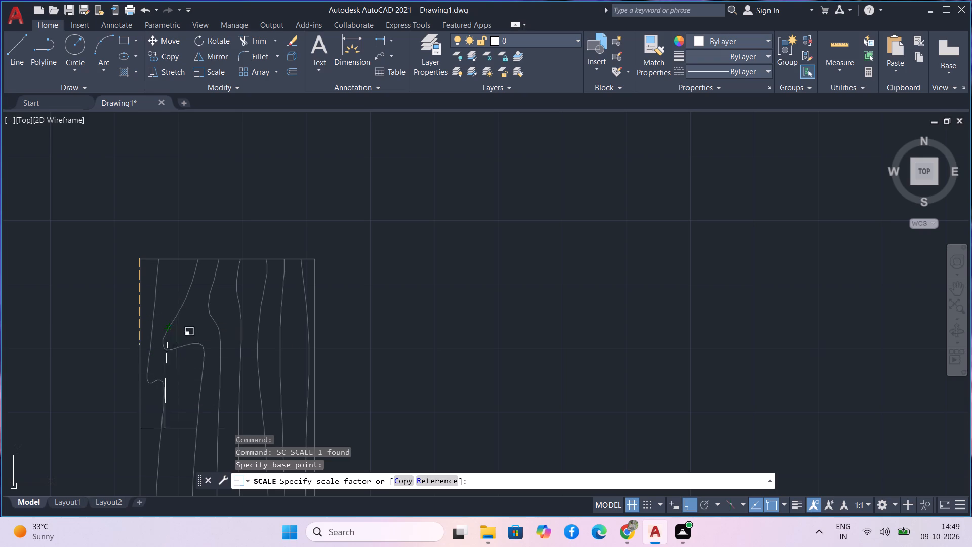
scroll(186, 357, "down", 2)
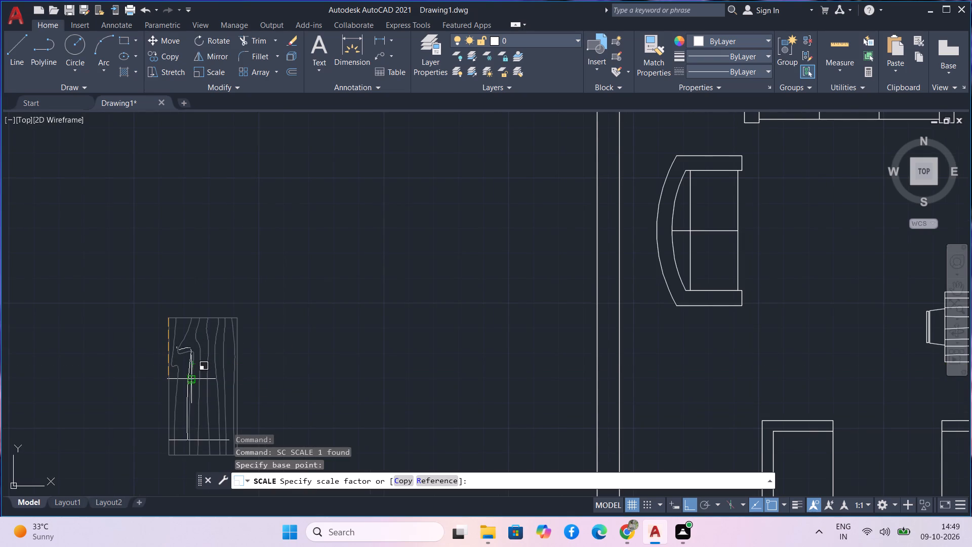
left_click(195, 368)
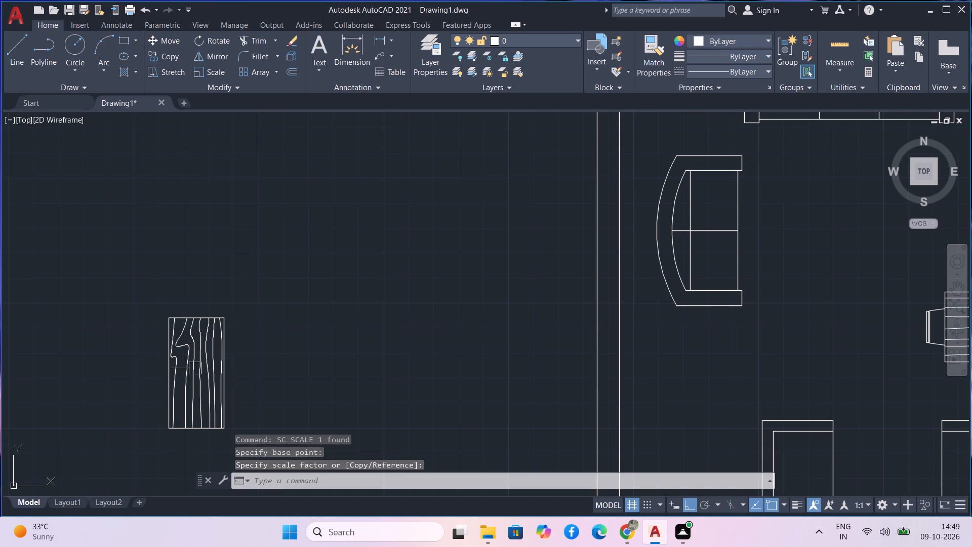
Move the table by its bottom-right corner, with Ortho off, into the living room east of the west sofa and south of the north sofa.
left_click(210, 394)
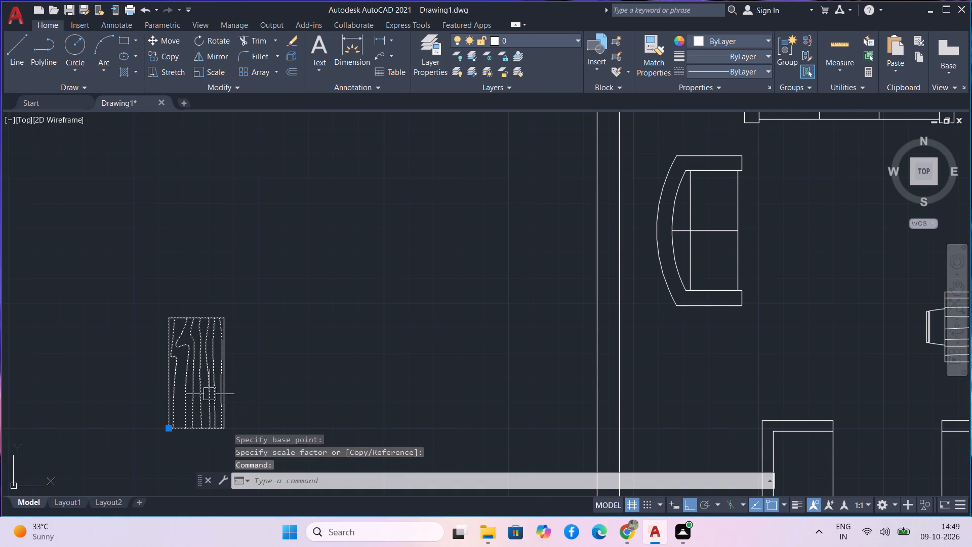
key("m")
key("space")
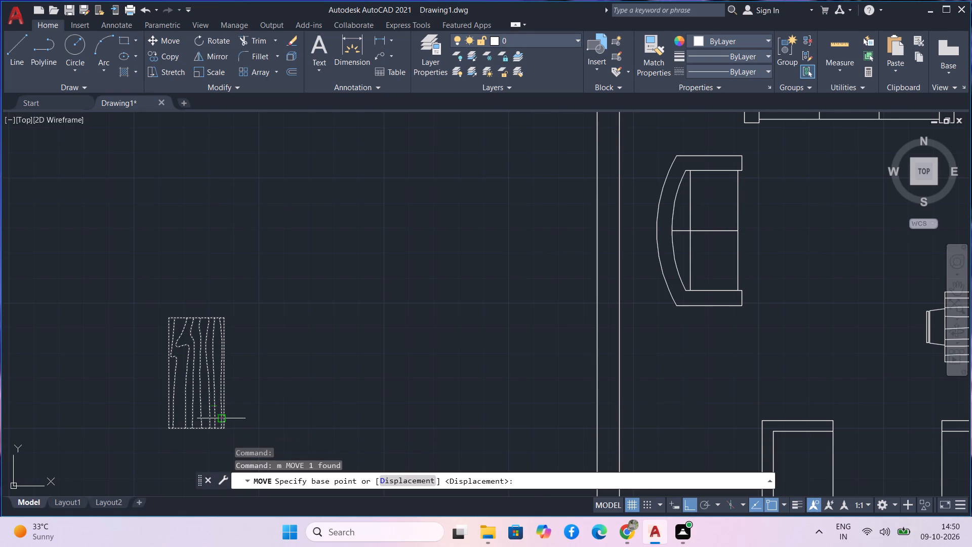
left_click(225, 431)
scroll(430, 395, "down", 1)
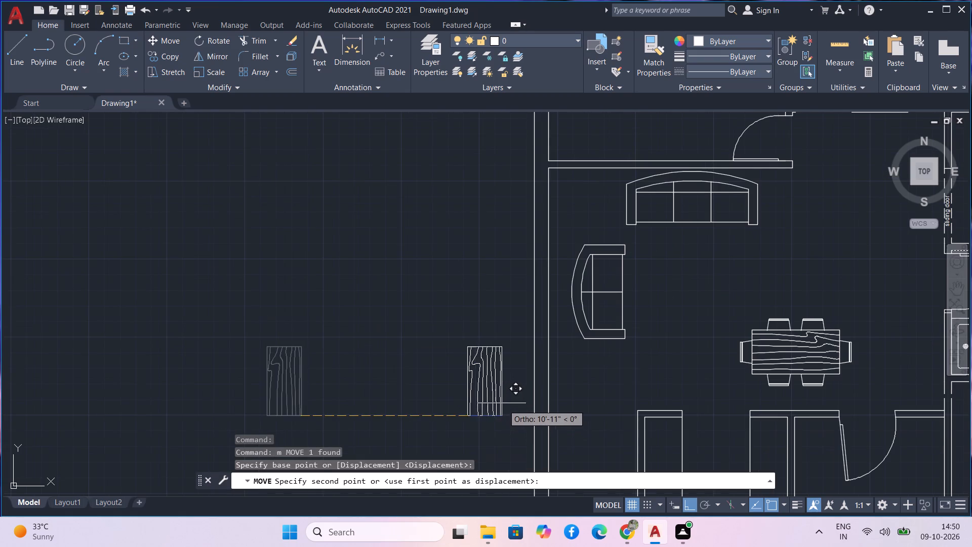
key("F8")
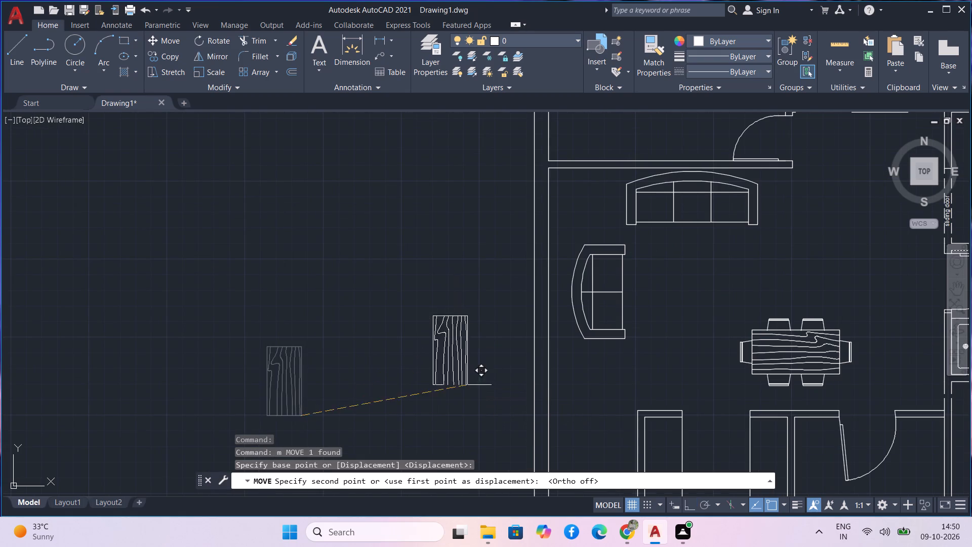
left_click(715, 321)
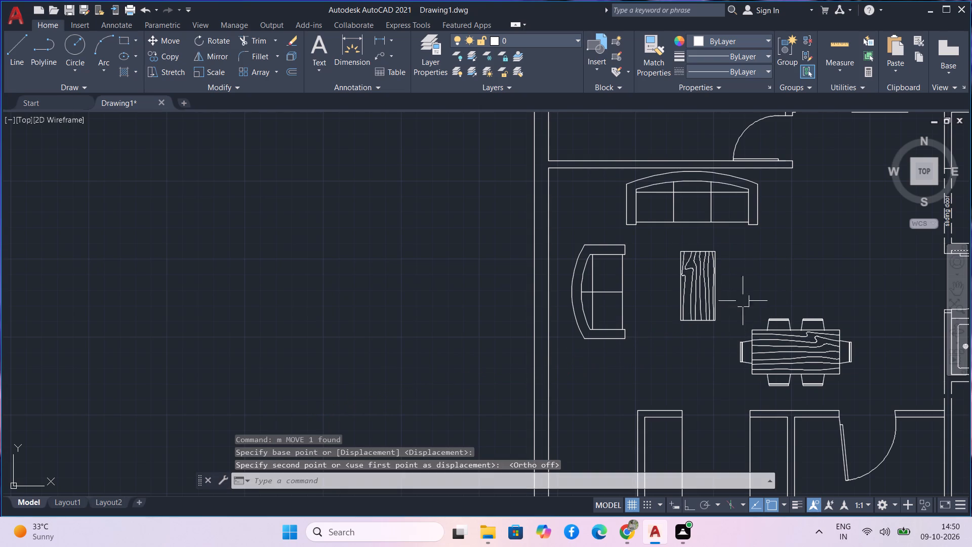
Copy the loose faucet block by the end of its spout into the empty space between the house plan and the loose blocks.
scroll(751, 251, "down", 2)
middle_click_drag(791, 271, 753, 285)
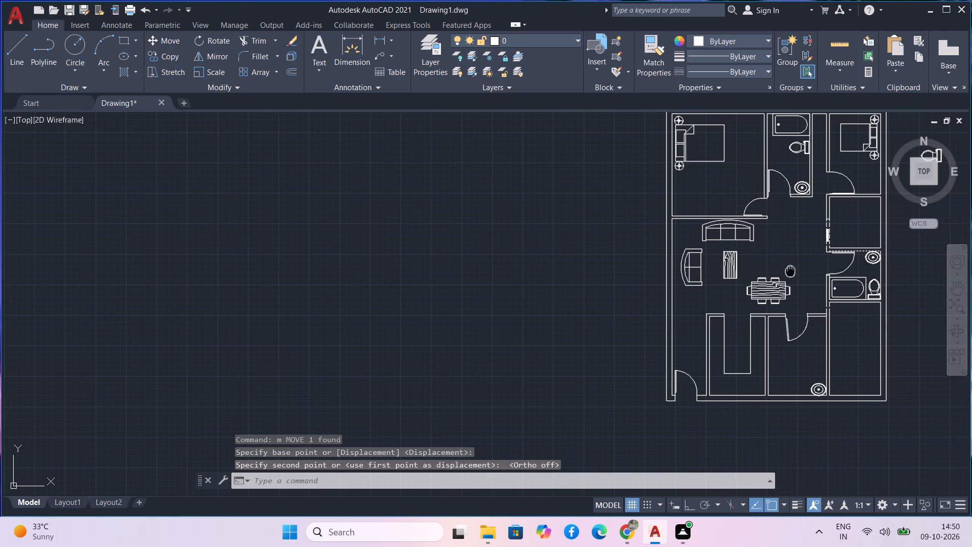
middle_click_drag(753, 285, 538, 282)
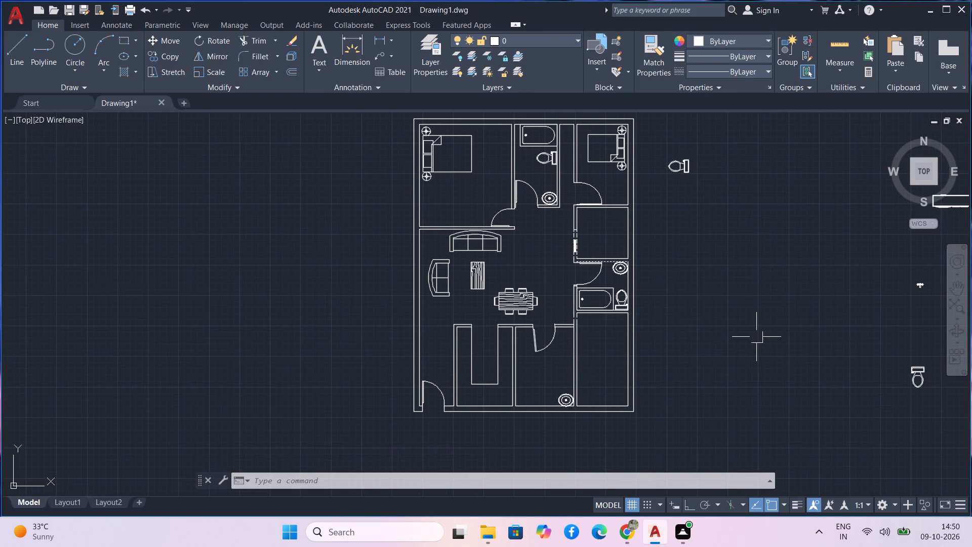
scroll(829, 307, "down", 1)
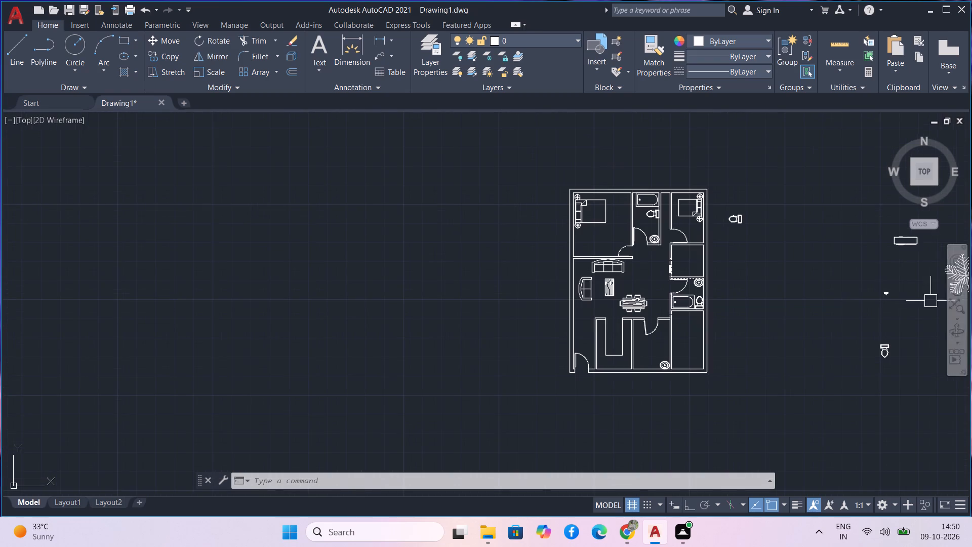
scroll(904, 295, "up", 3)
scroll(847, 292, "up", 3)
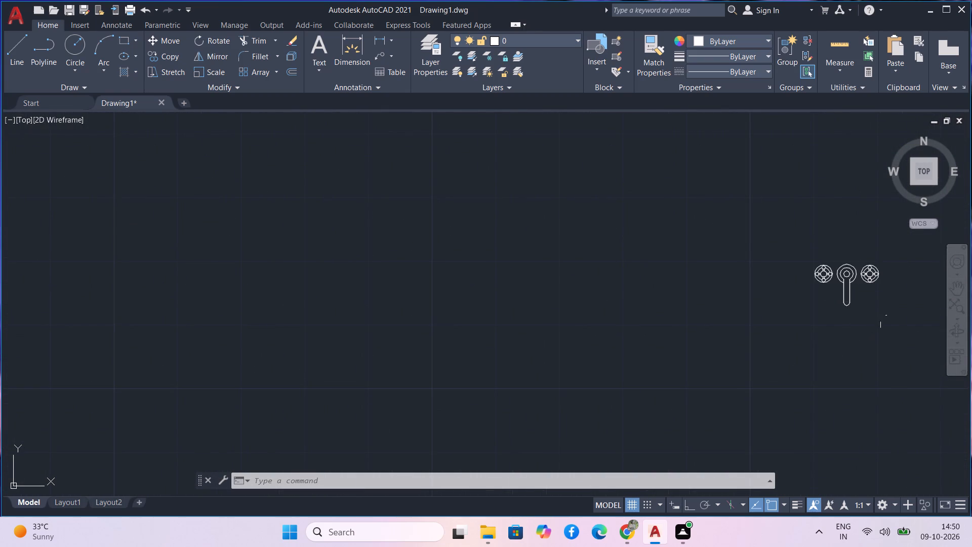
left_click_drag(881, 310, 856, 275)
left_click(756, 236)
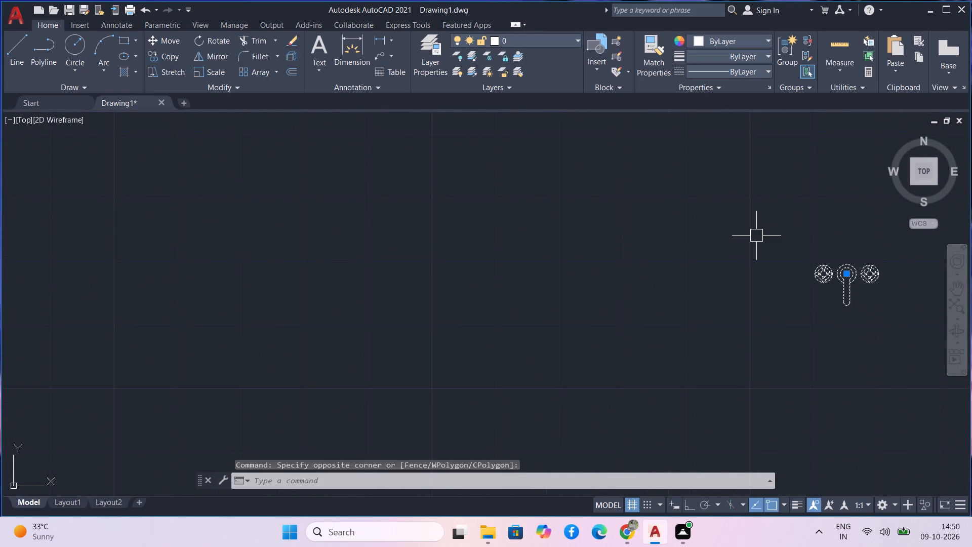
type("co")
key("space")
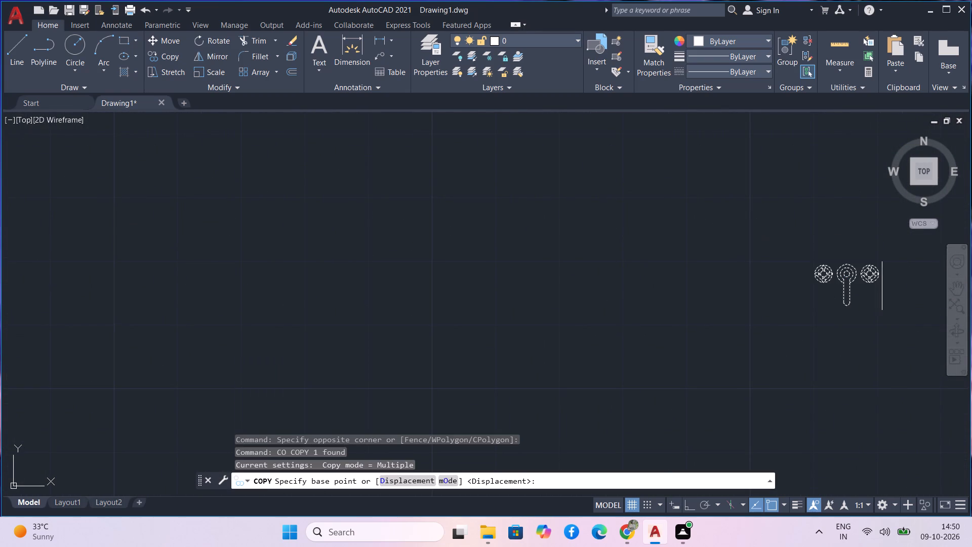
left_click(846, 301)
scroll(316, 278, "down", 1)
middle_click_drag(334, 306, 375, 346)
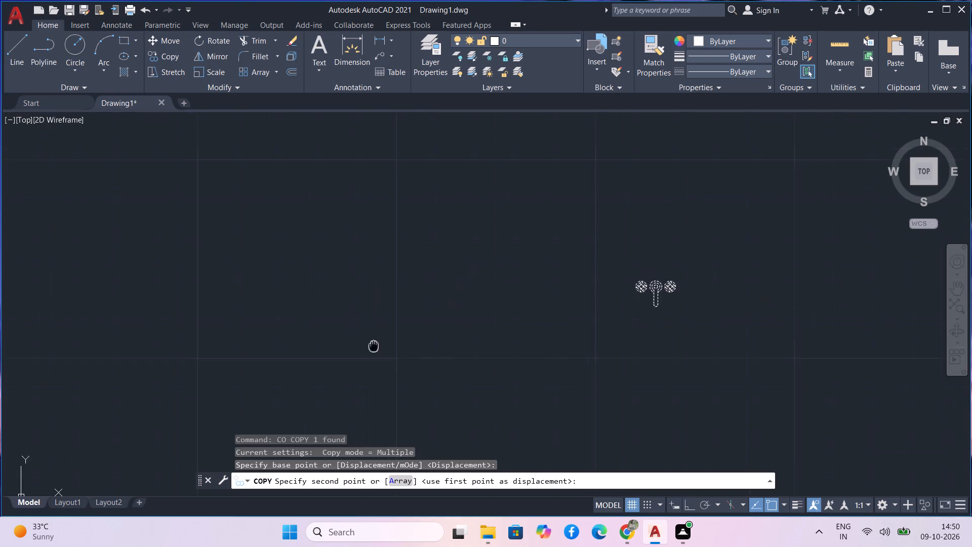
middle_click_drag(375, 346, 679, 373)
scroll(220, 235, "down", 10)
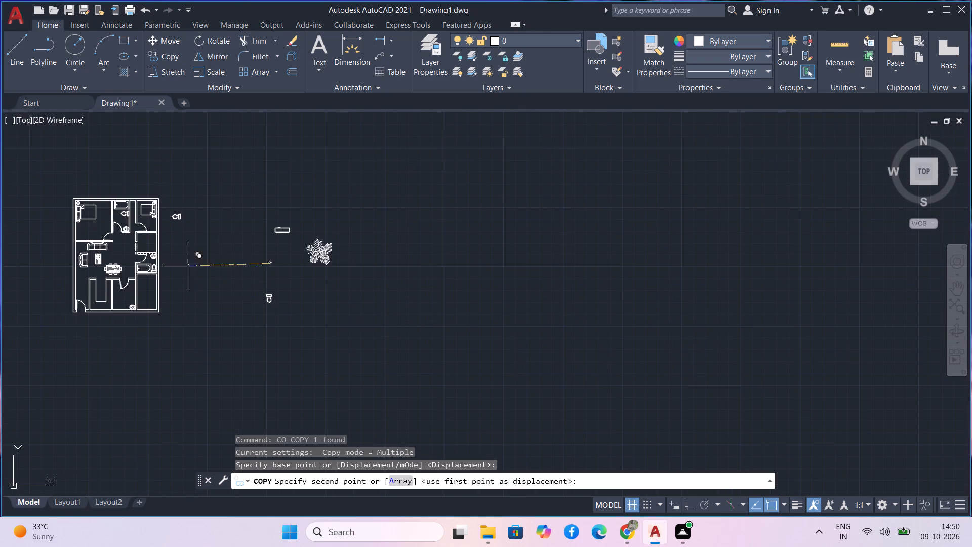
scroll(136, 240, "up", 2)
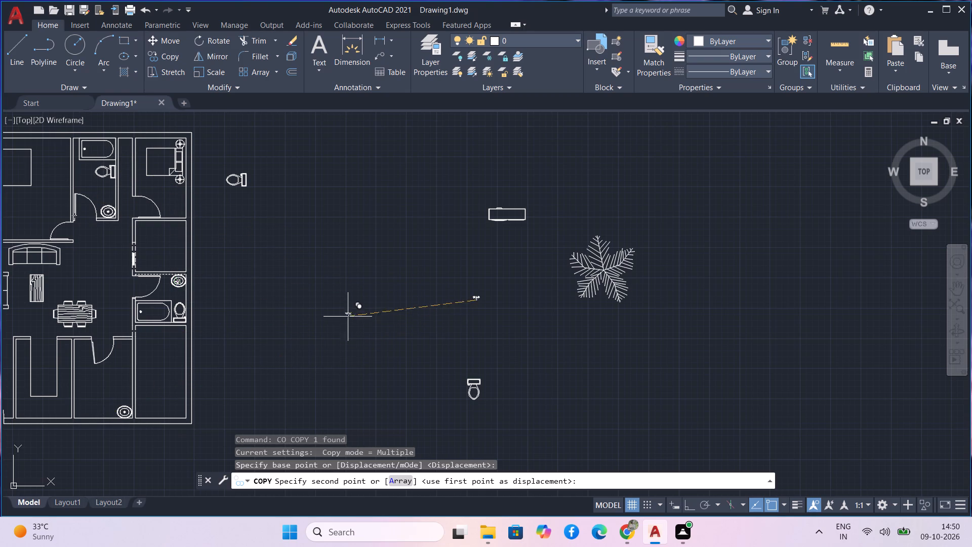
left_click(342, 314)
key("Escape")
Rotate the copied faucet 180° about the outer edge of its west handle with Ortho on, so the spout points north.
left_click_drag(369, 329, 366, 323)
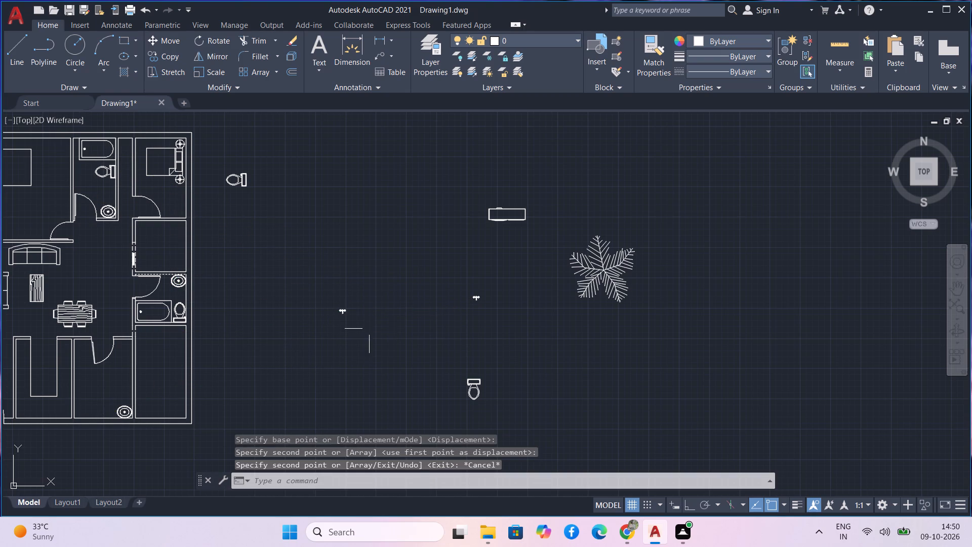
left_click_drag(366, 323, 350, 307)
left_click(301, 286)
type("ro")
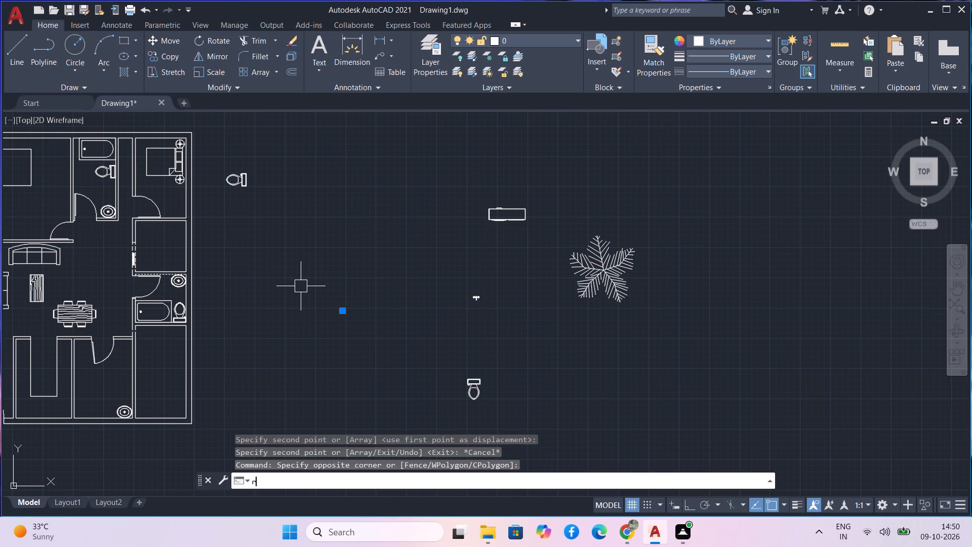
key("space")
scroll(339, 321, "up", 6)
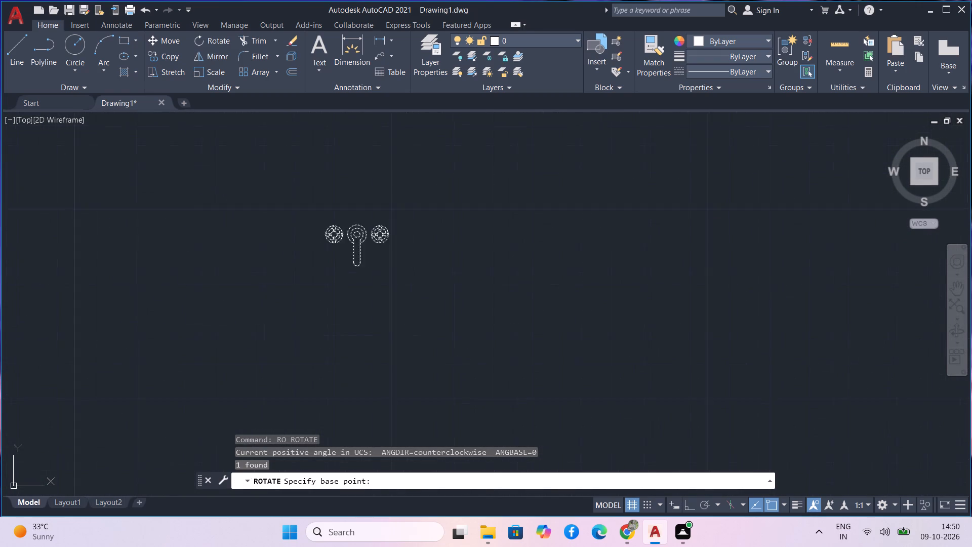
scroll(345, 307, "up", 1)
left_click(314, 194)
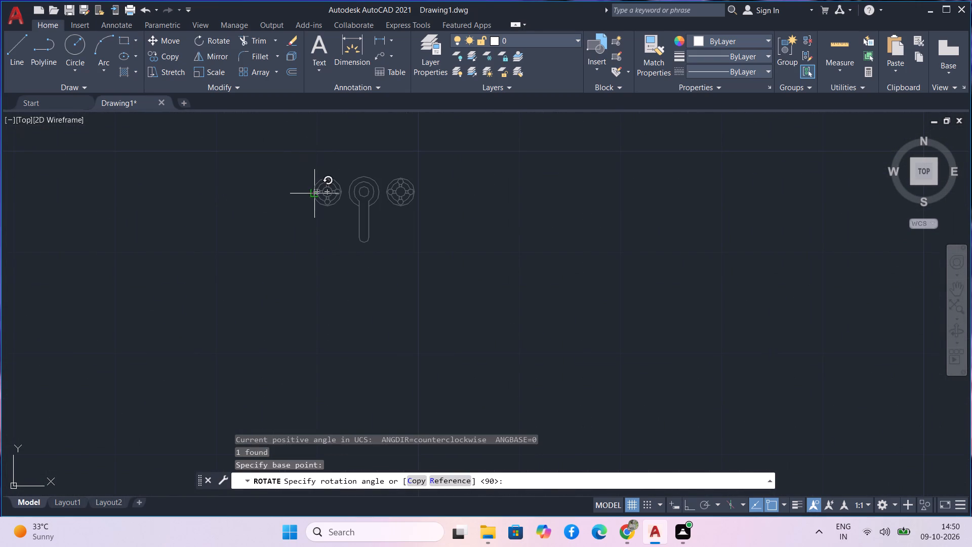
key("F8")
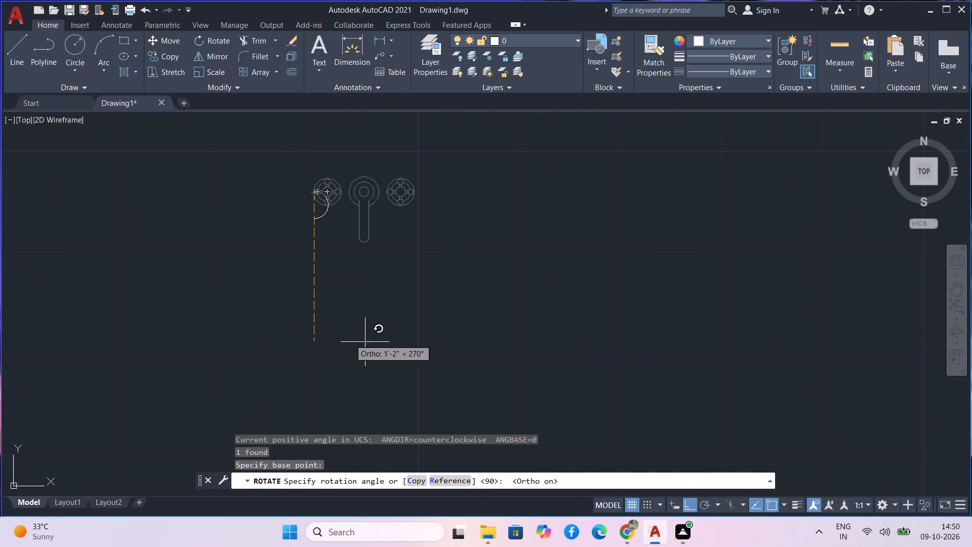
scroll(485, 283, "down", 1)
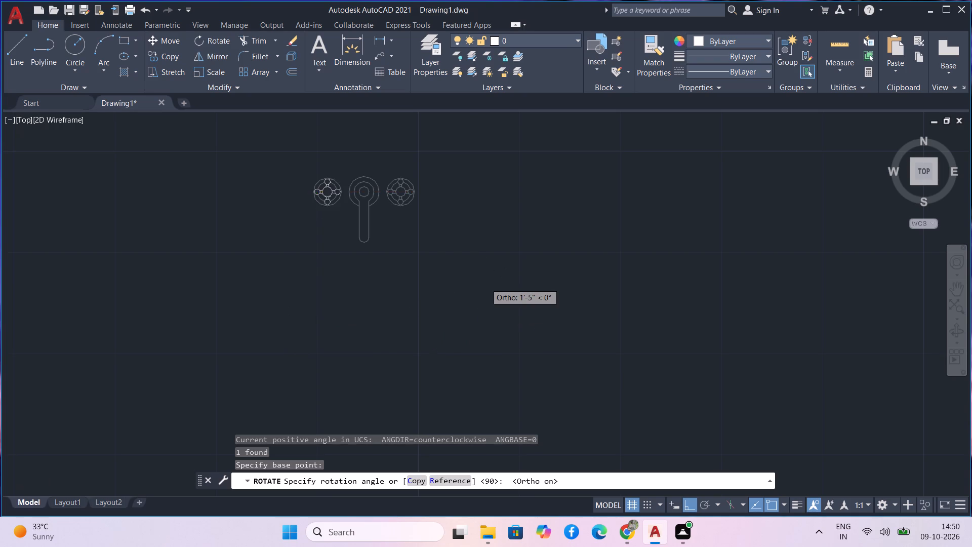
scroll(485, 283, "down", 2)
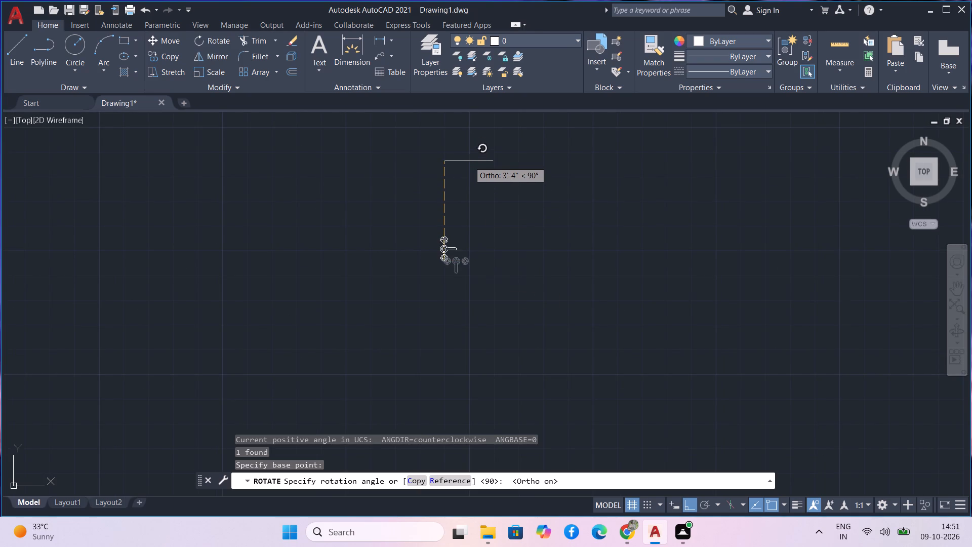
left_click(294, 164)
Copy the rotated faucet, with Ortho off, from its central circle's bottom quadrant to the inner bowl's bottom quadrant of the southernmost washbasin.
left_click_drag(485, 296, 459, 261)
left_click(362, 208)
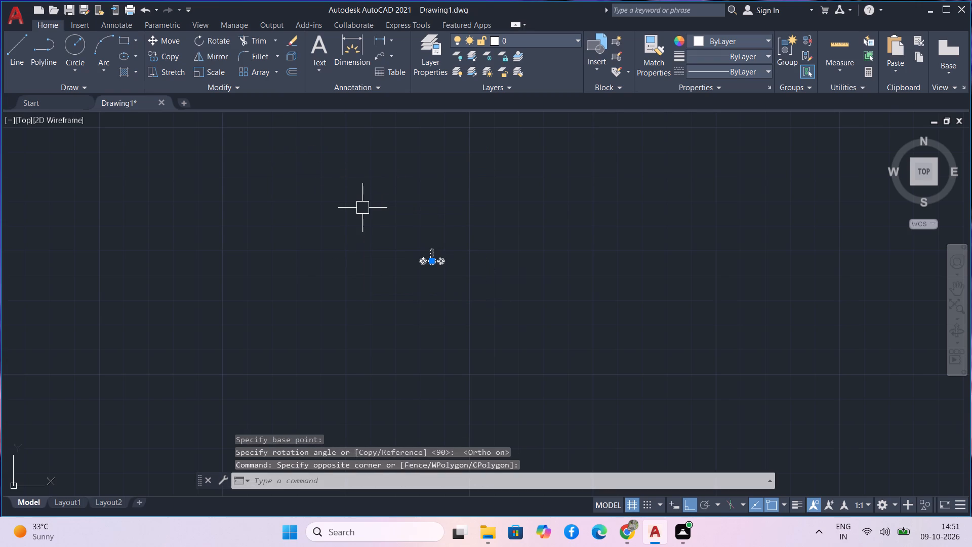
type("co")
key("space")
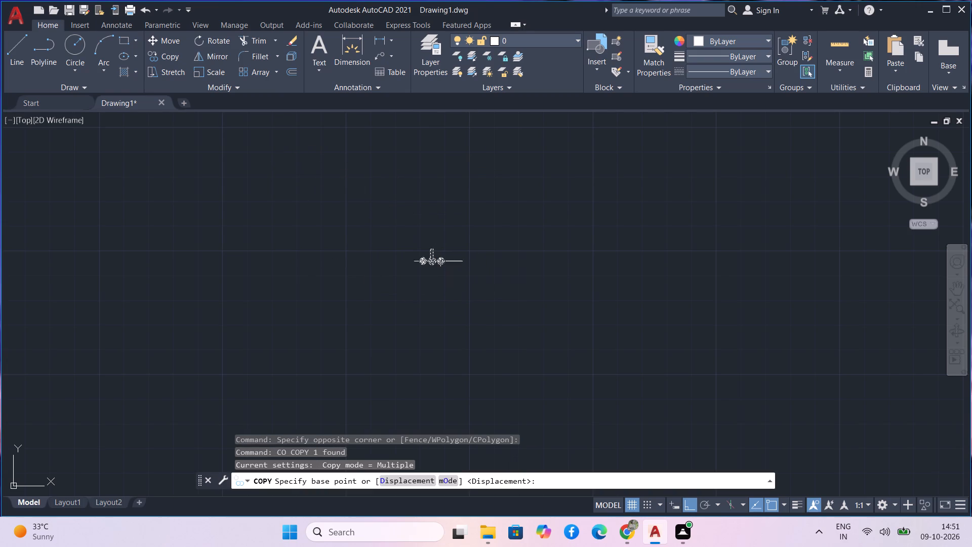
scroll(437, 262, "up", 4)
left_click(415, 273)
scroll(372, 392, "down", 3)
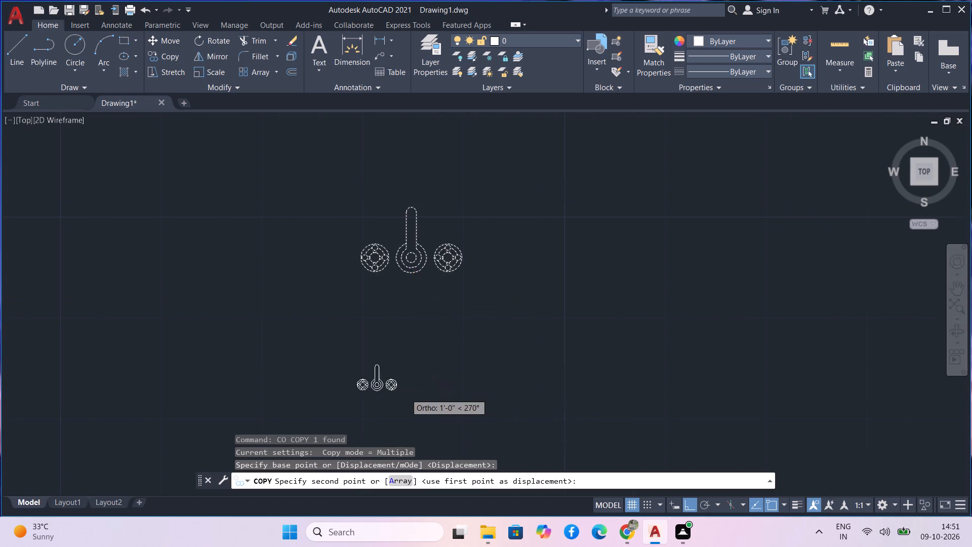
key("F8")
scroll(279, 363, "down", 4)
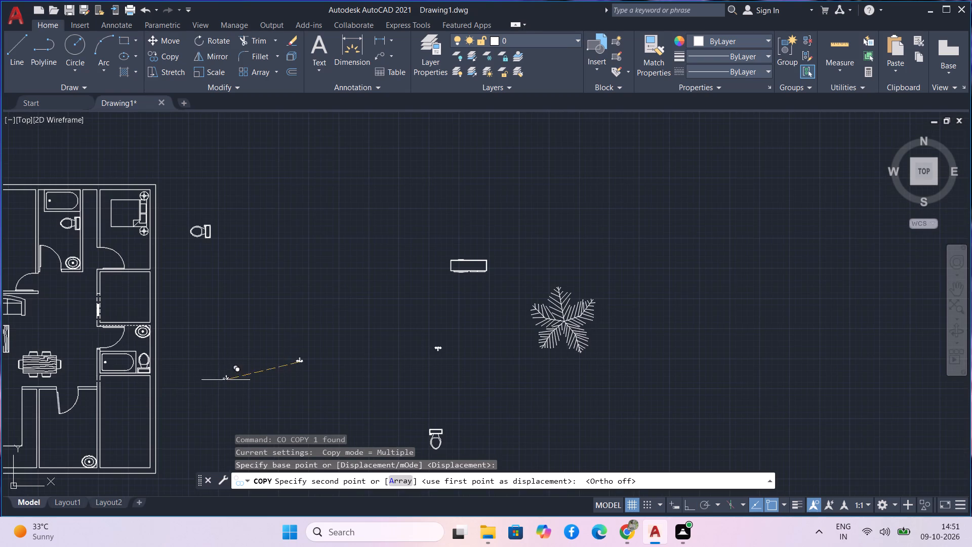
scroll(77, 460, "up", 2)
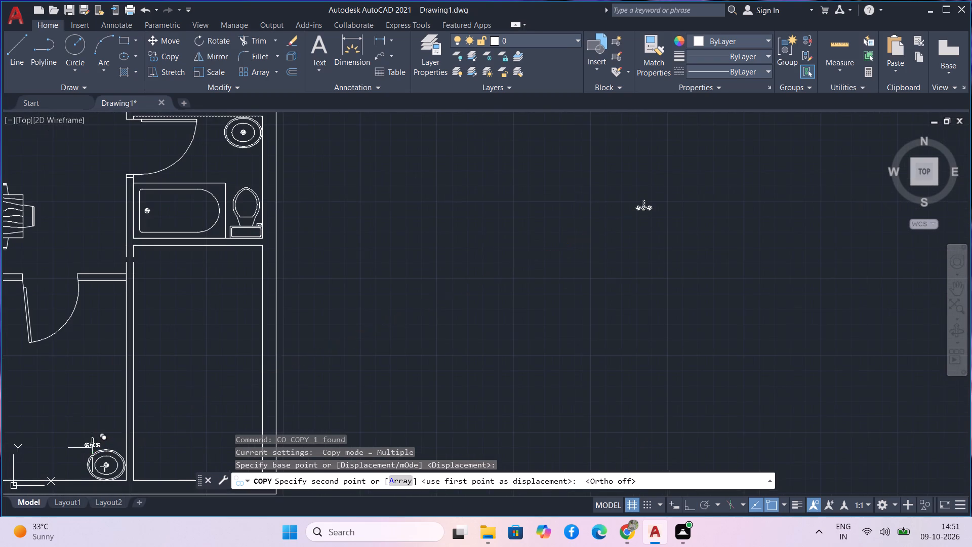
middle_click_drag(93, 443, 114, 357)
scroll(125, 392, "up", 2)
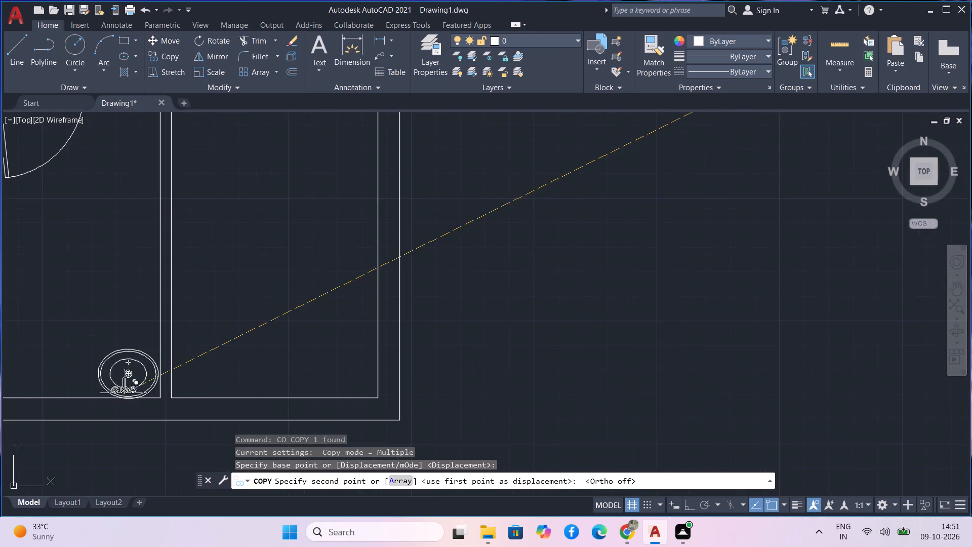
scroll(125, 390, "up", 5)
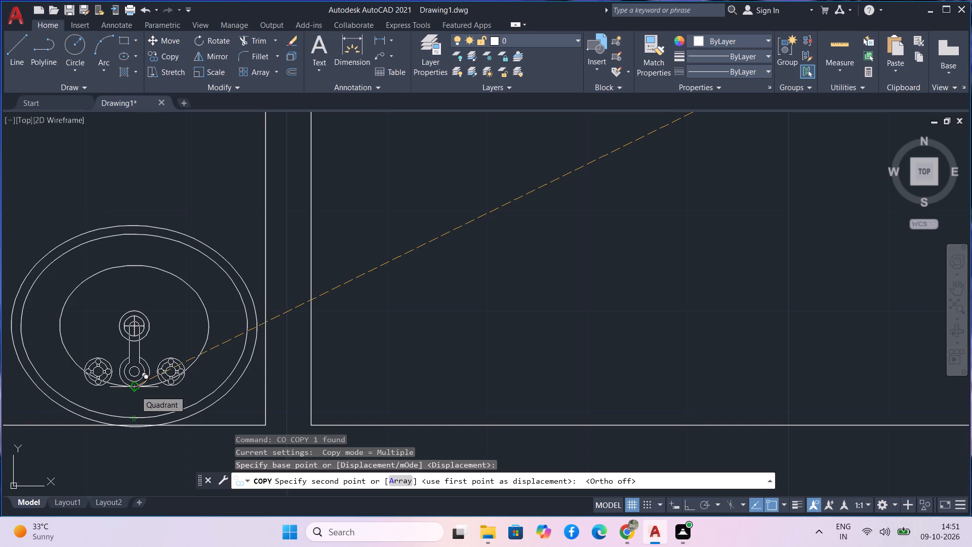
left_click(135, 390)
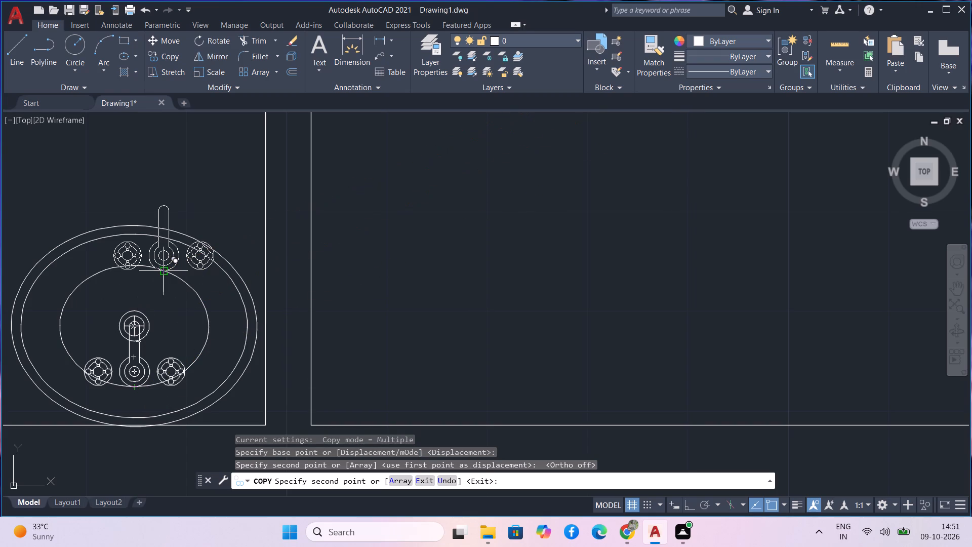
Place another copy of the rotated faucet at the inner bowl's bottom quadrant of the washbasin in the north bathroom.
scroll(169, 265, "down", 3)
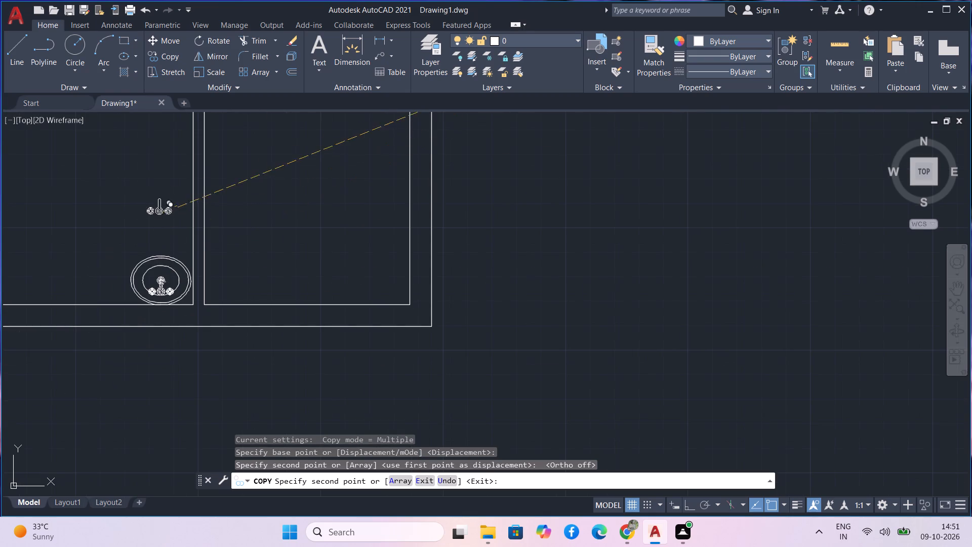
middle_click_drag(161, 199, 218, 535)
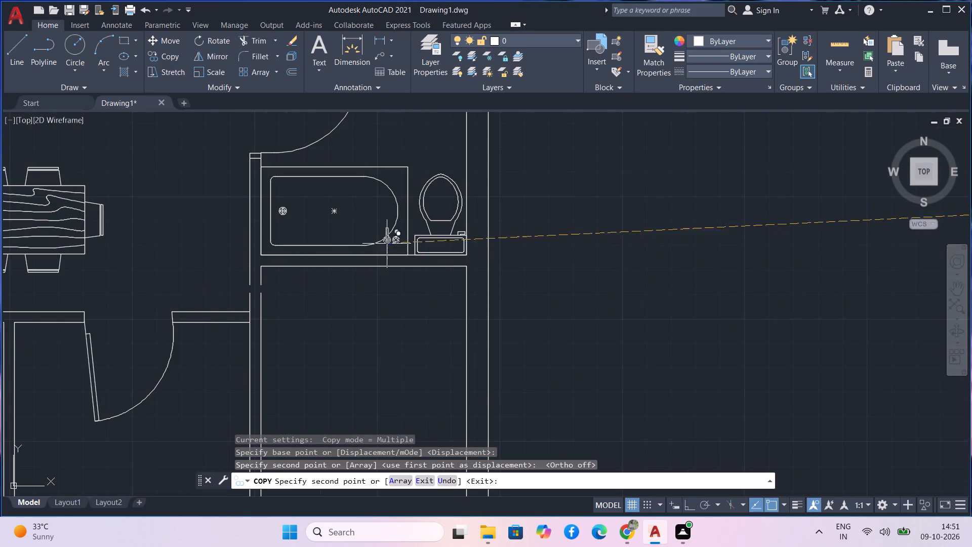
middle_click_drag(418, 156, 391, 328)
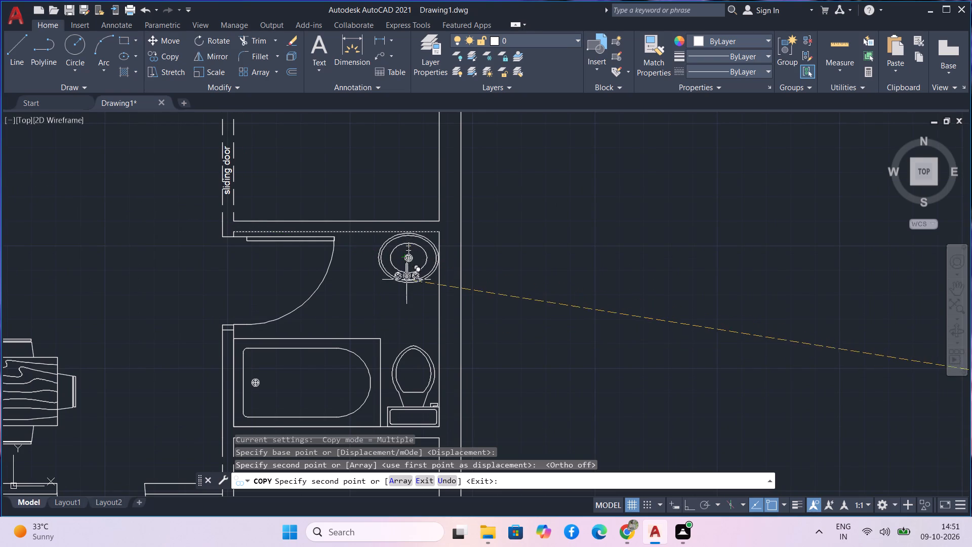
middle_click_drag(152, 191, 193, 448)
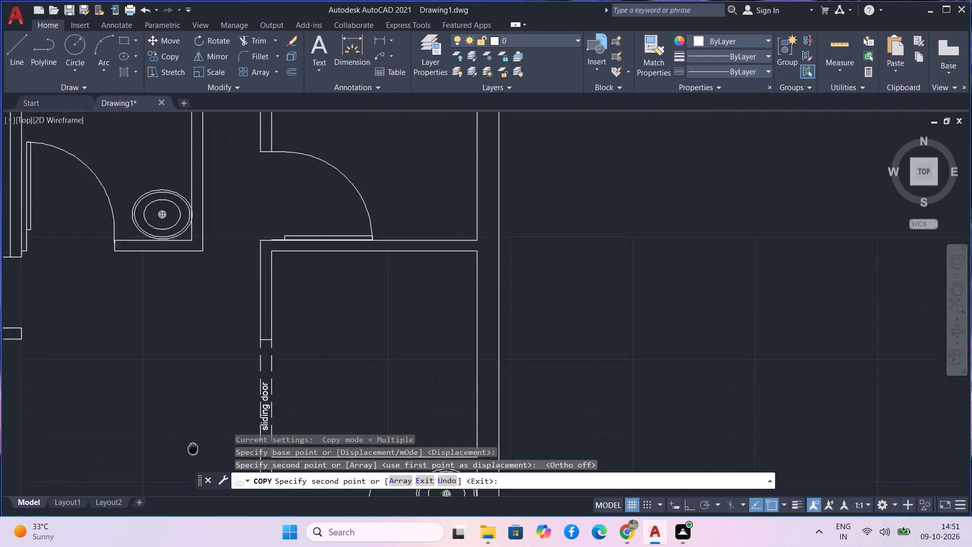
middle_click_drag(193, 448, 193, 448)
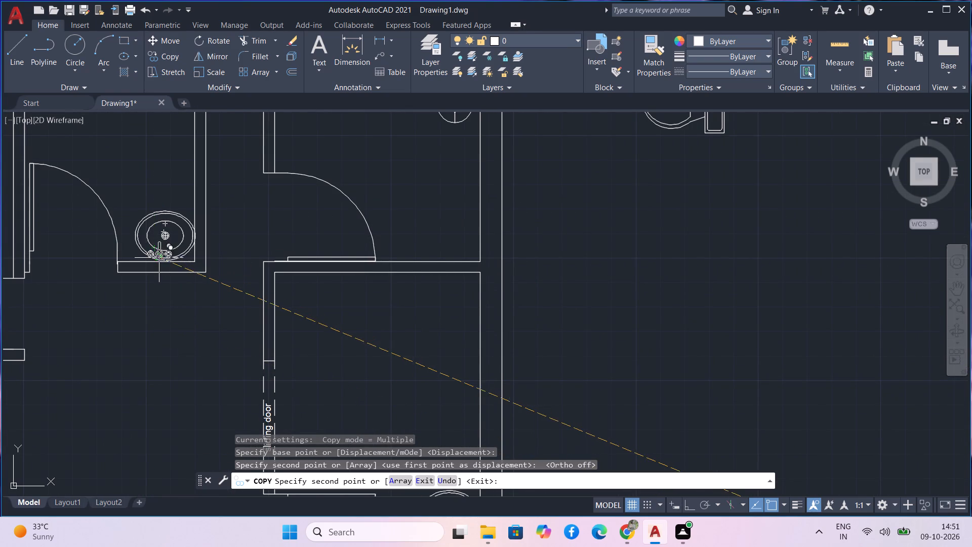
scroll(167, 259, "up", 3)
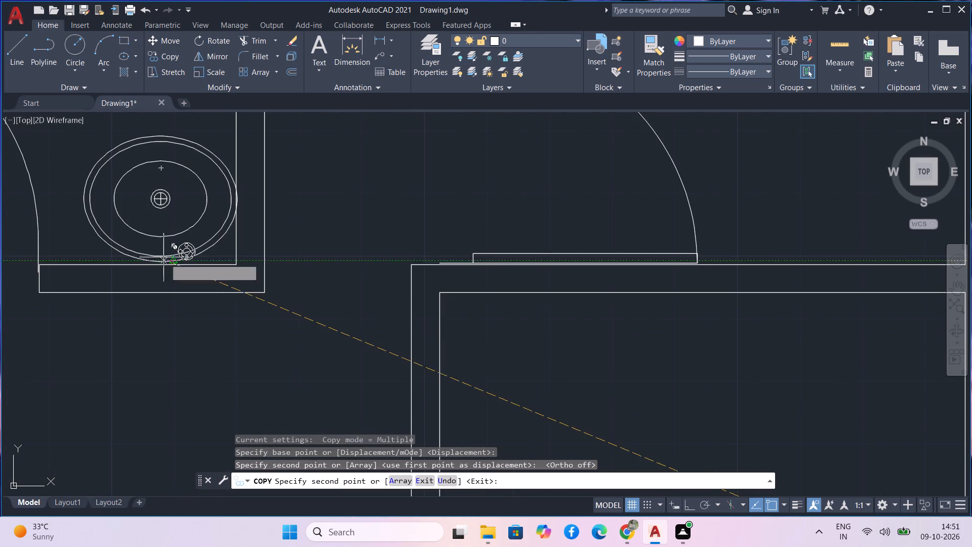
scroll(164, 255, "up", 2)
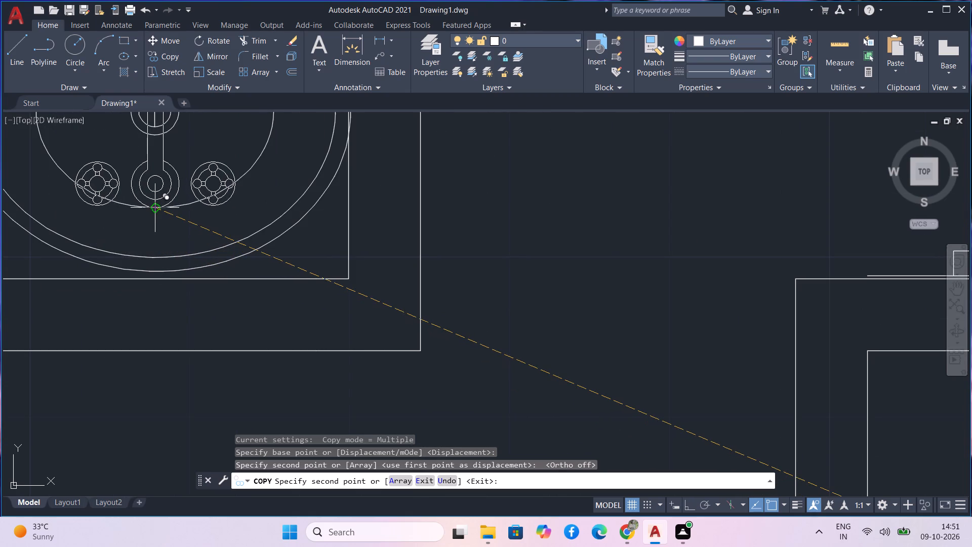
left_click(156, 210)
scroll(175, 219, "down", 4)
scroll(183, 305, "down", 1)
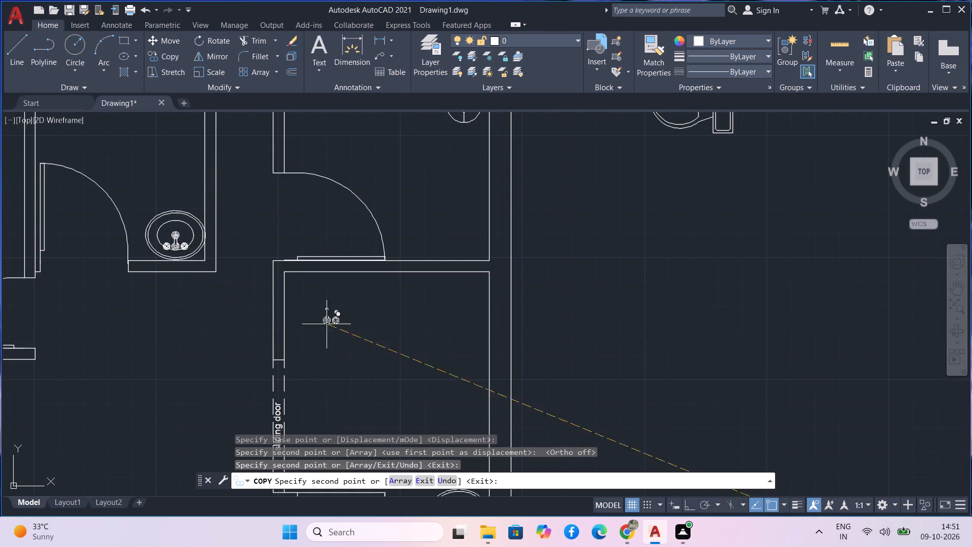
key("Escape")
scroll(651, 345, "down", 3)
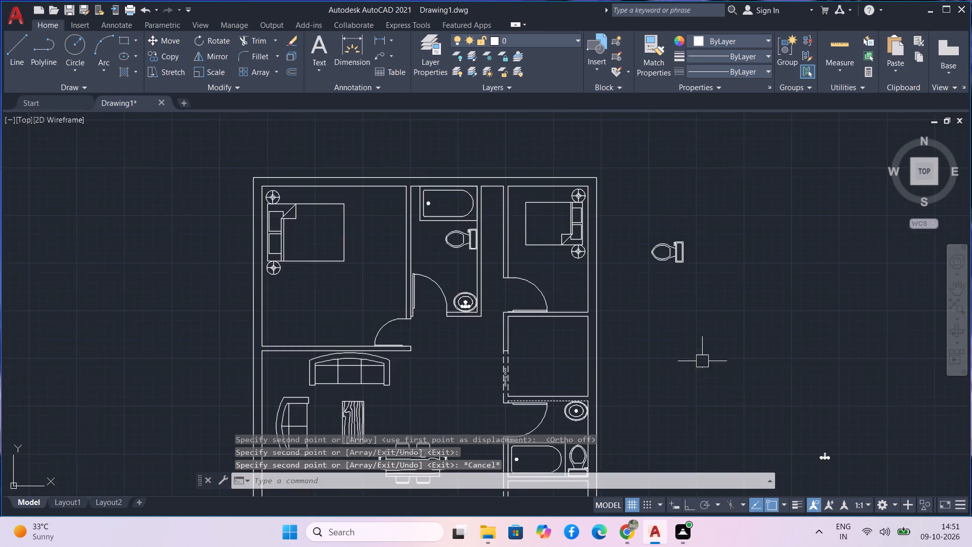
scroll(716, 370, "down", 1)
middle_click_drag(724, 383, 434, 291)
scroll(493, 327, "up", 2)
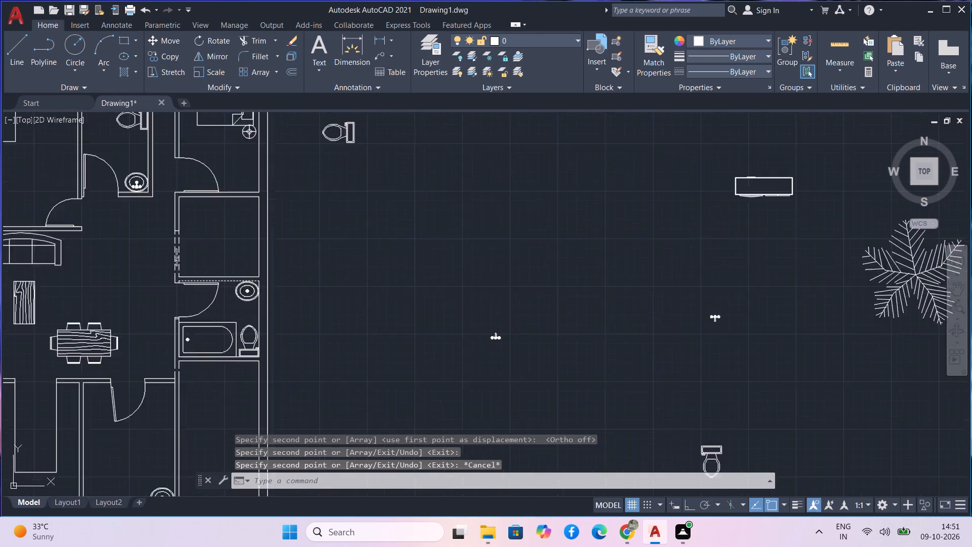
Rotate the loose north-pointing faucet 90° about a point on its west handle with Ortho on, so the spout points west.
scroll(493, 327, "up", 4)
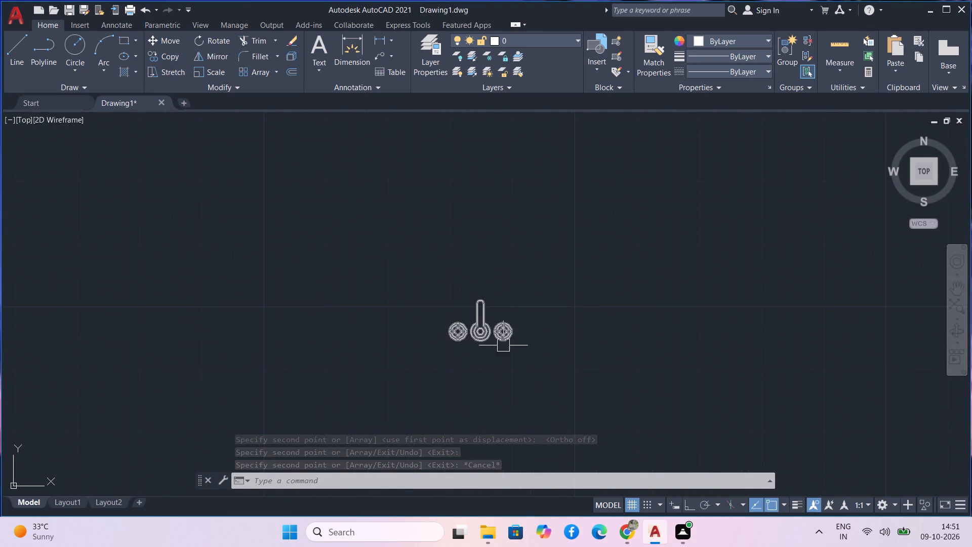
left_click_drag(517, 358, 503, 345)
left_click(424, 279)
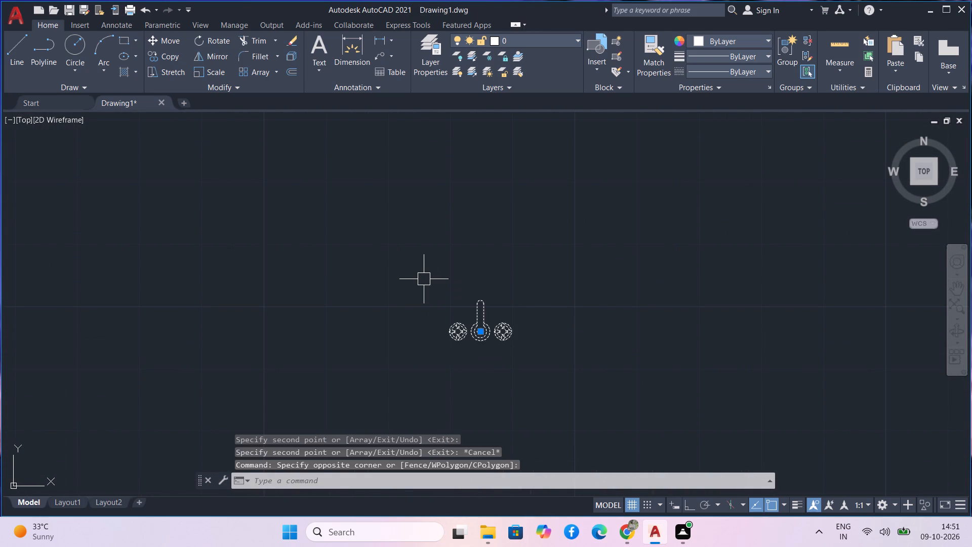
type("ro")
key("space")
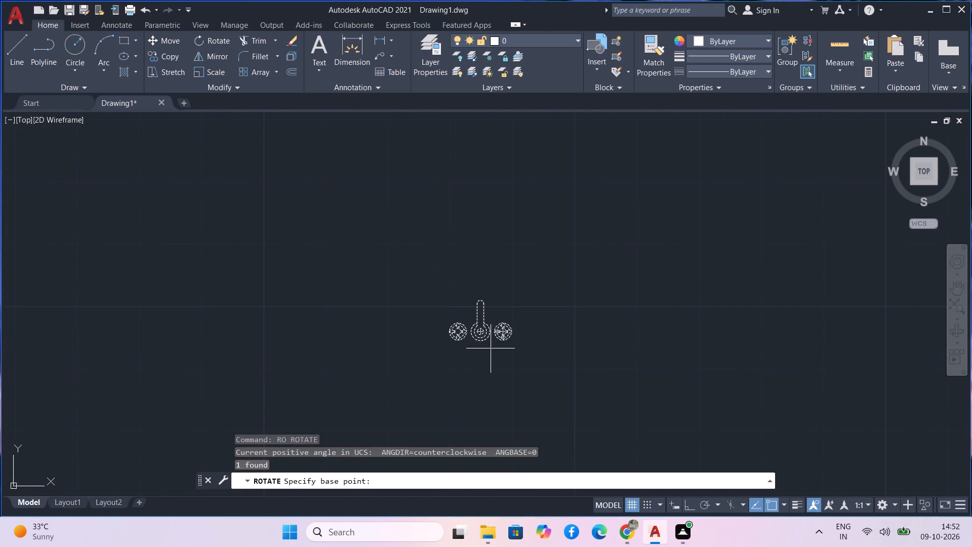
left_click_drag(454, 337, 455, 348)
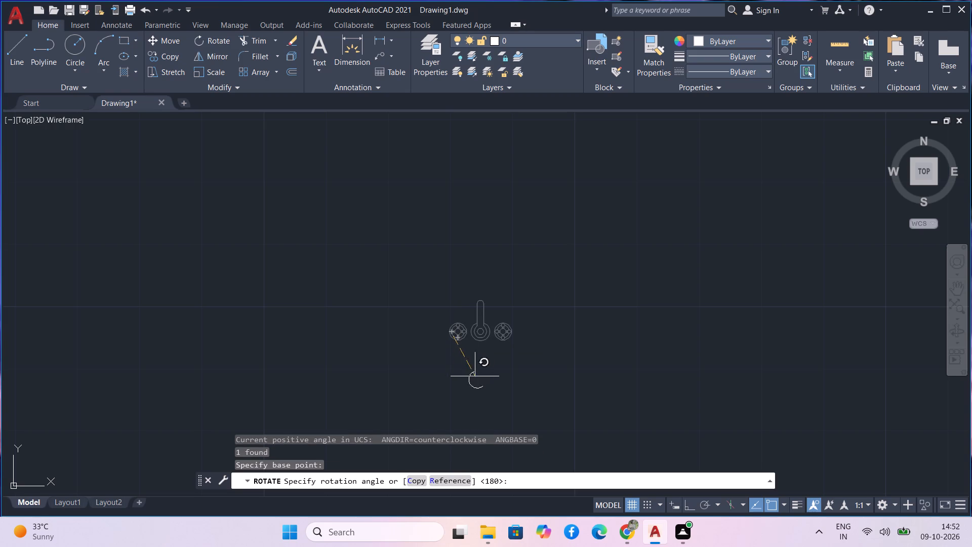
key("F8")
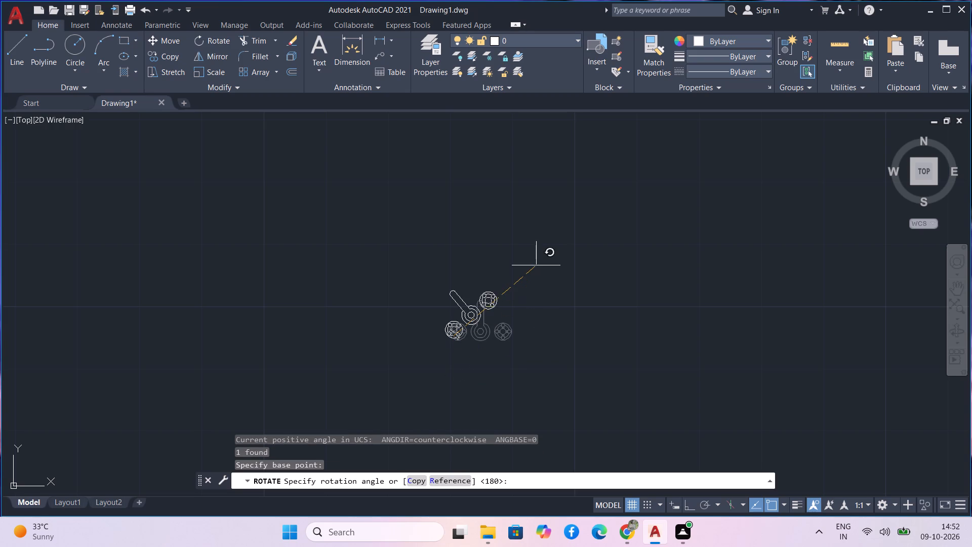
left_click(518, 203)
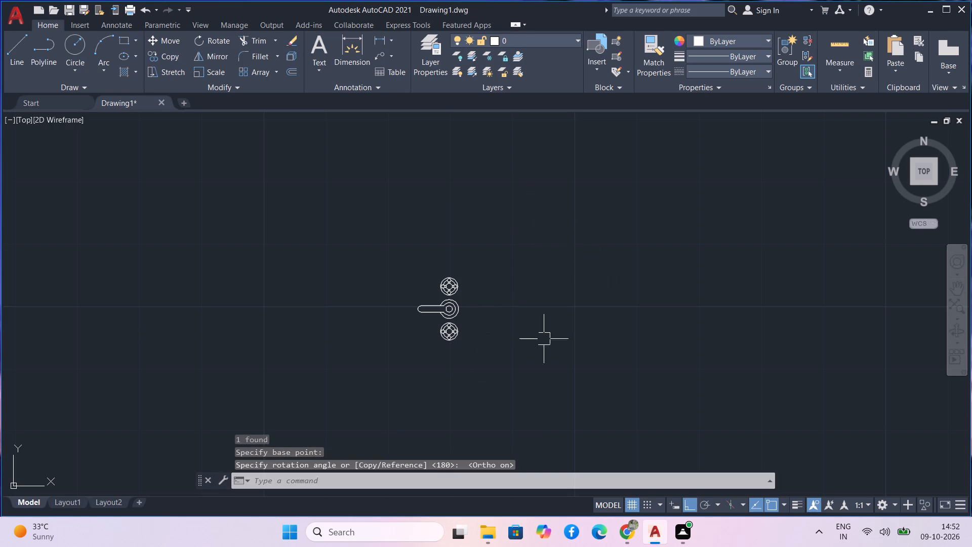
Move the rotated faucet, with Ortho off, from its central circle's east quadrant to the inner bowl's east quadrant of the east bathroom's washbasin.
left_click_drag(502, 336, 415, 232)
left_click(401, 219)
type("m")
key("space")
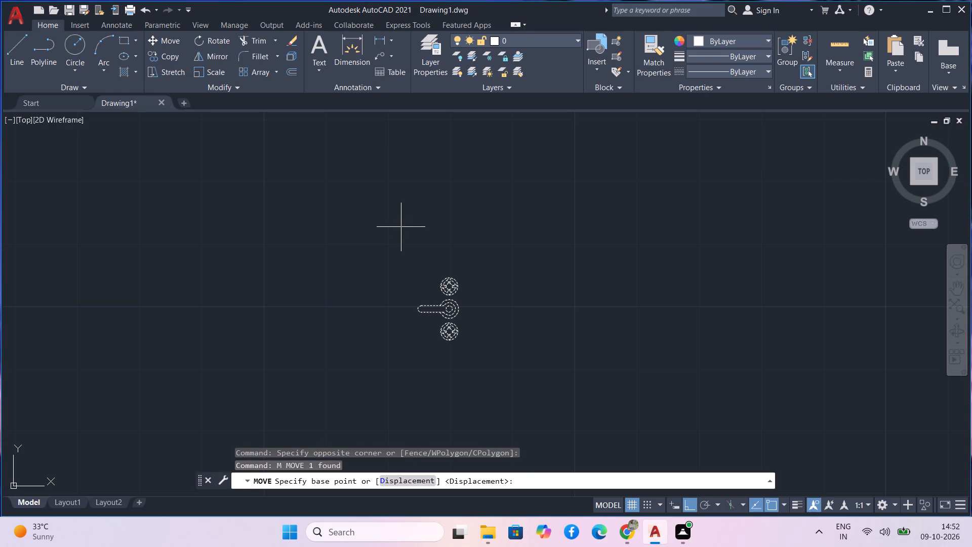
left_click(461, 309)
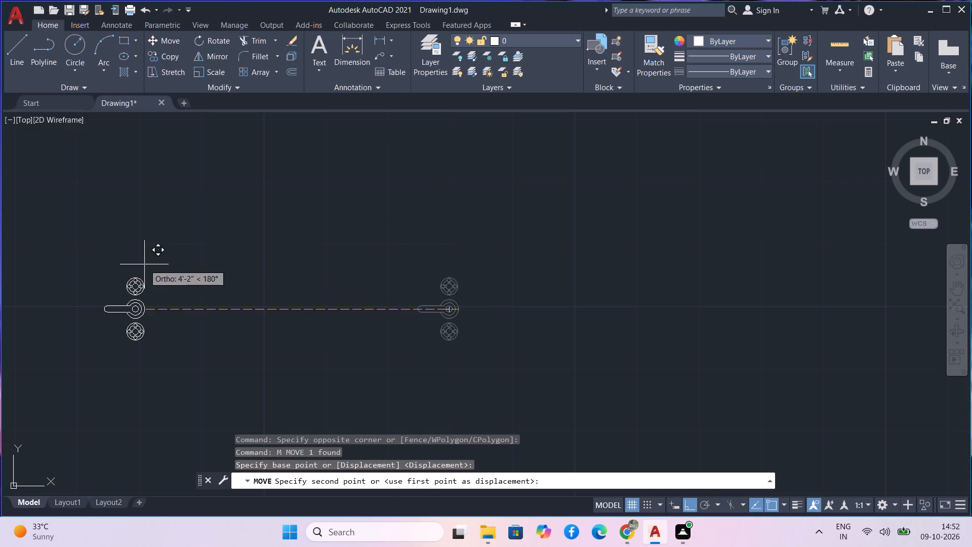
scroll(144, 264, "down", 7)
scroll(101, 287, "down", 2)
middle_click_drag(118, 302, 219, 345)
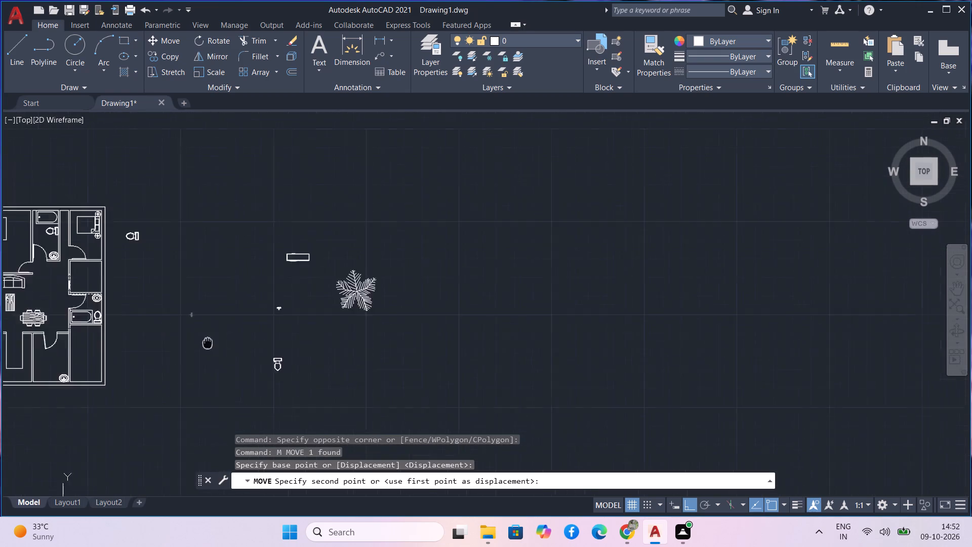
middle_click_drag(219, 345, 260, 356)
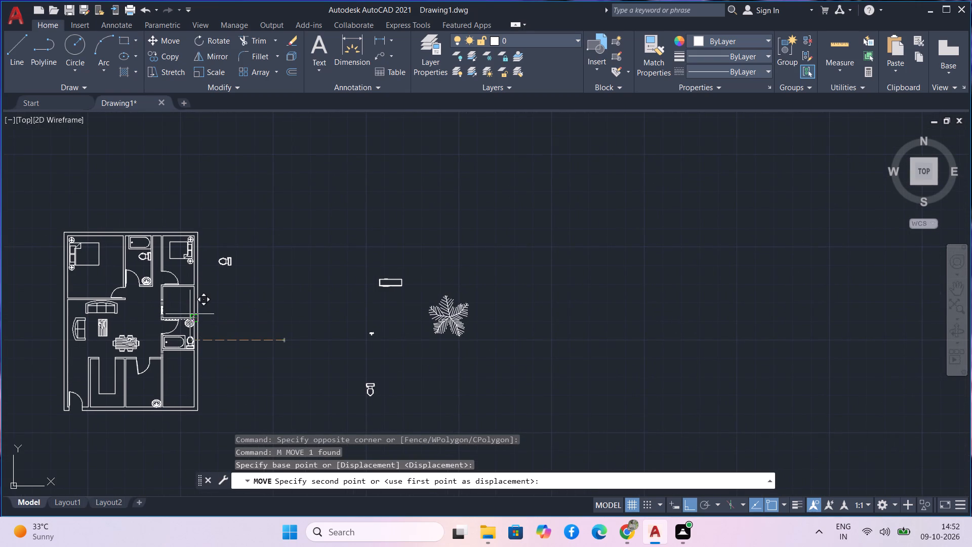
key("F8")
scroll(195, 320, "up", 9)
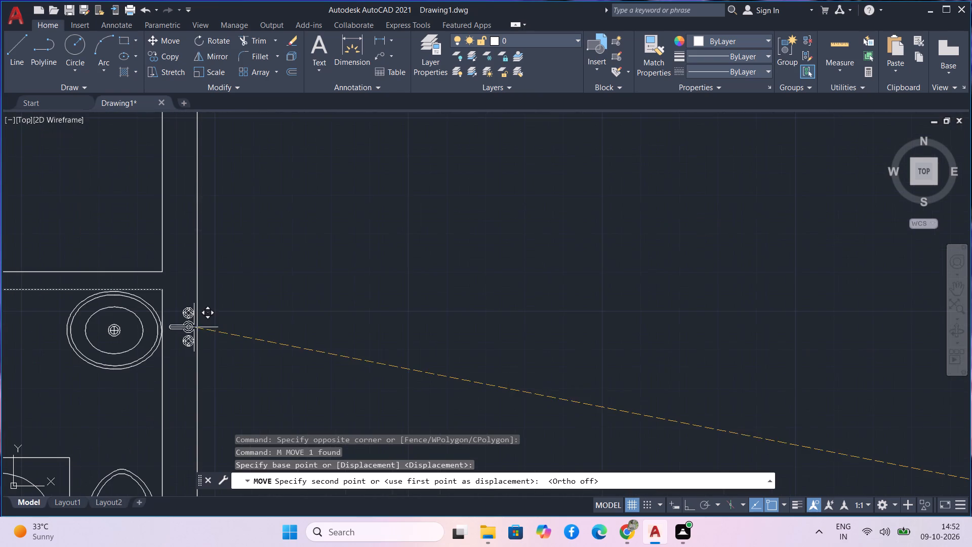
scroll(151, 326, "up", 3)
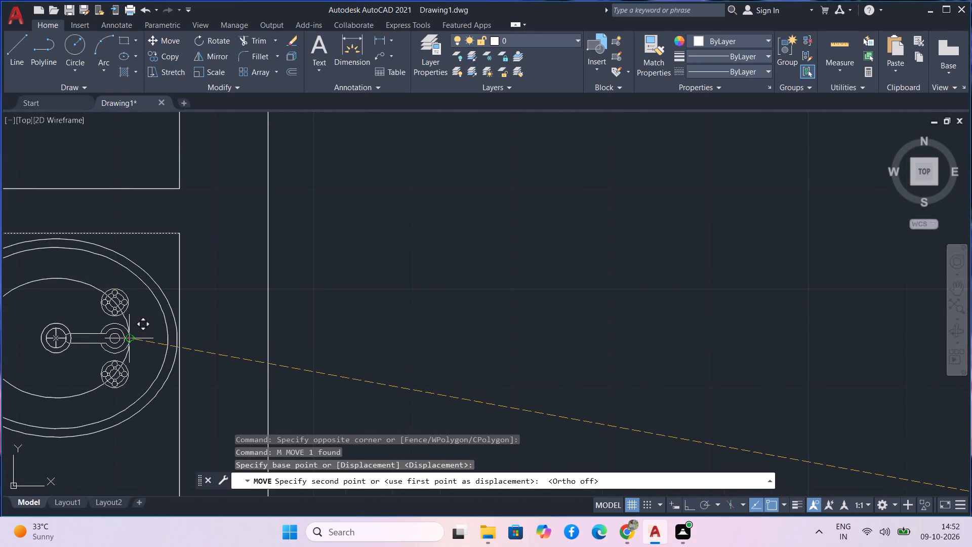
left_click(127, 339)
Switch the loose palm tree block to its Shrub (Elevation) variant.
scroll(393, 224, "down", 4)
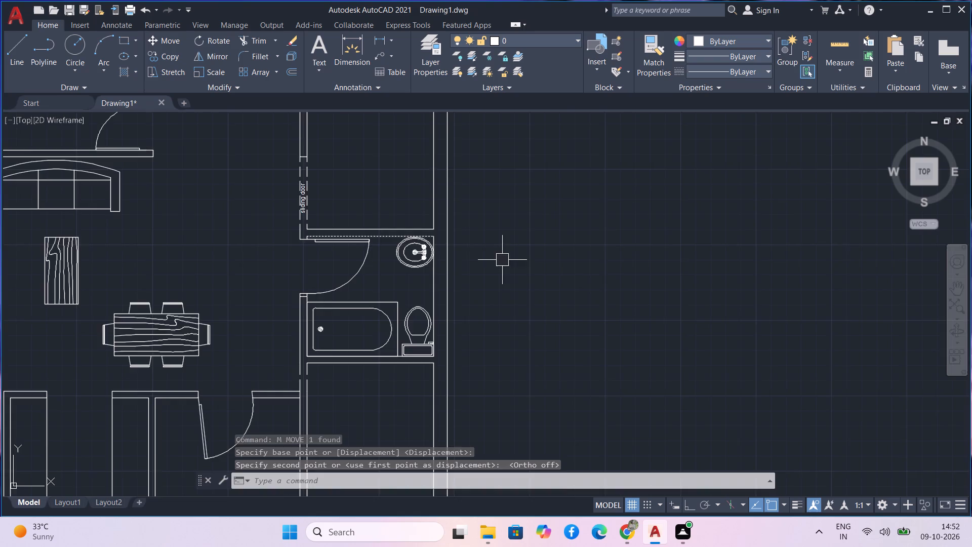
scroll(502, 260, "down", 2)
scroll(574, 284, "down", 1)
middle_click_drag(574, 284, 266, 277)
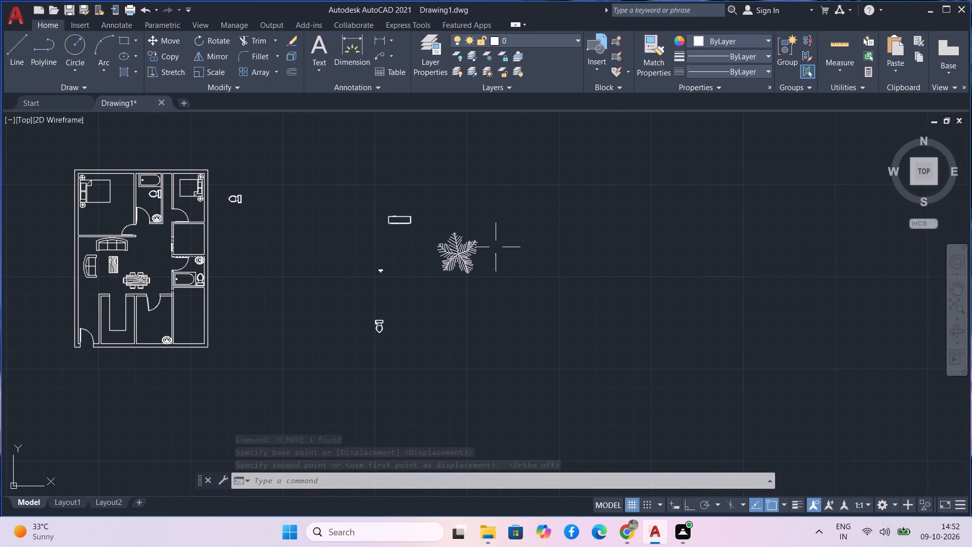
scroll(468, 264, "up", 3)
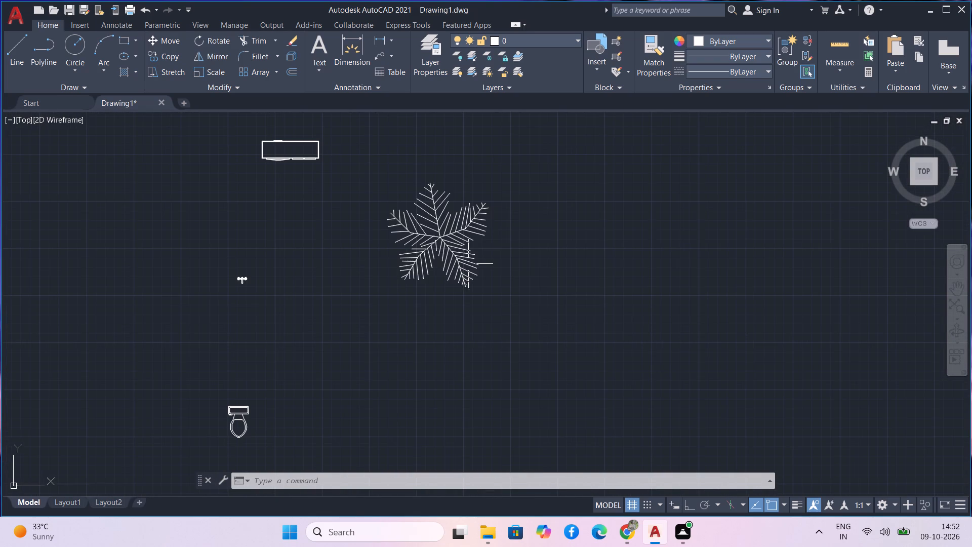
middle_click_drag(496, 225, 513, 268)
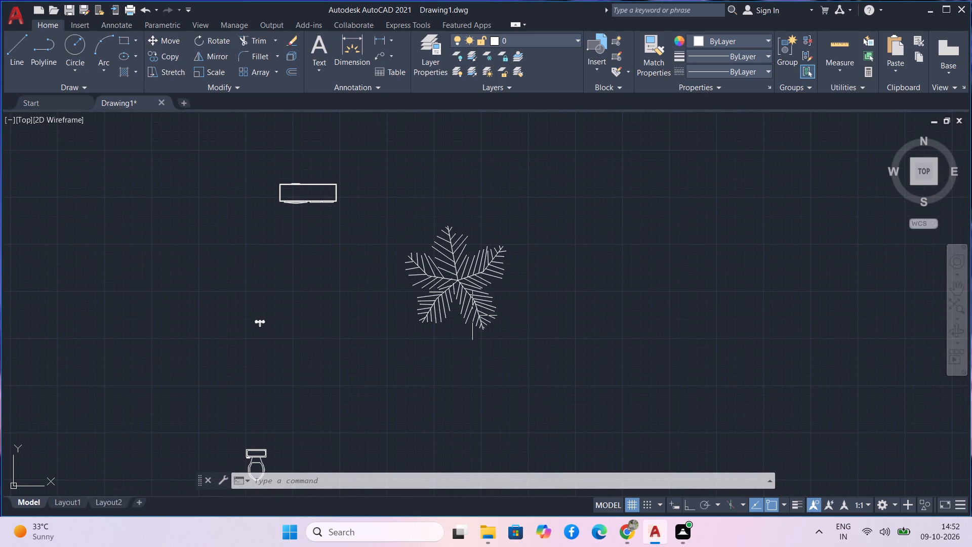
left_click(463, 273)
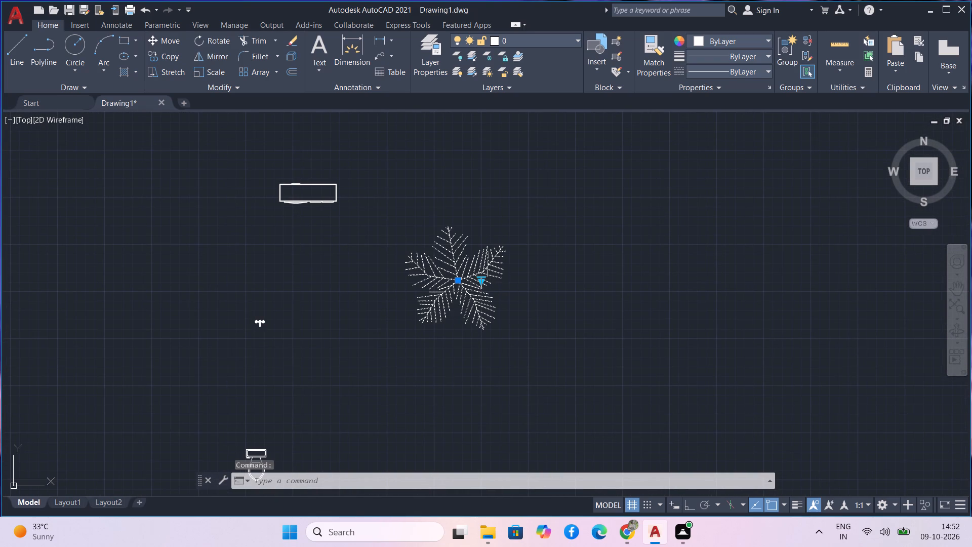
left_click(483, 279)
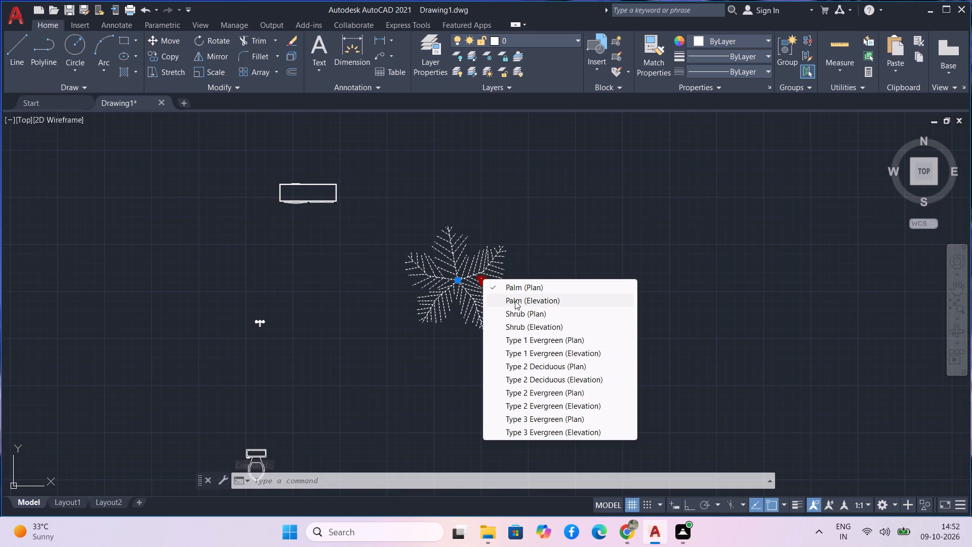
left_click(523, 328)
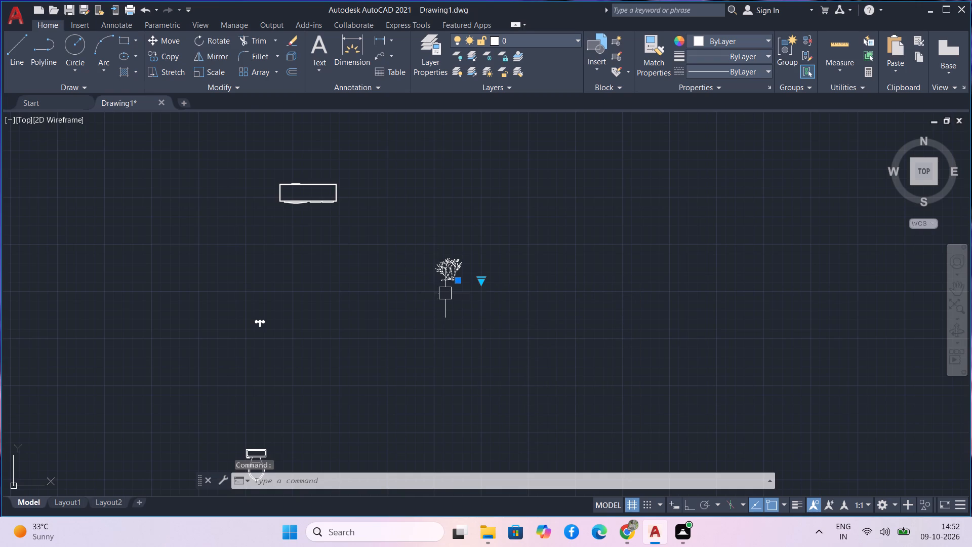
Copy the shrub from the base of its trunk to four side-by-side spots along the south wall of the southeast room.
scroll(445, 293, "up", 3)
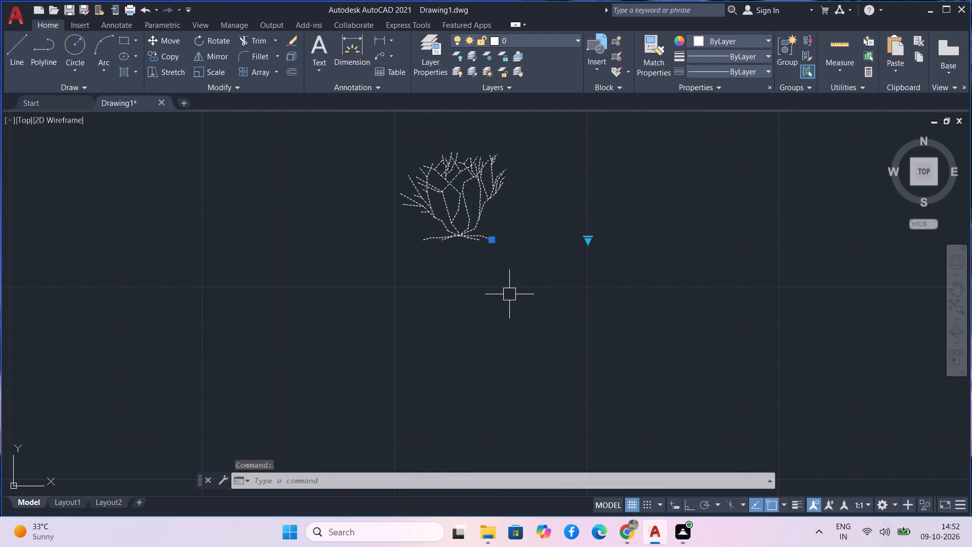
type("co")
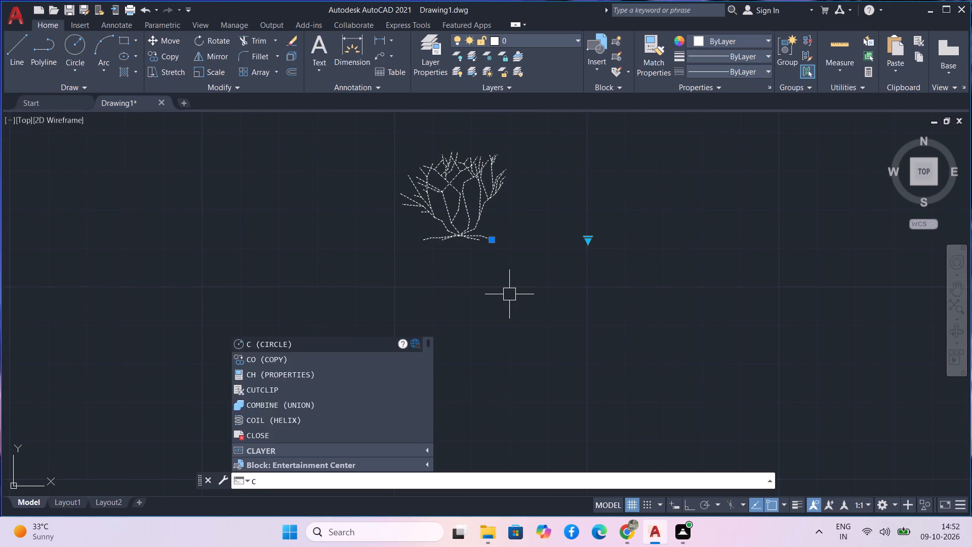
key("space")
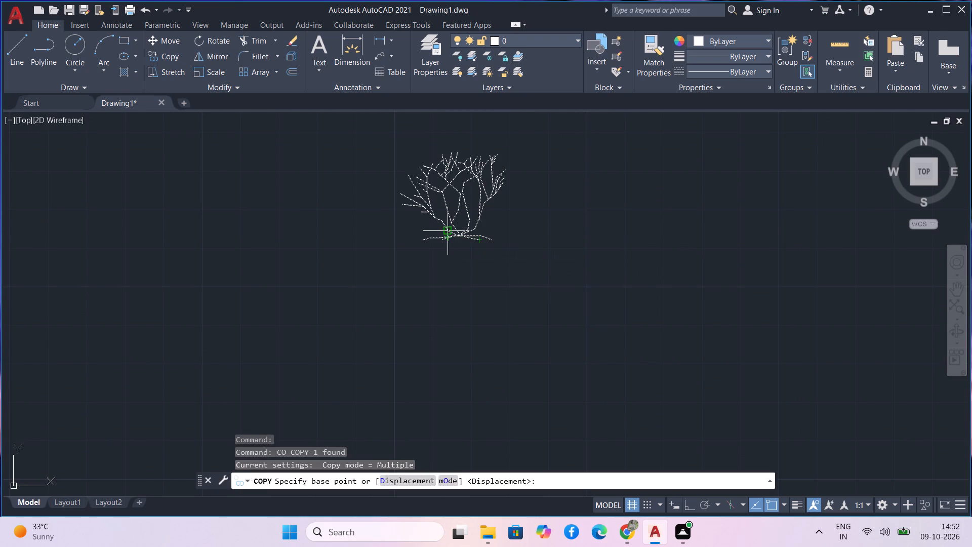
left_click(447, 231)
scroll(339, 321, "down", 5)
middle_click_drag(212, 356, 607, 243)
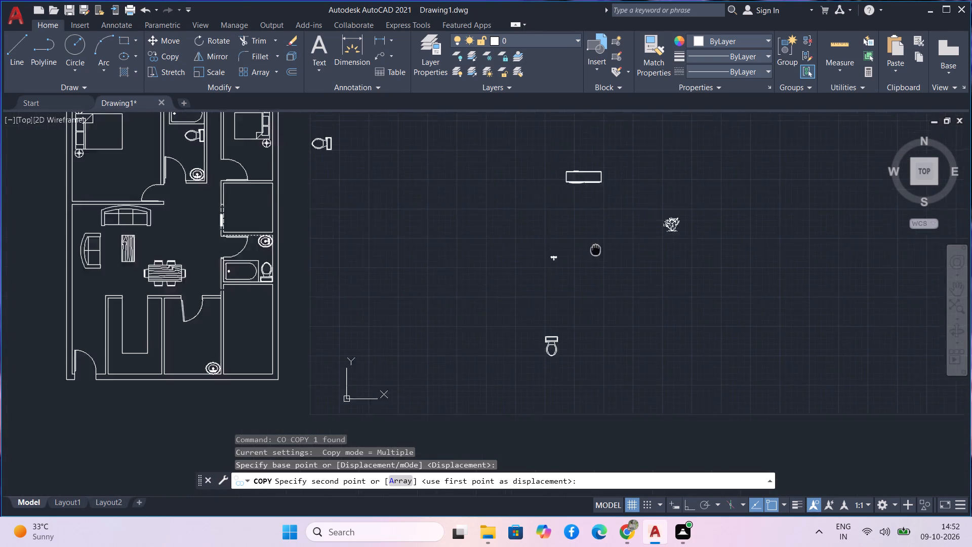
middle_click_drag(607, 243, 700, 209)
scroll(378, 312, "up", 4)
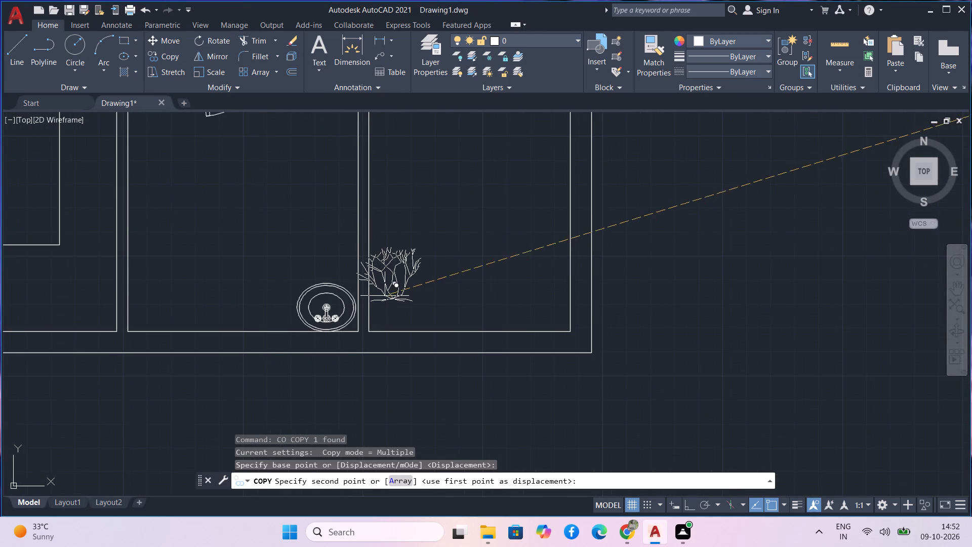
scroll(387, 297, "up", 1)
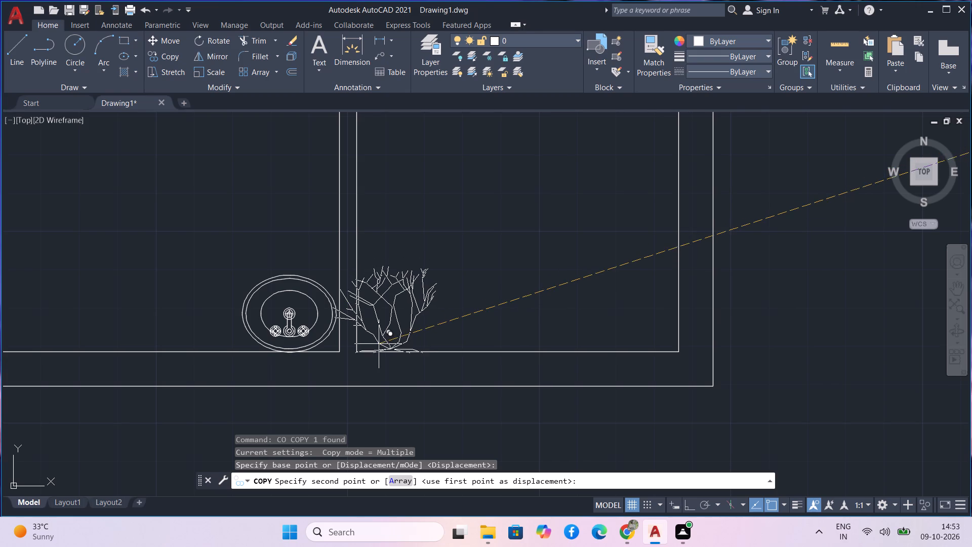
left_click(379, 344)
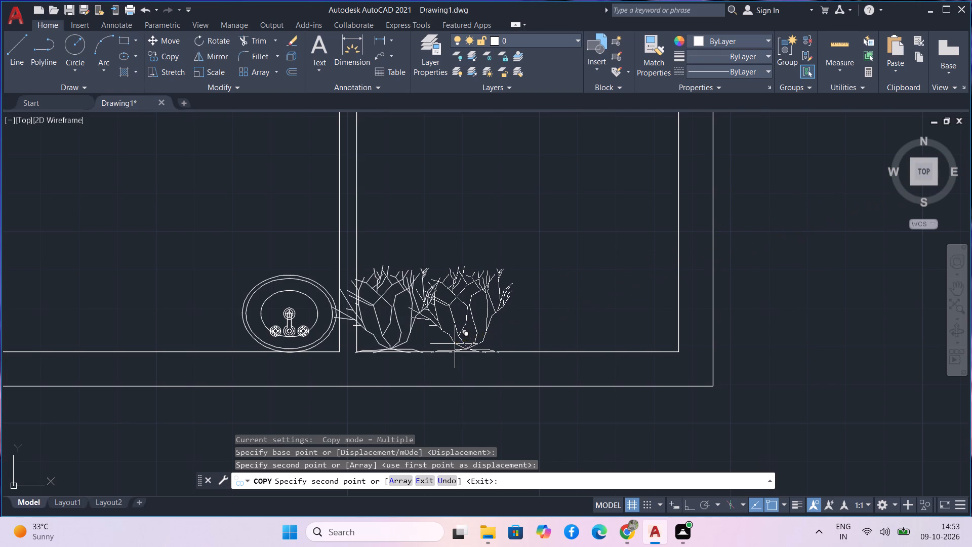
left_click(455, 344)
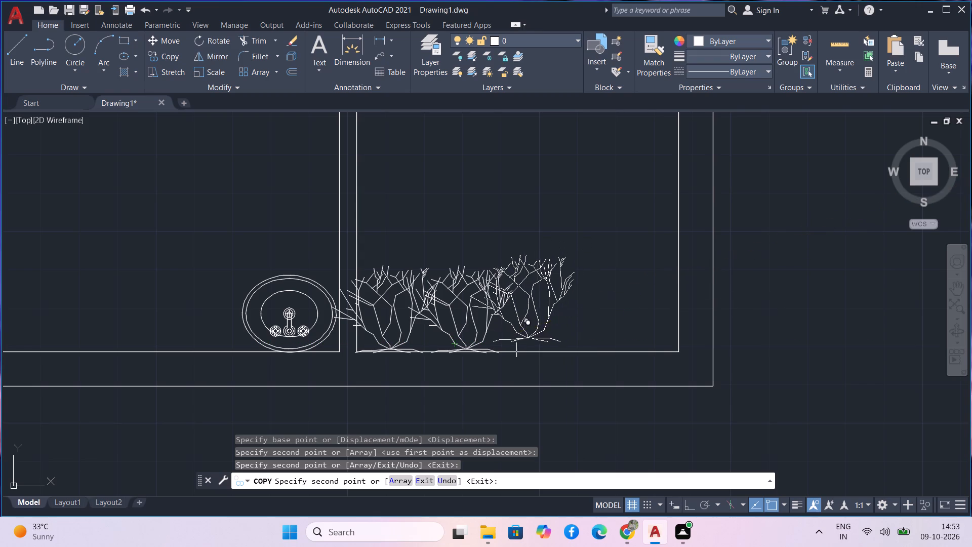
left_click(516, 339)
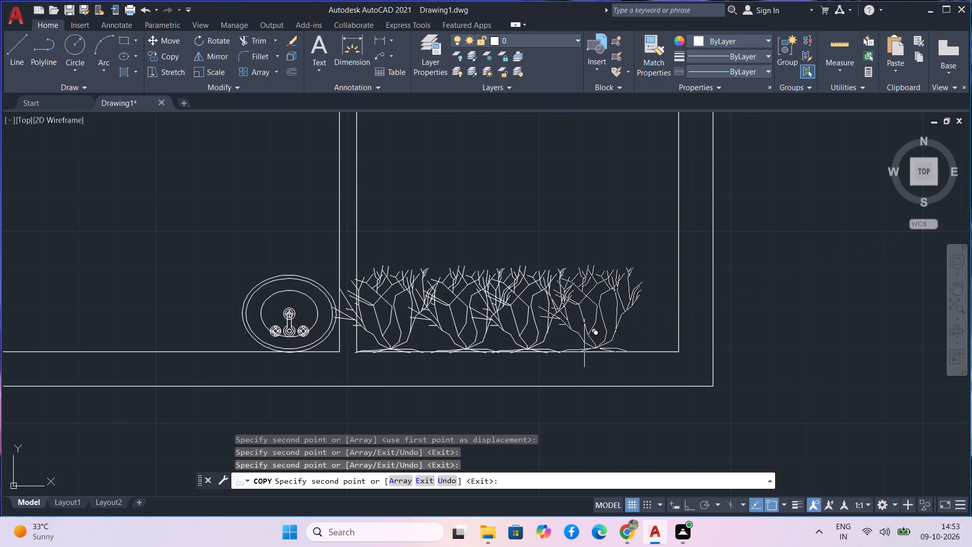
left_click(582, 344)
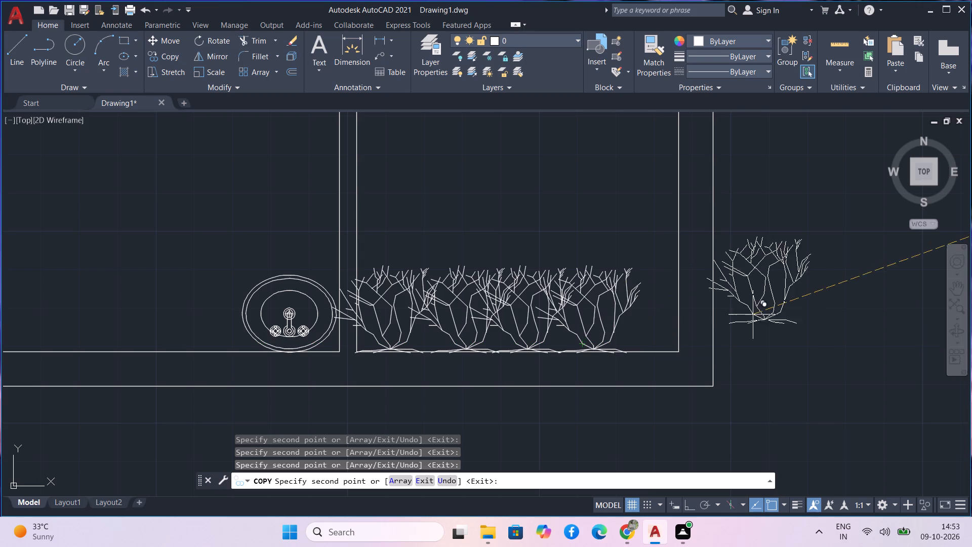
Place one more shrub copy outside the house, just east of the southeast room's outer wall.
left_click(761, 334)
key("Escape")
key("Tab")
Scale the shrub outside the east wall down freehand, using the west end of its ground line as base point.
left_click(806, 370)
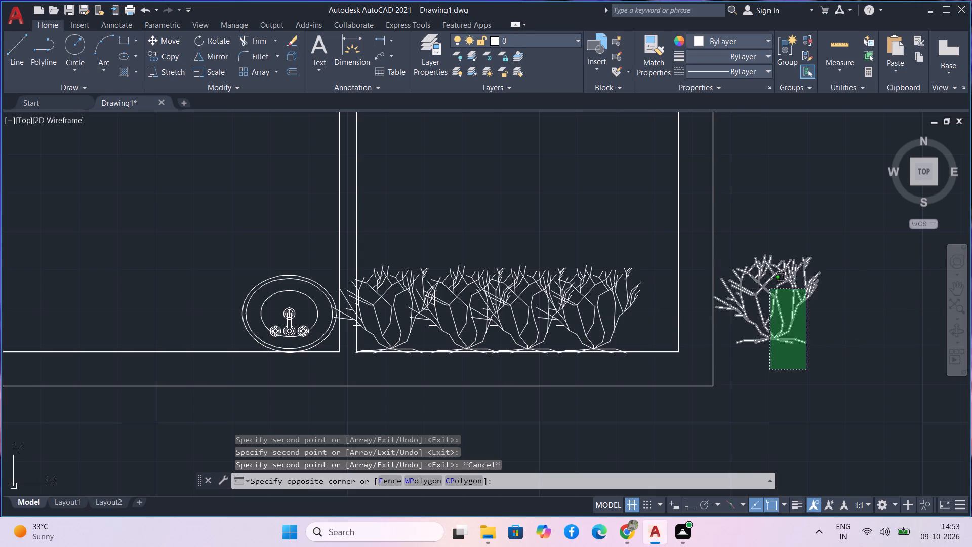
left_click(768, 288)
type("sc")
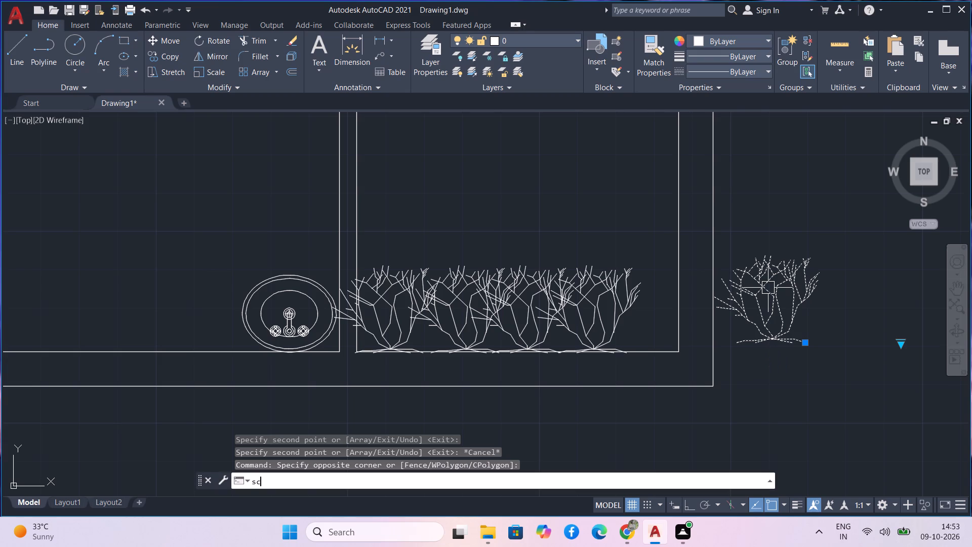
key("space")
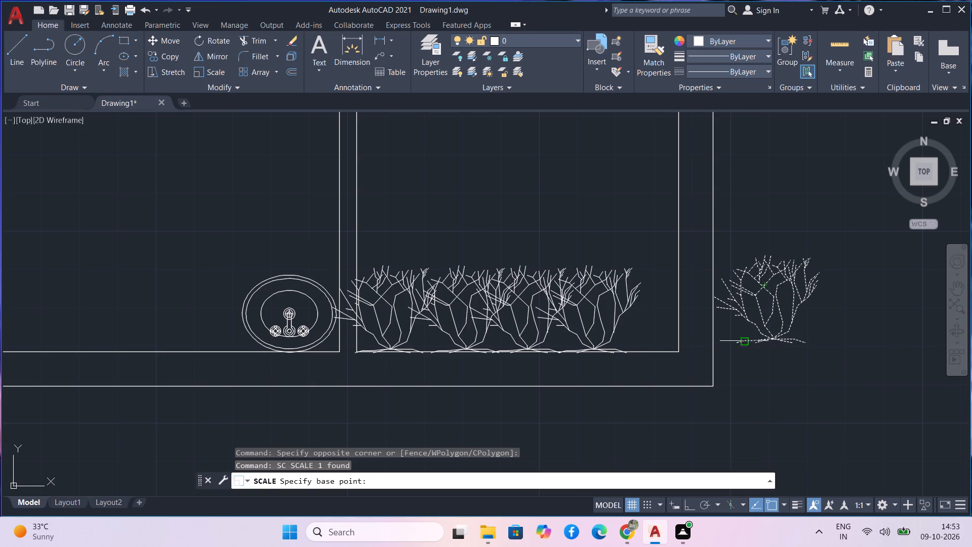
left_click(739, 346)
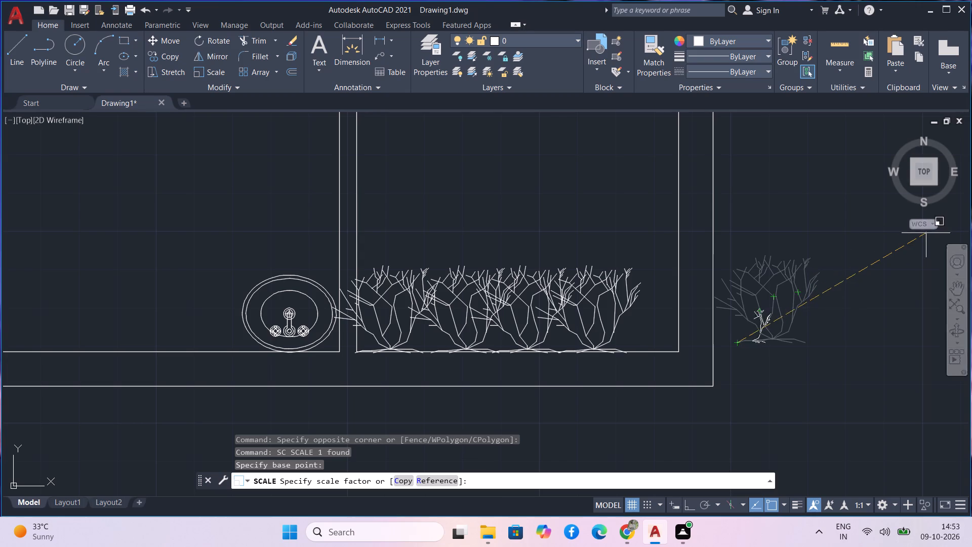
middle_click_drag(921, 238, 768, 267)
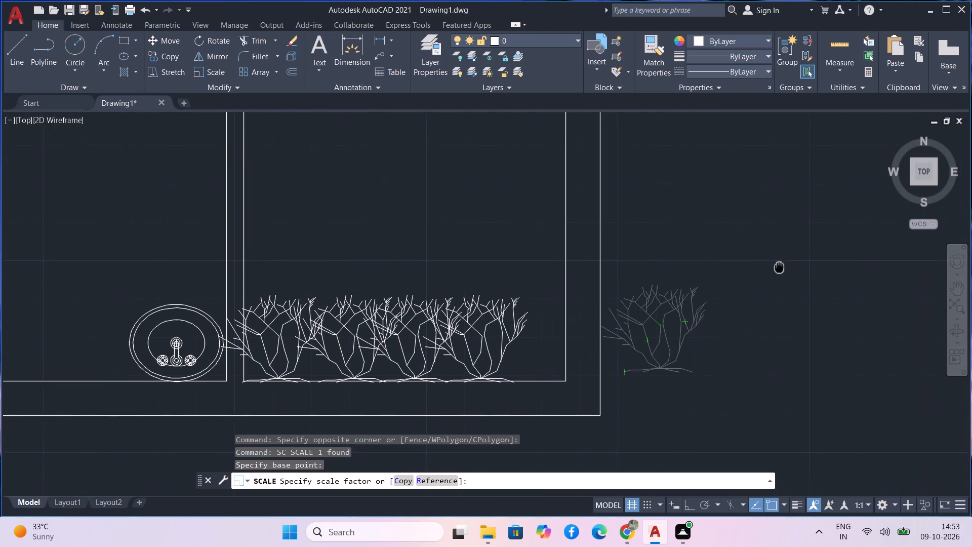
middle_click_drag(768, 267, 734, 265)
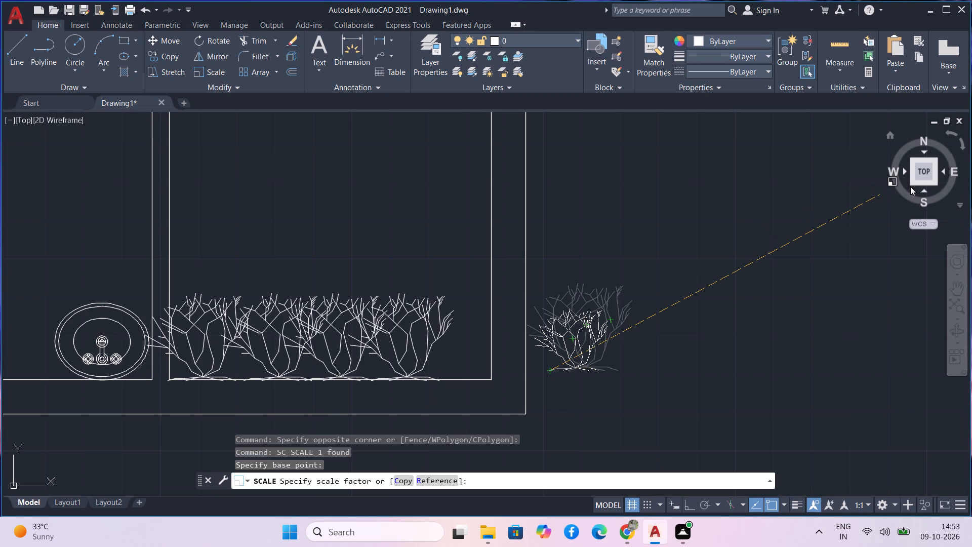
left_click(910, 186)
left_click(894, 240)
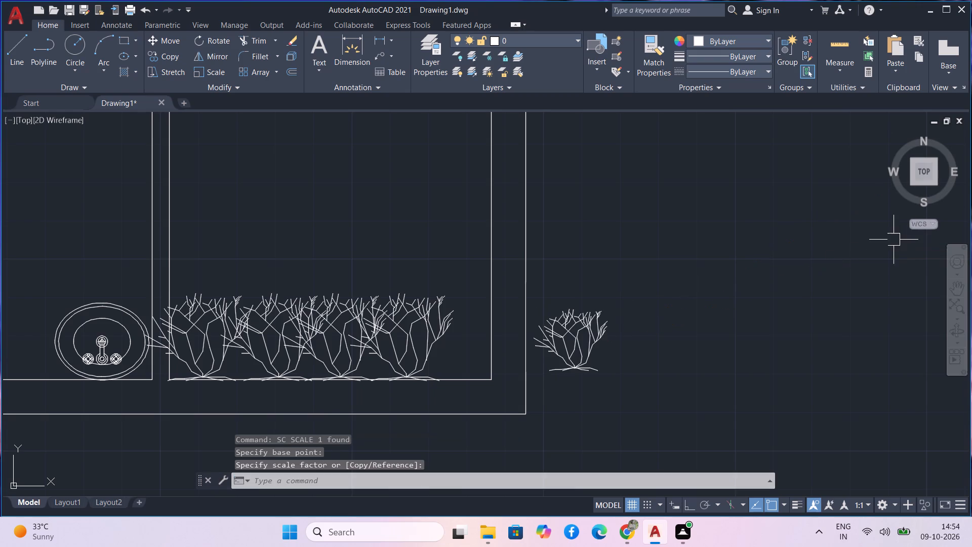
Move the reduced shrub by its trunk base to the east end of the shrub row on the southeast room's south wall.
left_click(587, 348)
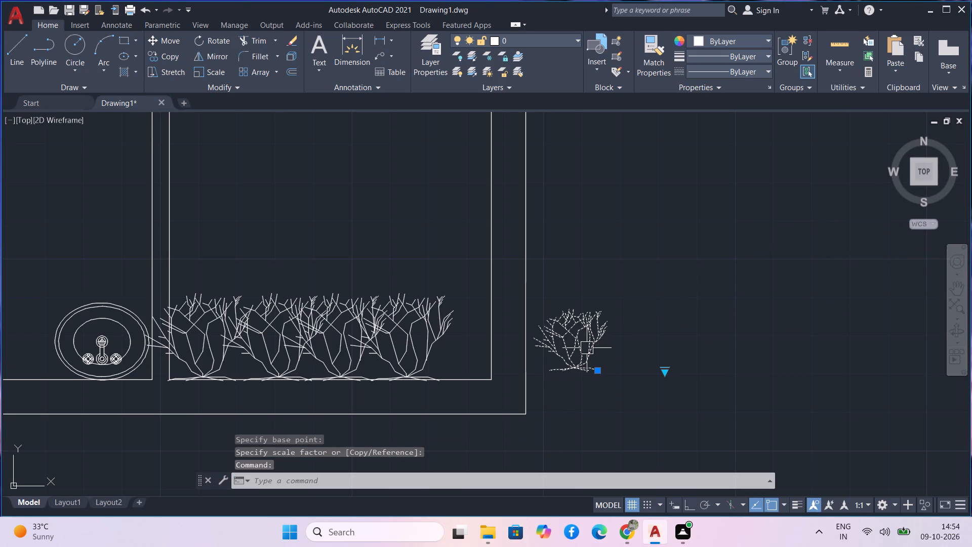
type("m")
key("space")
left_click(574, 370)
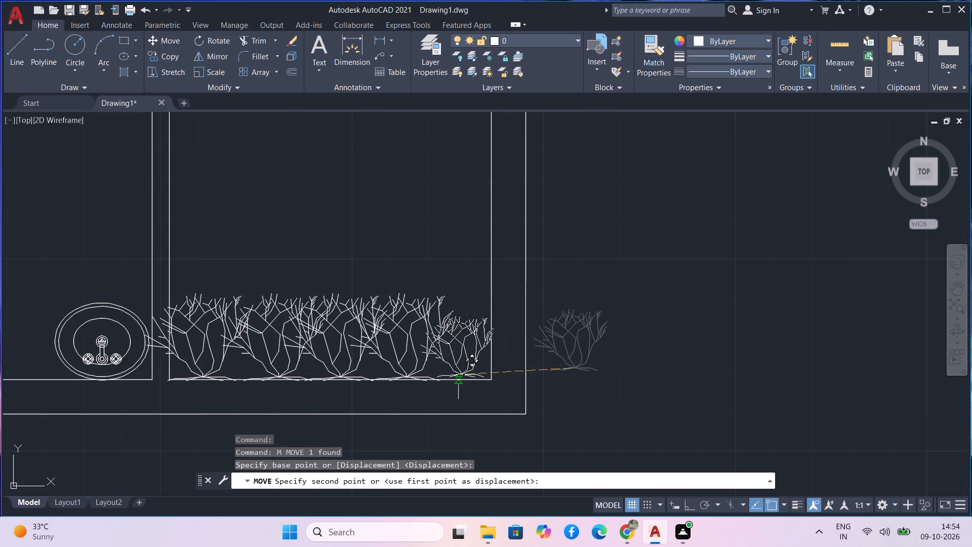
left_click(459, 377)
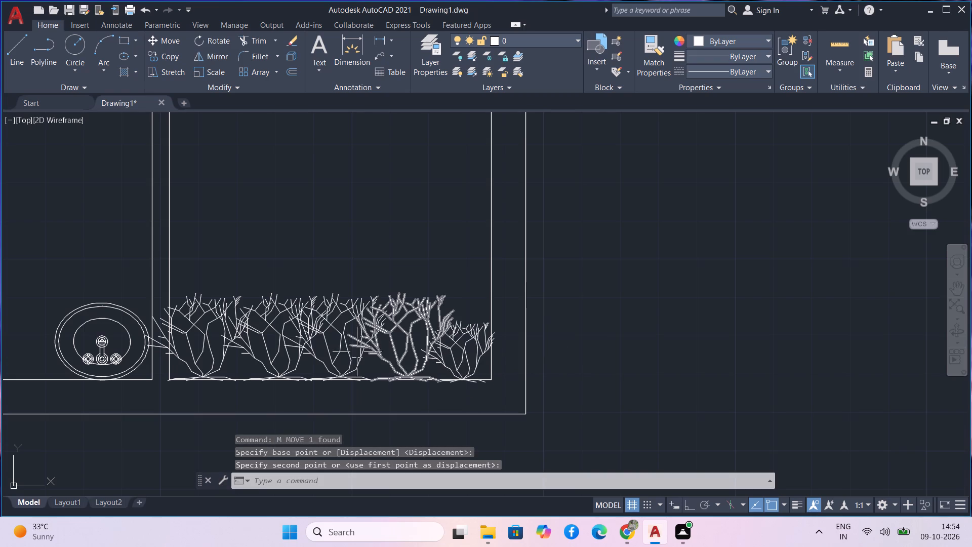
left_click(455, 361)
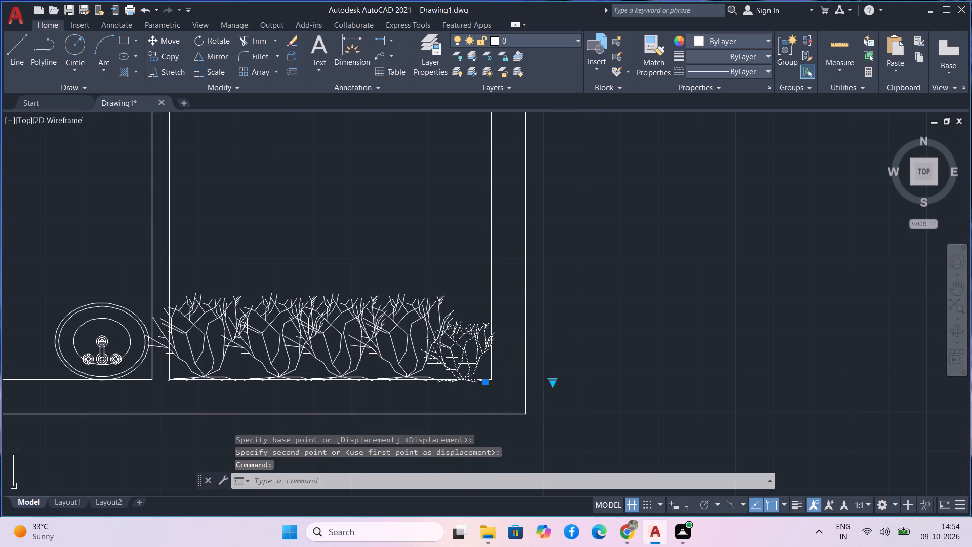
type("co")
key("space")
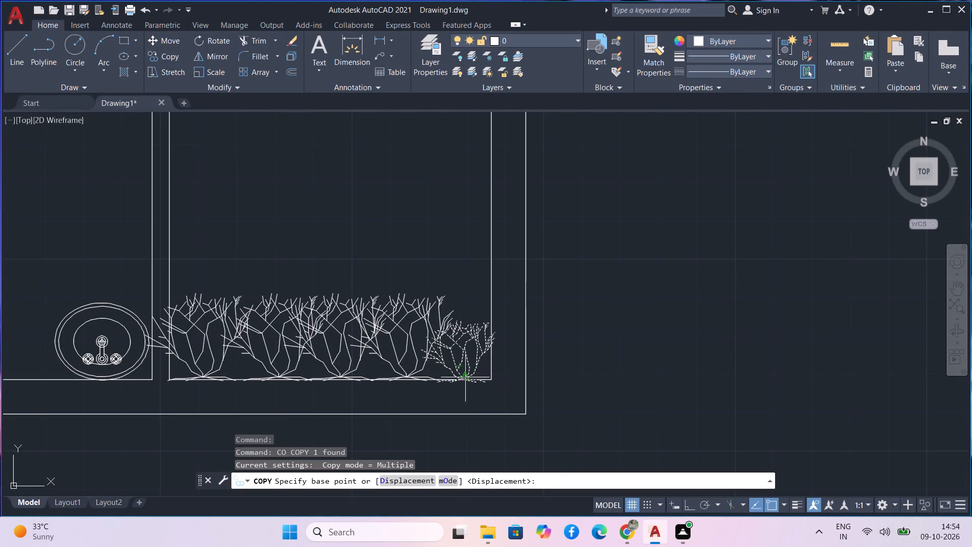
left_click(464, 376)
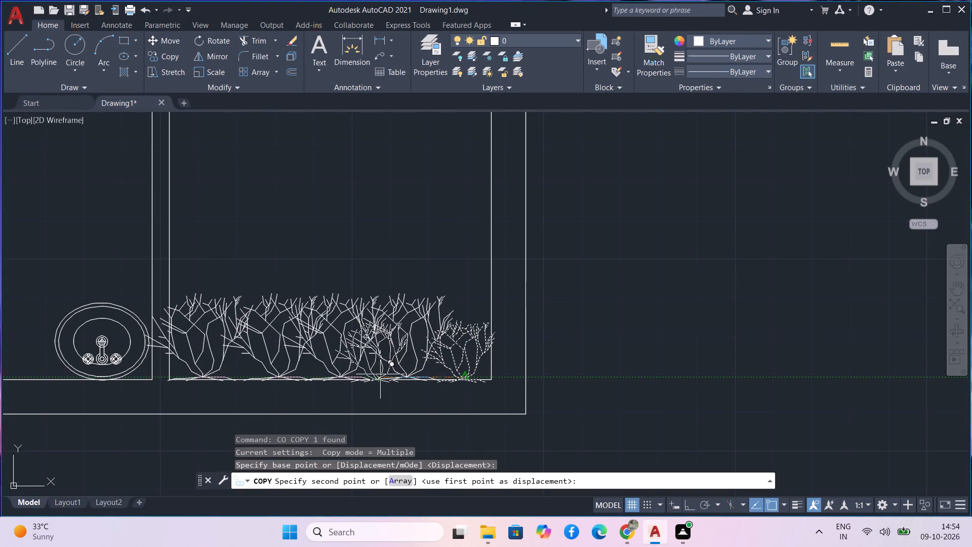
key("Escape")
Erase the leftover loose faucet block lying east of the house plan.
scroll(707, 333, "down", 5)
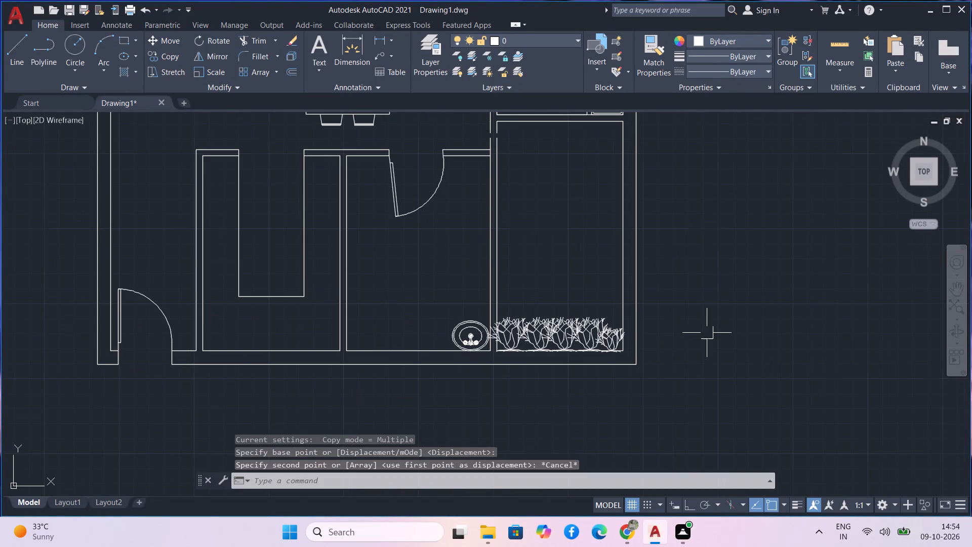
middle_click_drag(722, 263, 696, 353)
scroll(736, 227, "down", 3)
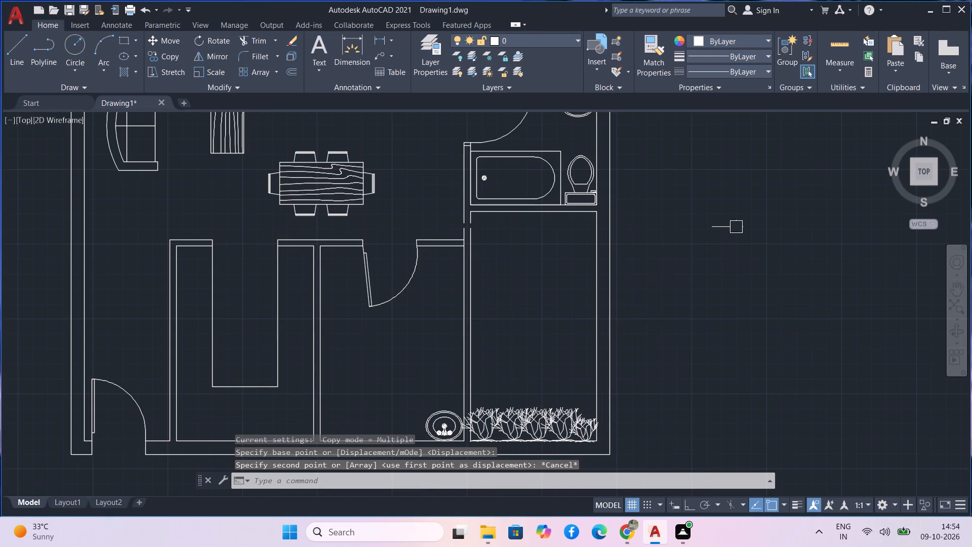
scroll(736, 227, "down", 3)
middle_click_drag(736, 227, 363, 254)
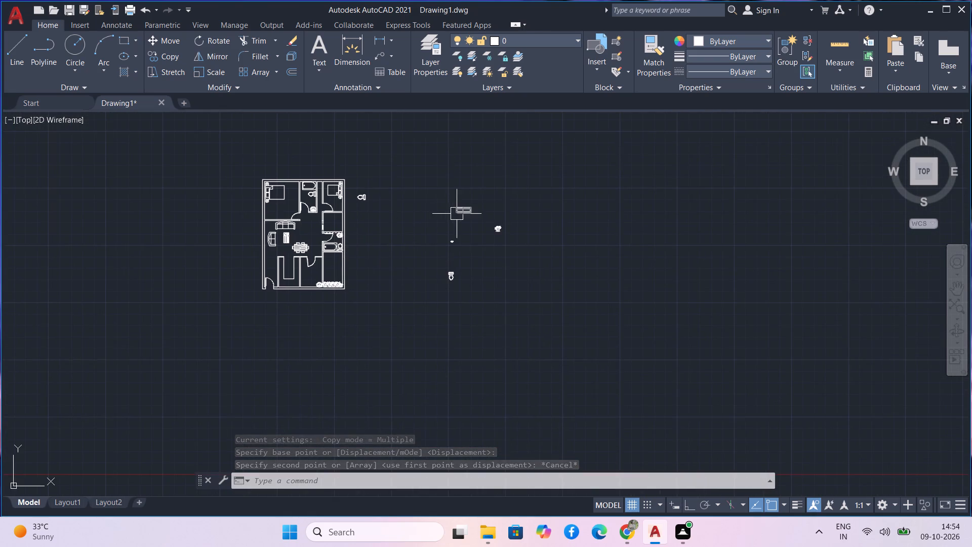
scroll(457, 215, "up", 4)
scroll(293, 217, "down", 1)
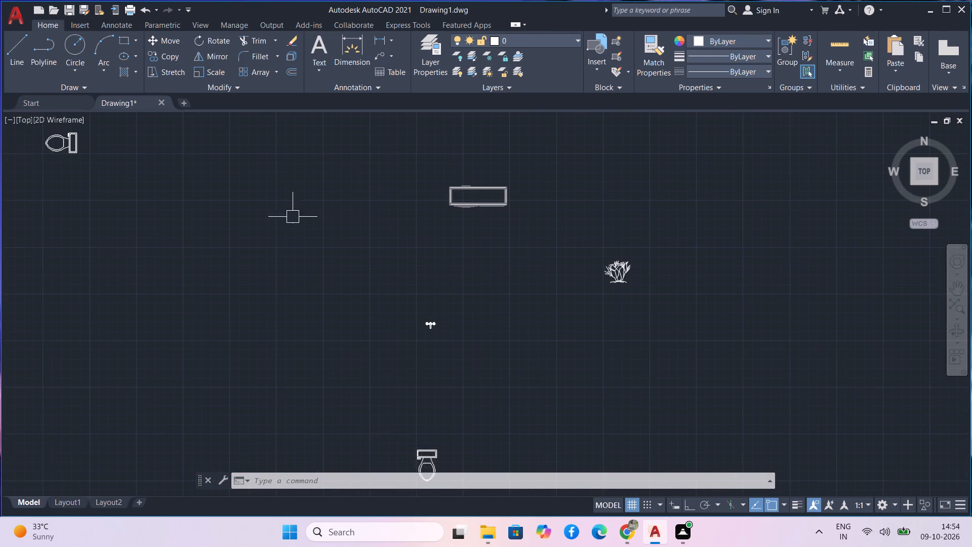
left_click(385, 285)
key("Insert")
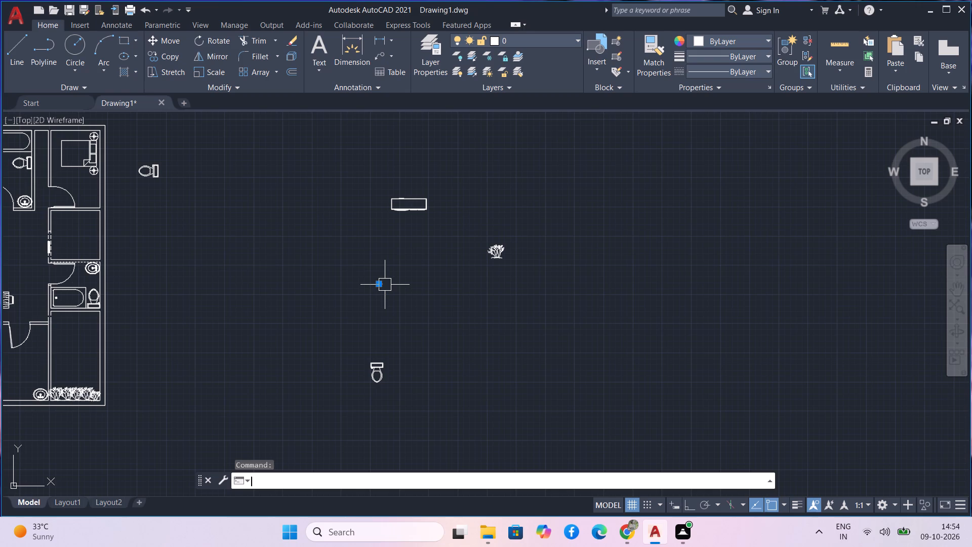
key("Delete")
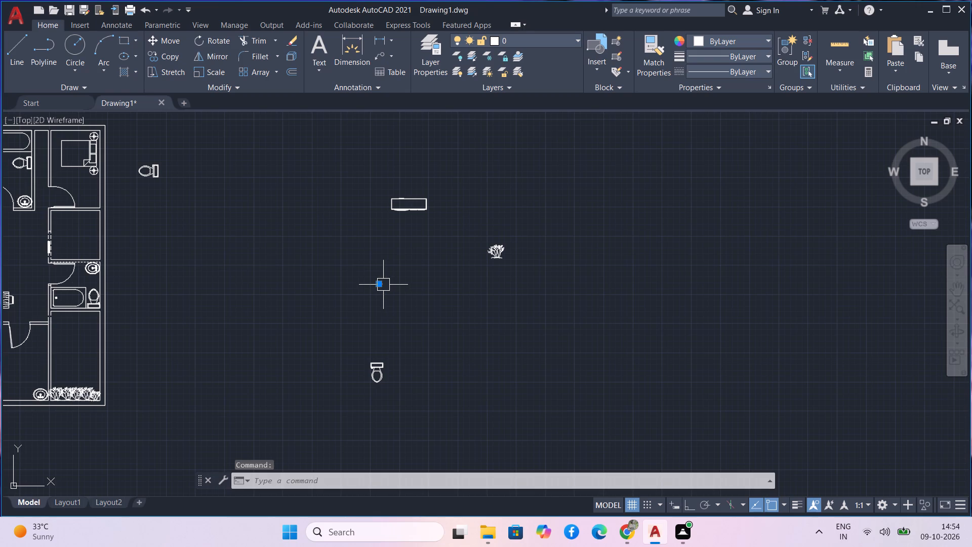
key("Escape")
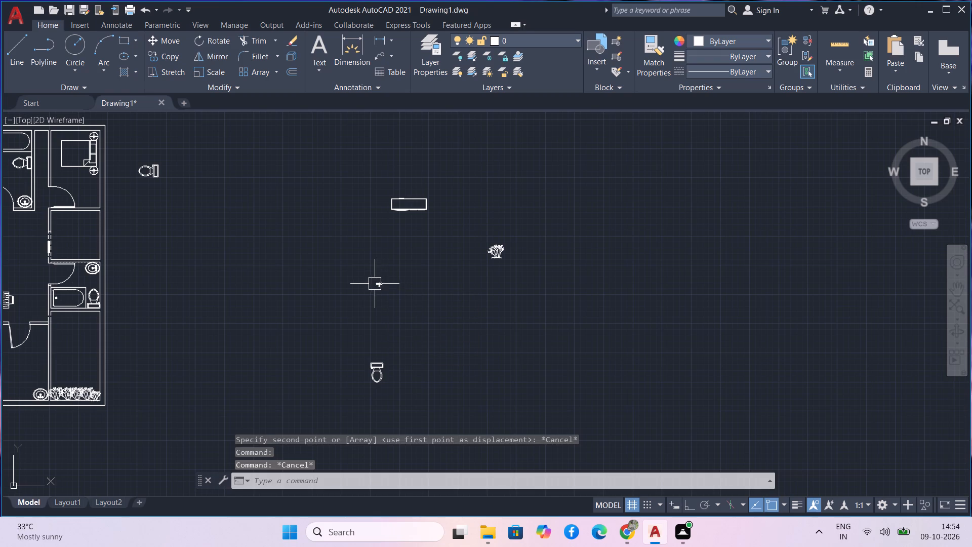
left_click(378, 284)
key("Delete")
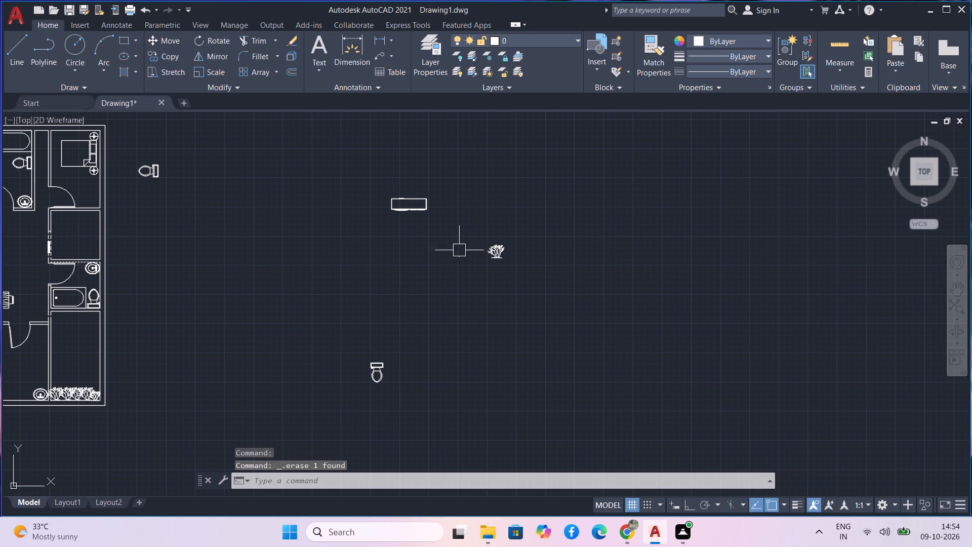
Erase the leftover loose shrub and the two loose toilet blocks east of the house plan.
left_click(498, 257)
key("Delete")
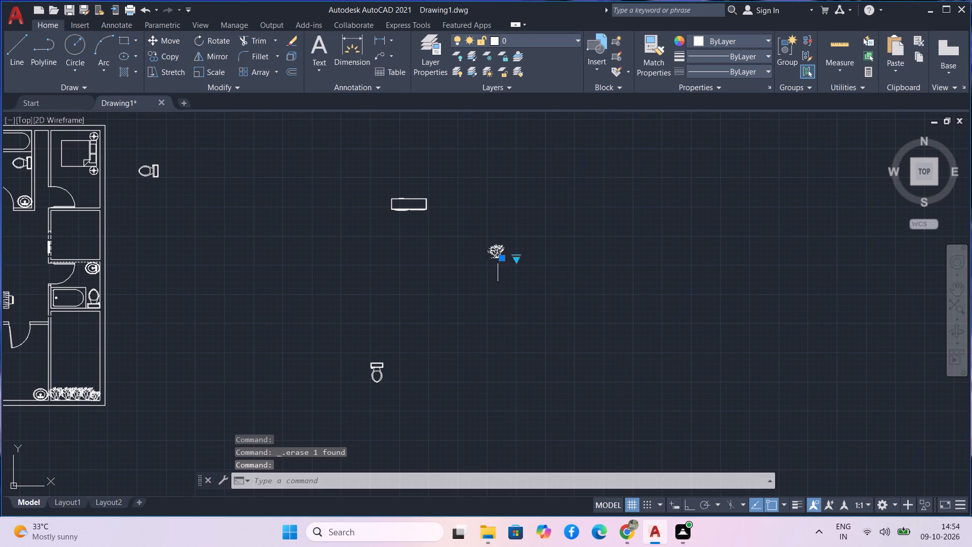
left_click(151, 177)
key("Delete")
left_click(378, 378)
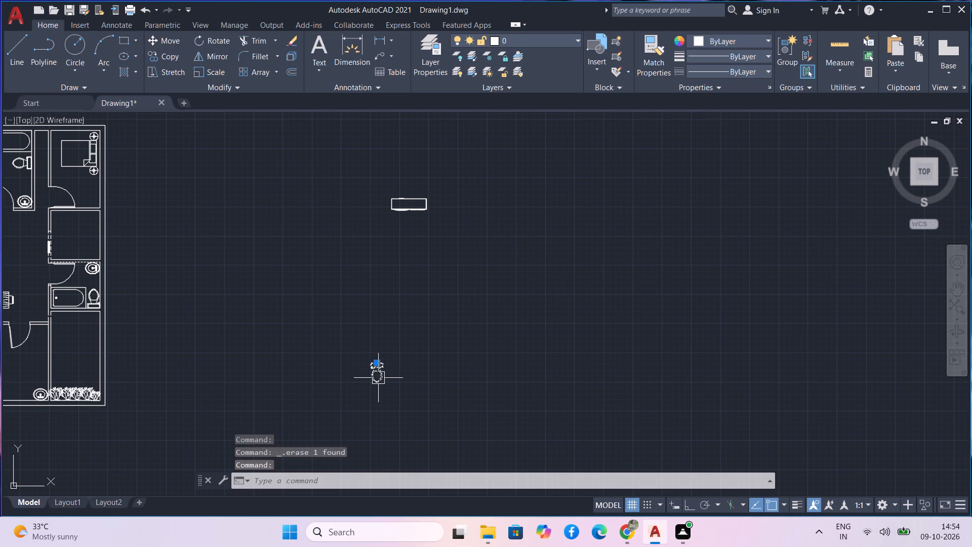
key("Delete")
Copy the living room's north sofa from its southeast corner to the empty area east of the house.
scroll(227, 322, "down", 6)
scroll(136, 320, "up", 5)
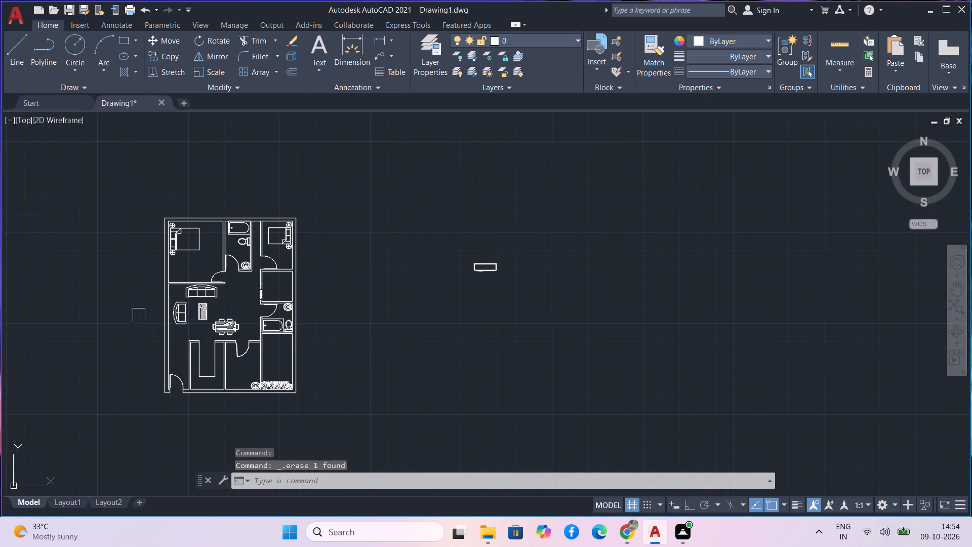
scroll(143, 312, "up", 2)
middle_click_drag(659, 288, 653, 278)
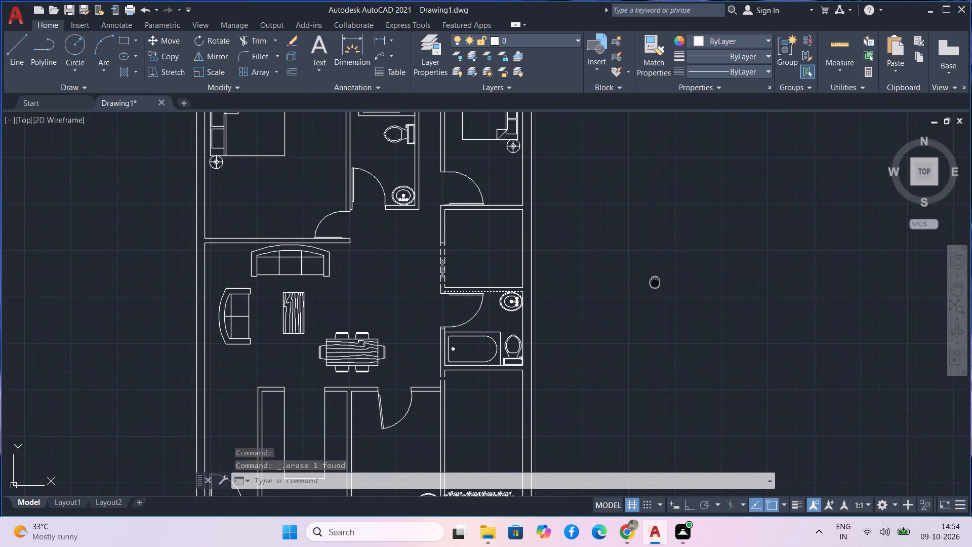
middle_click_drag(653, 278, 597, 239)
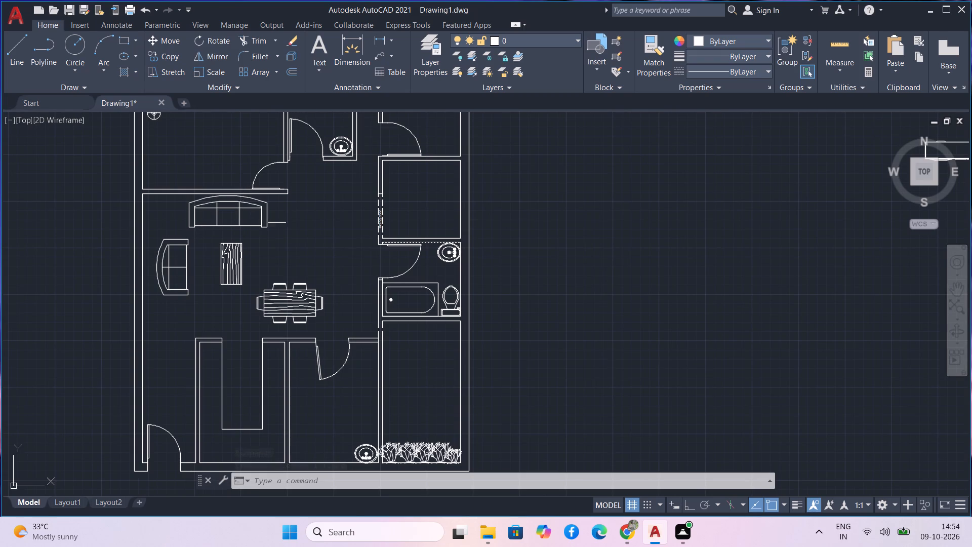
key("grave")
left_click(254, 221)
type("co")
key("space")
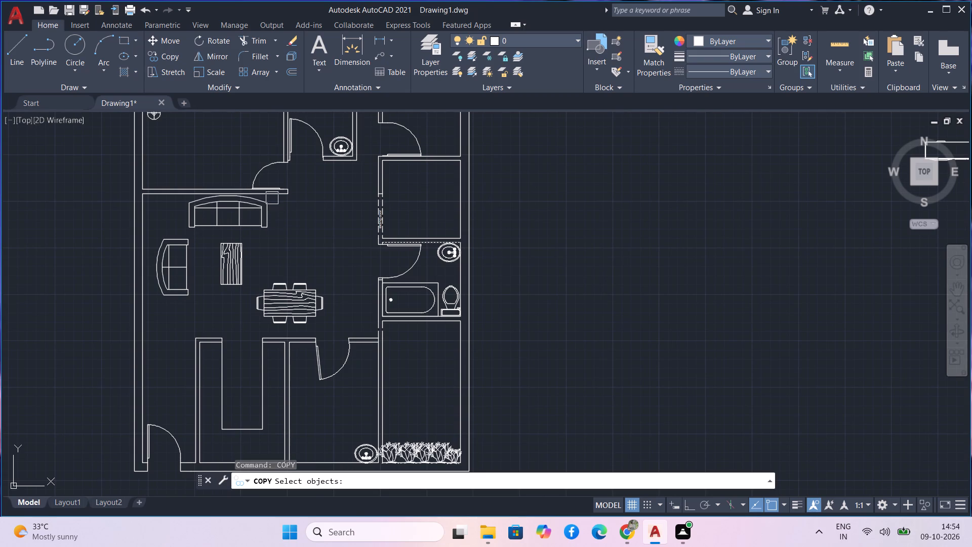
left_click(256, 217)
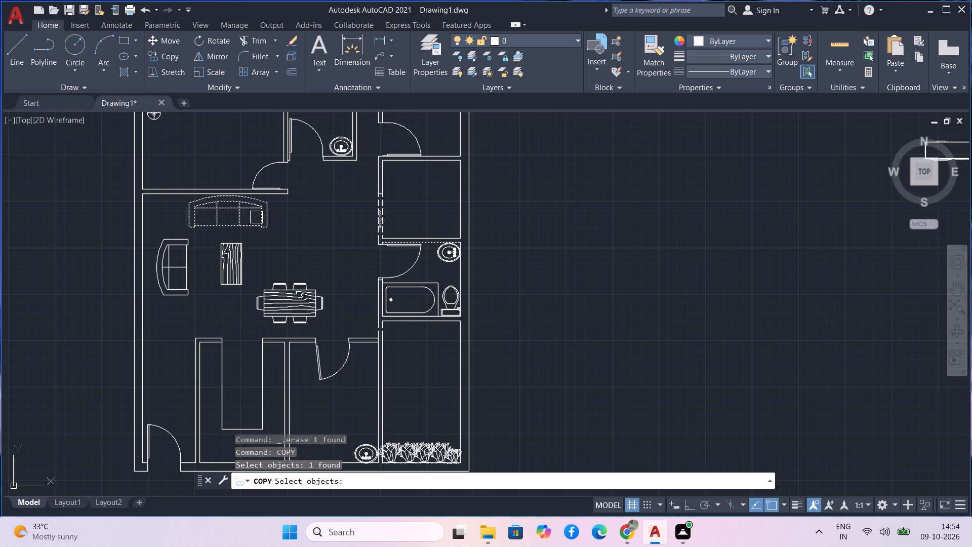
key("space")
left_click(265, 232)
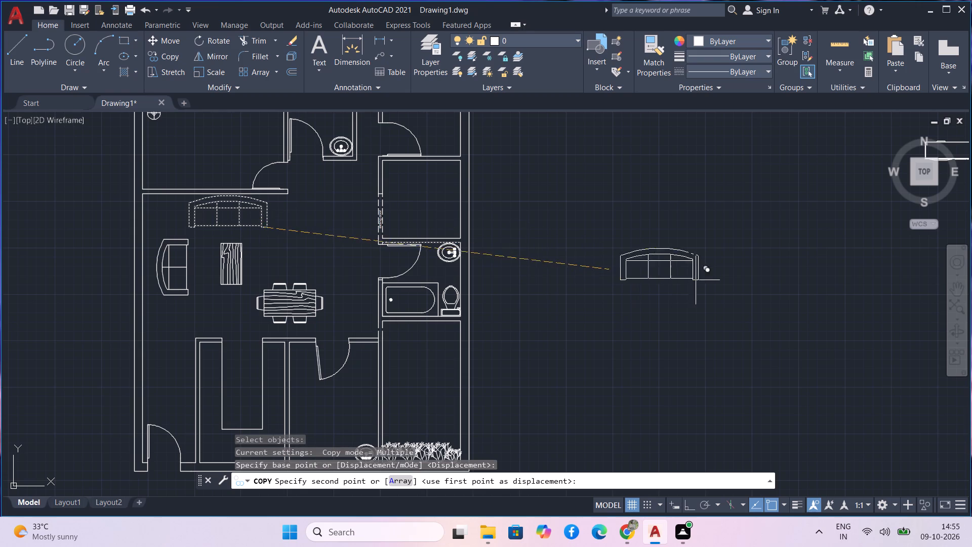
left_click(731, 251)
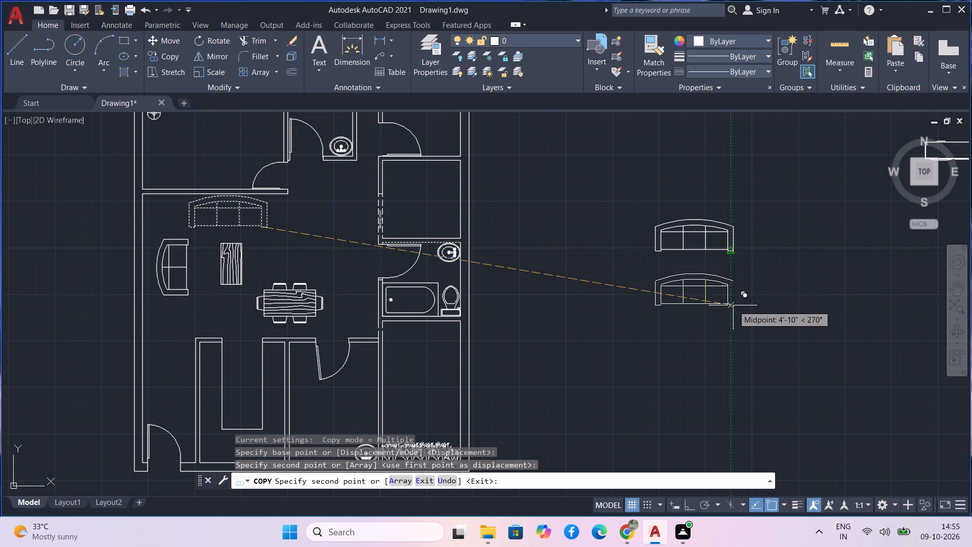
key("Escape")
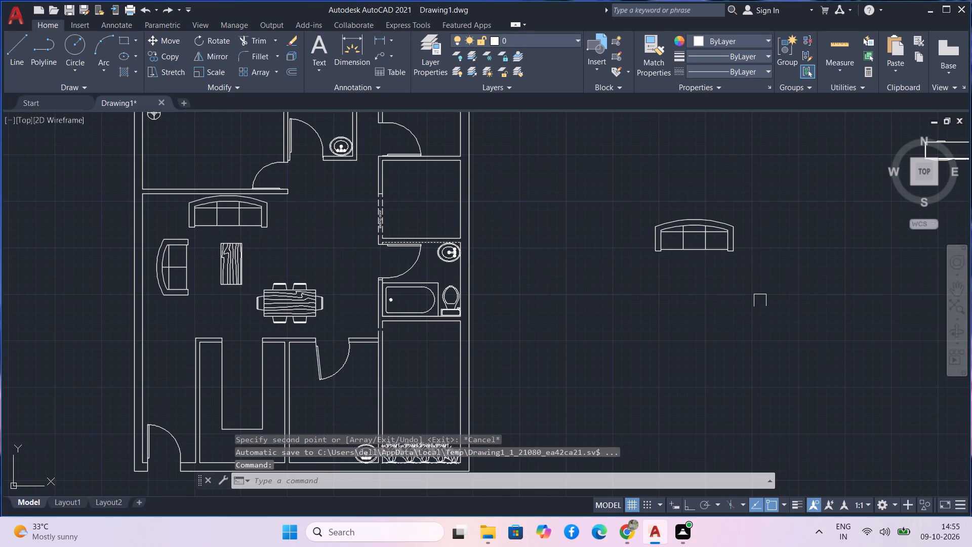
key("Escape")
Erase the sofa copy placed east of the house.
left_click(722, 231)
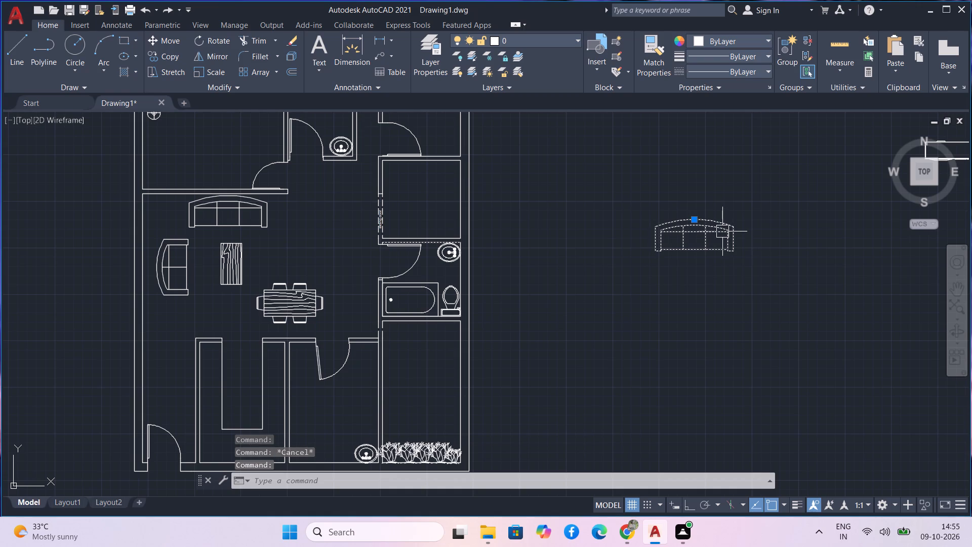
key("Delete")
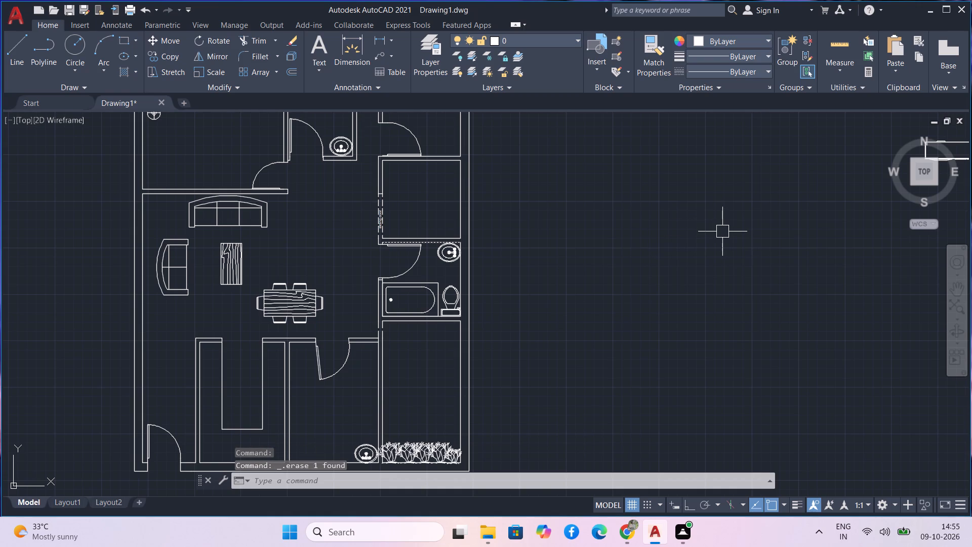
Insert the Chair - Rocking block from DesignCenter's Home - Space Planner.dwg into the empty area east of the house.
key("ctrl+2")
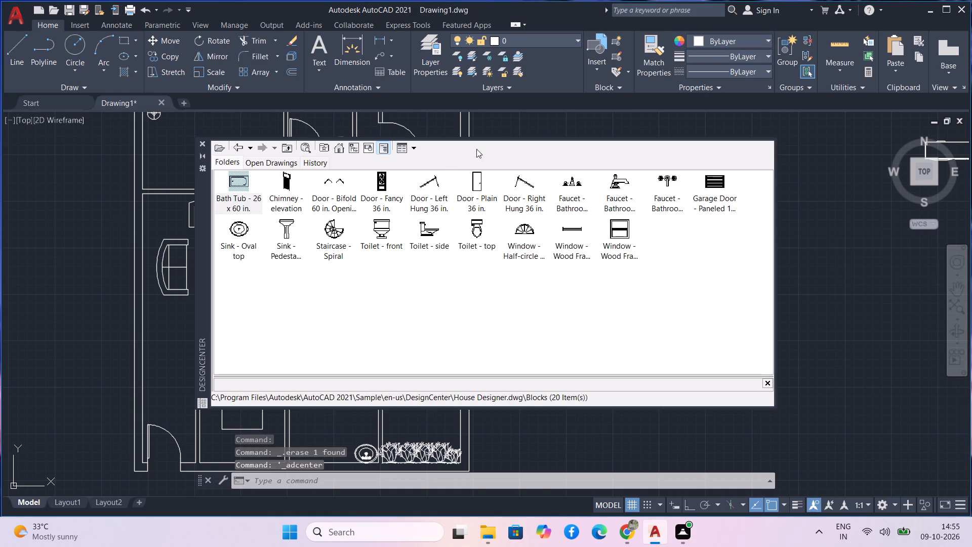
left_click(238, 149)
left_click(238, 149)
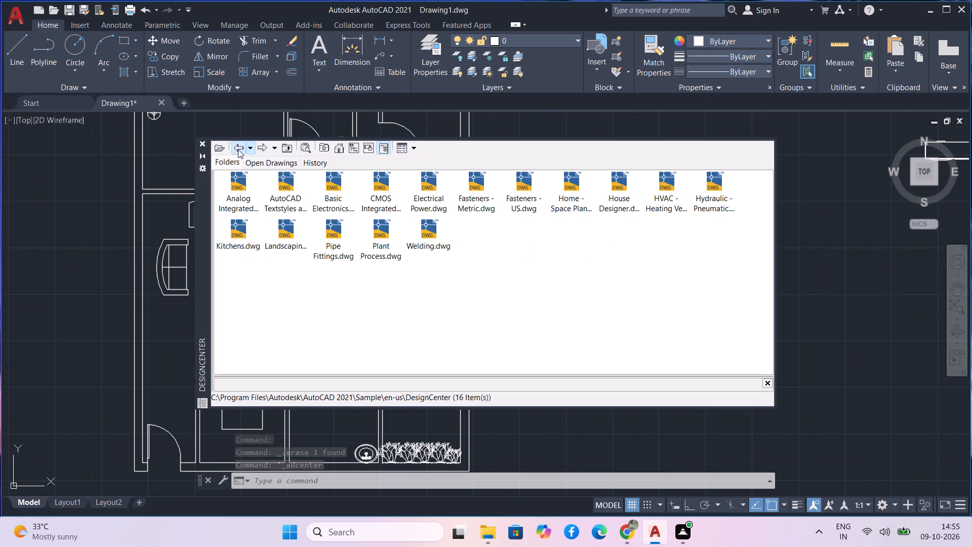
double_click(566, 187)
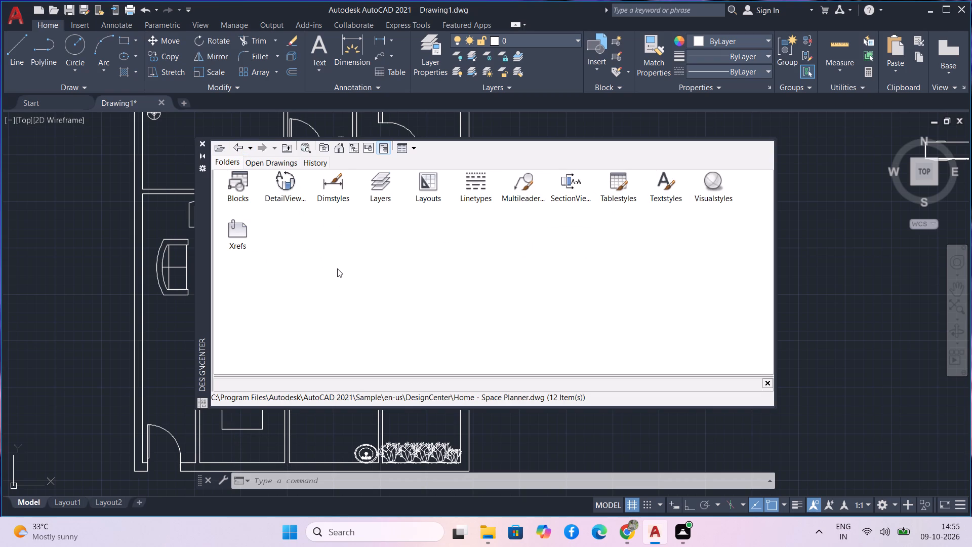
double_click(230, 183)
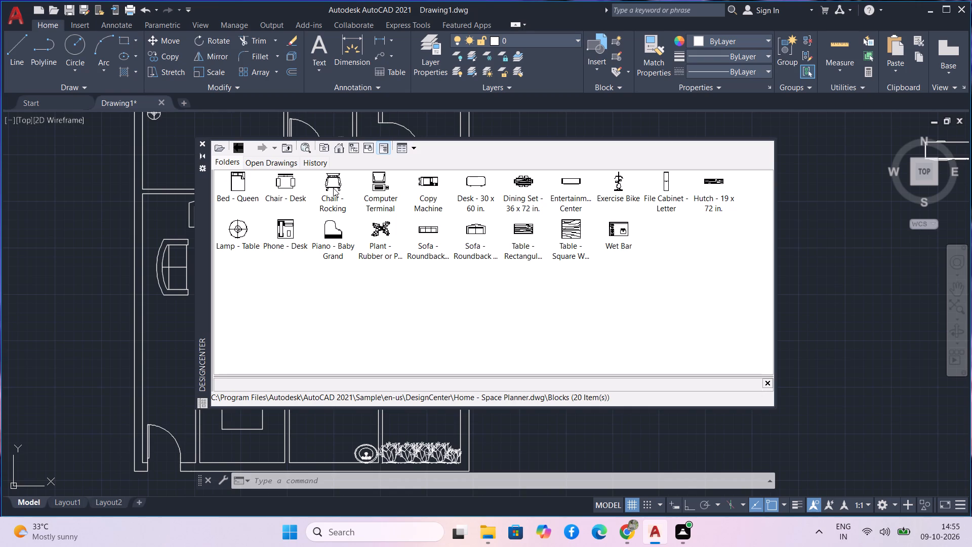
left_click_drag(333, 188, 811, 240)
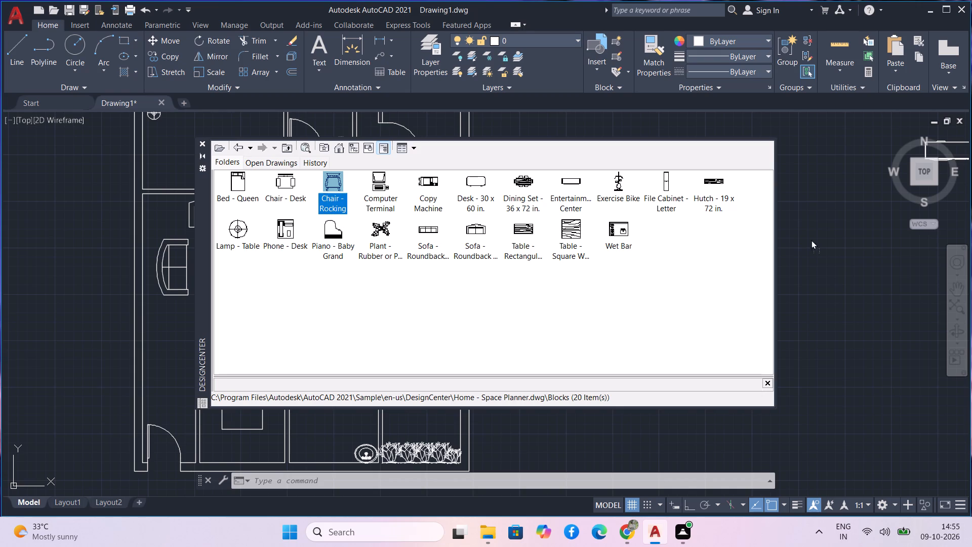
left_click_drag(811, 240, 816, 240)
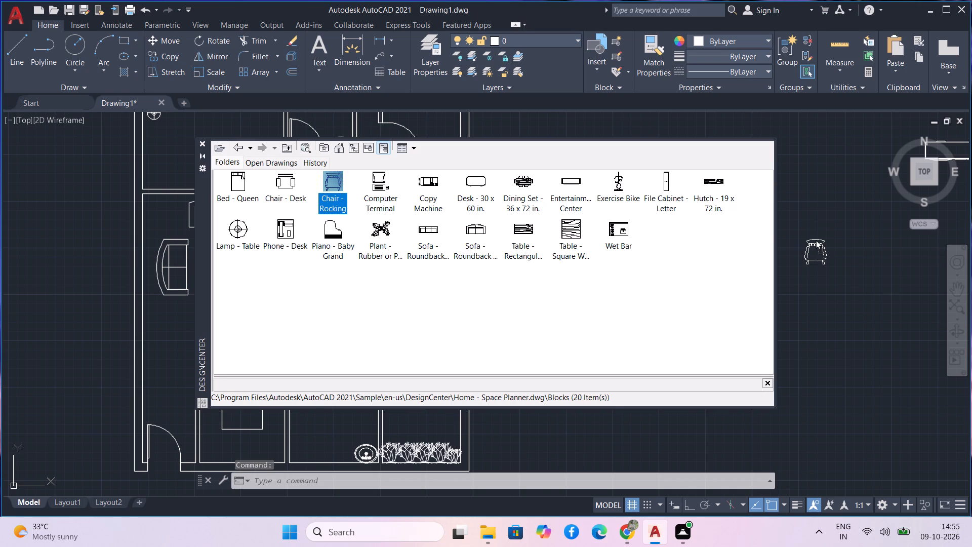
left_click_drag(816, 240, 837, 238)
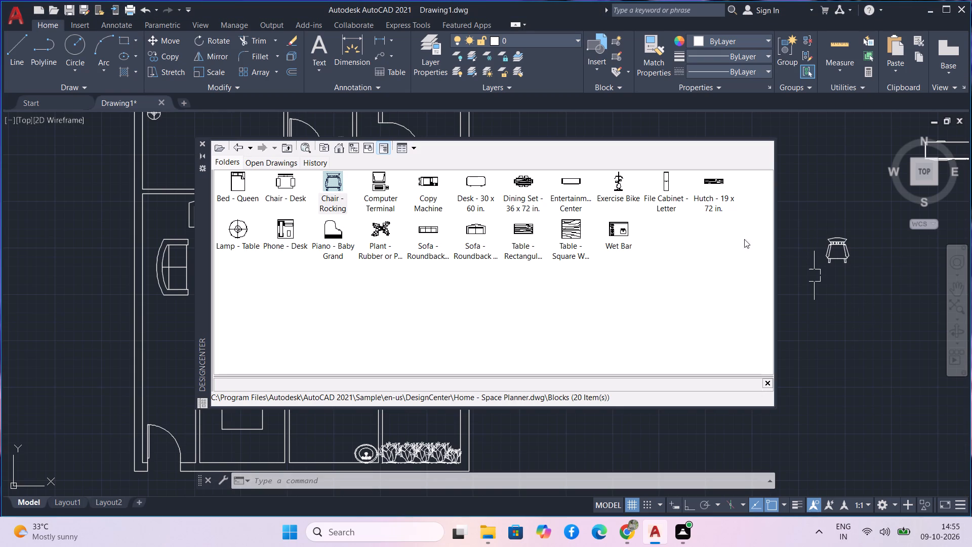
Insert the Desk - 30 x 60 in. and Exercise Bike blocks south of the loose rocking chair, and close DesignCenter.
left_click_drag(477, 186, 733, 277)
left_click_drag(733, 277, 846, 288)
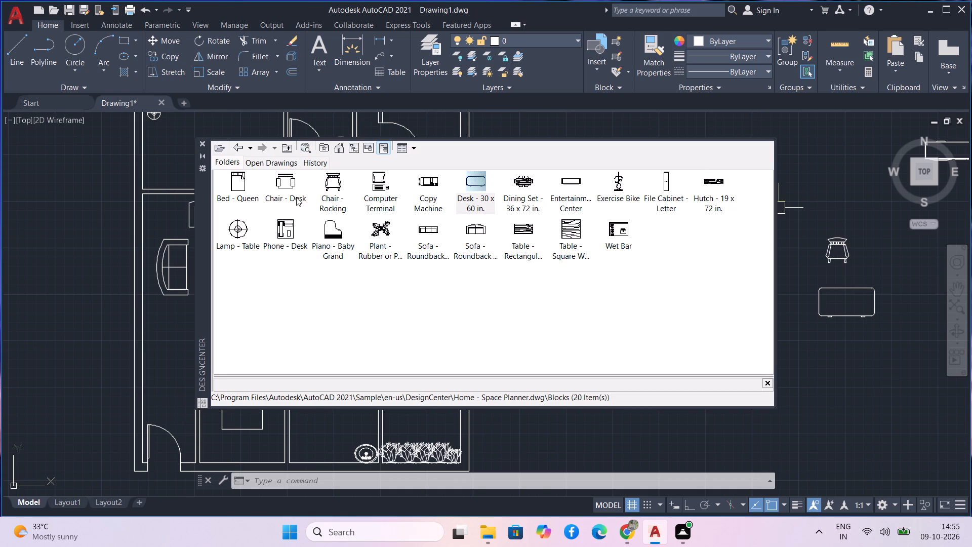
left_click_drag(617, 184, 706, 288)
left_click_drag(706, 288, 861, 360)
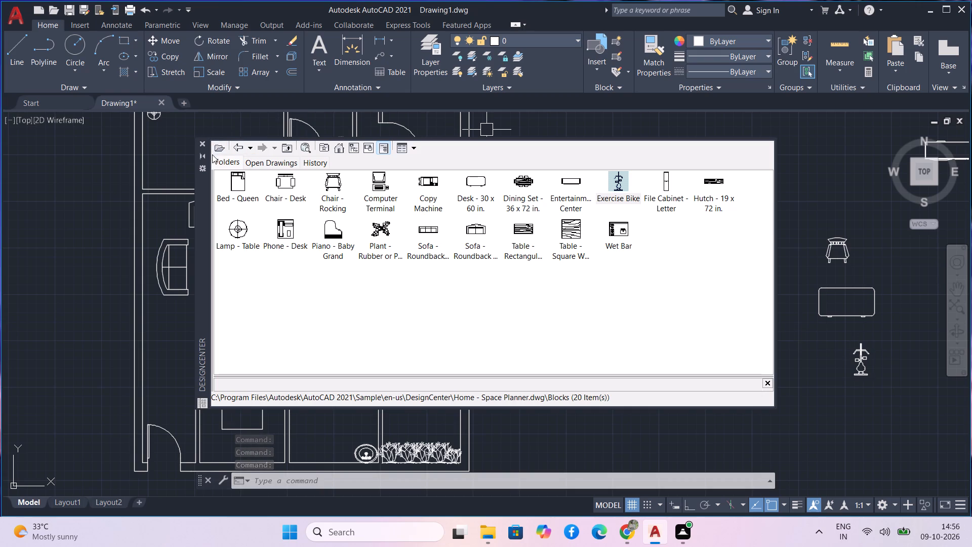
left_click(202, 144)
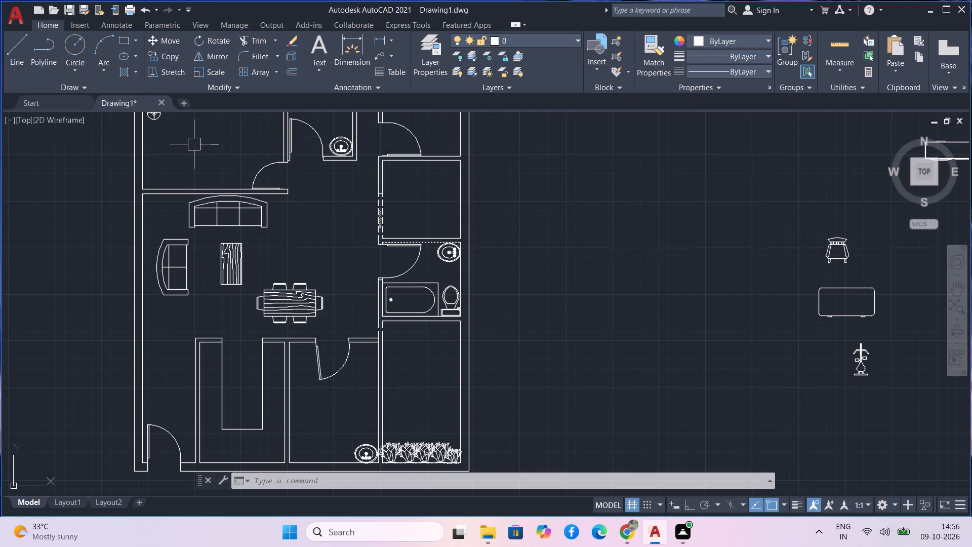
Rotate the exercise bike to 270° about its southeast base corner, using Ortho.
middle_click_drag(528, 322, 482, 229)
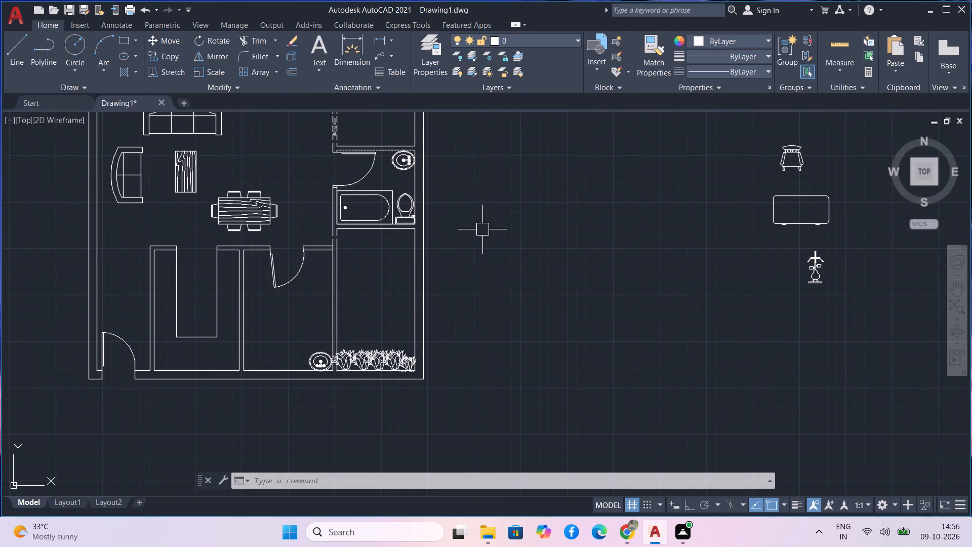
middle_click_drag(512, 253, 448, 311)
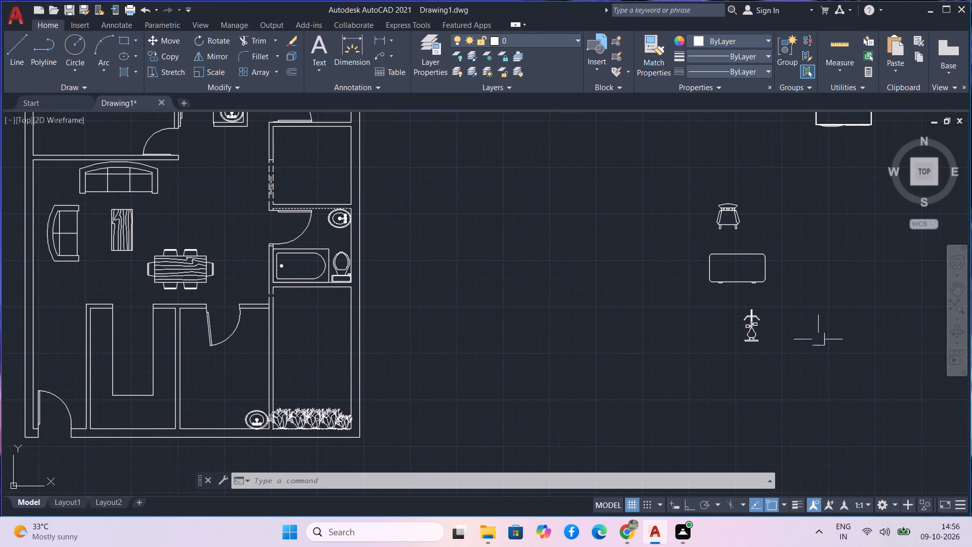
left_click(779, 353)
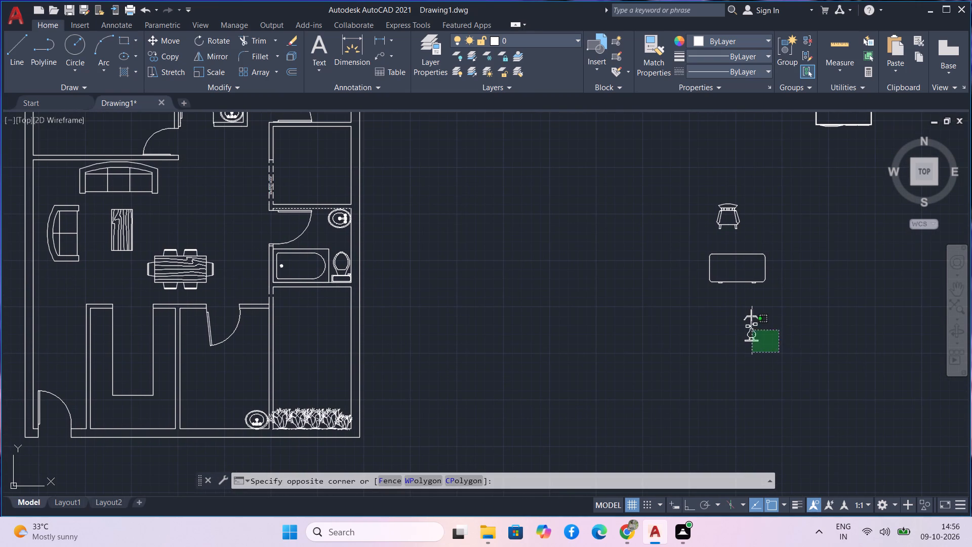
left_click(750, 329)
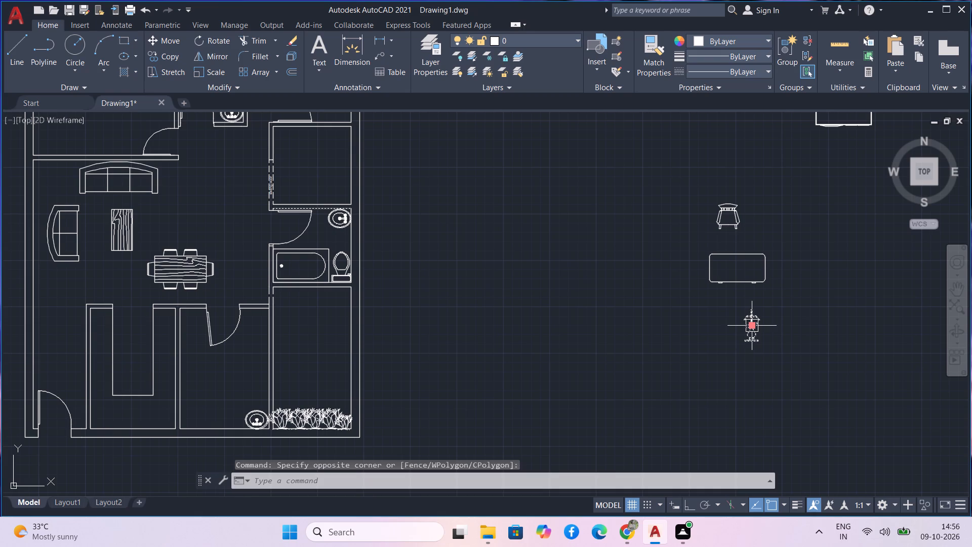
type("ro")
key("space")
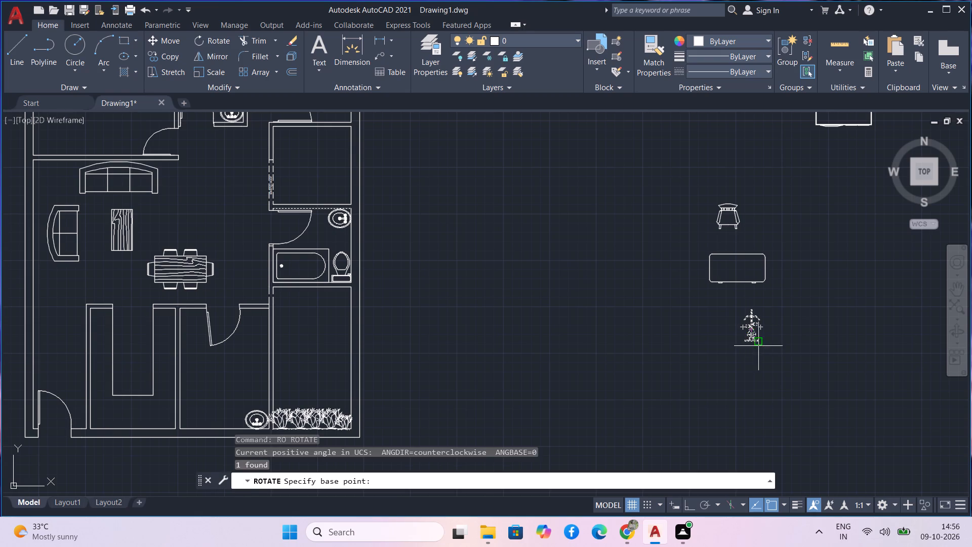
left_click(759, 339)
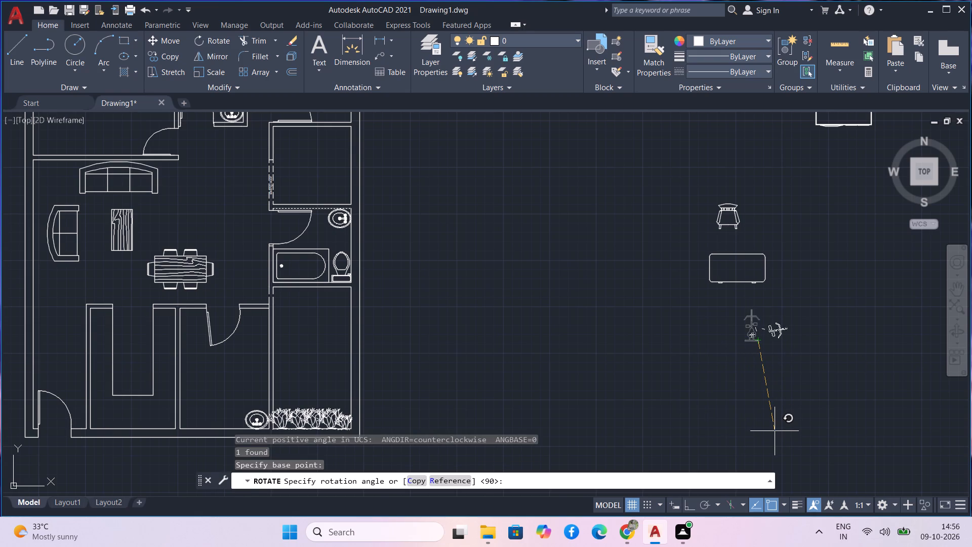
key("F8")
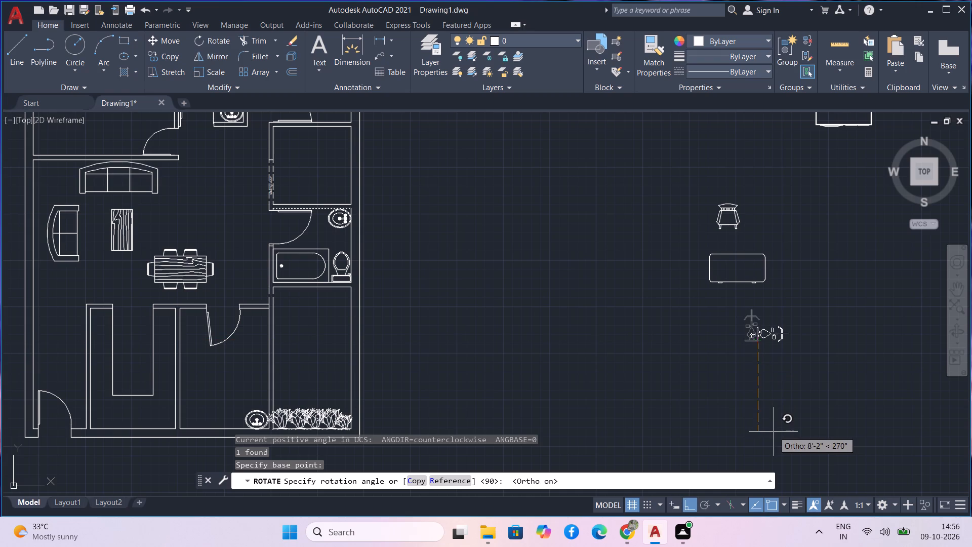
left_click(774, 432)
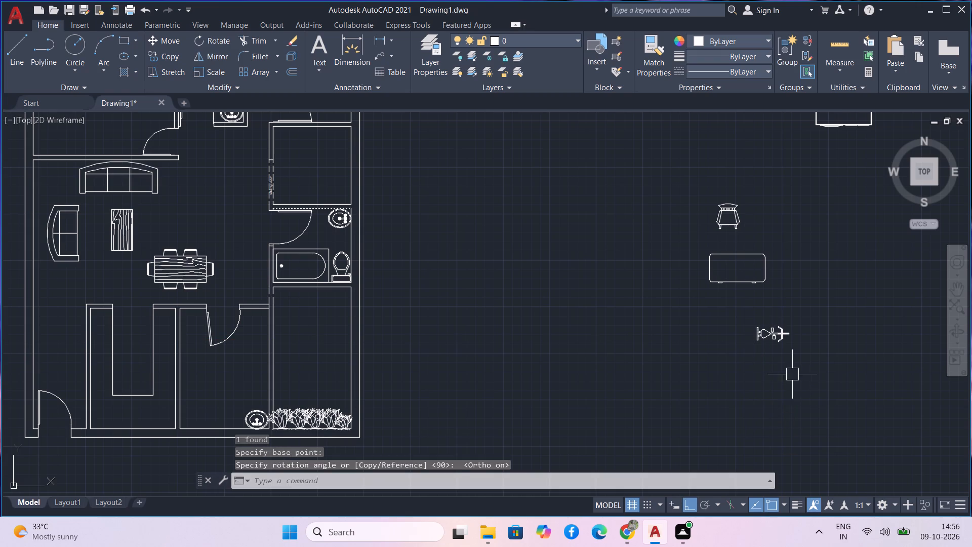
Move the exercise bike into the southeast room, just north of the shrub row and facing the east wall.
left_click_drag(791, 372, 785, 362)
left_click(760, 324)
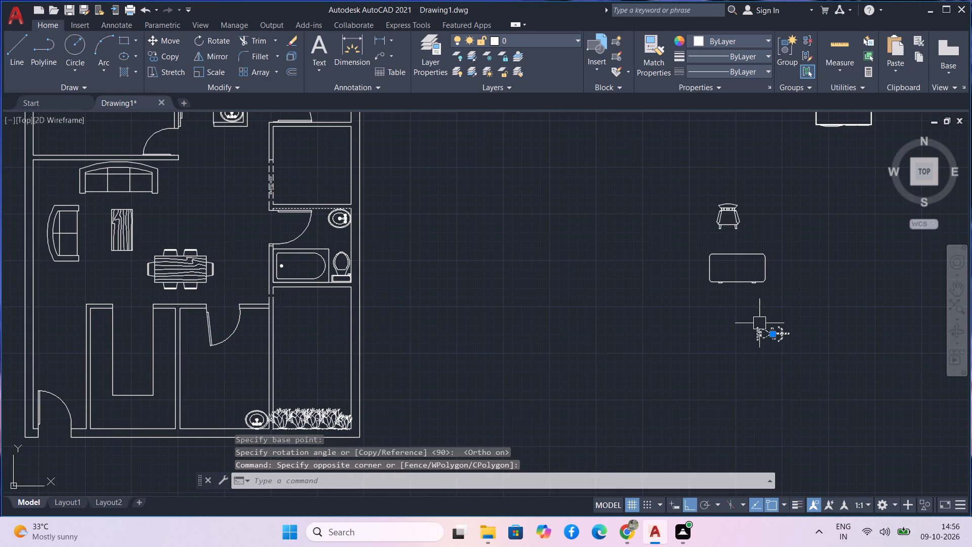
type("m")
key("space")
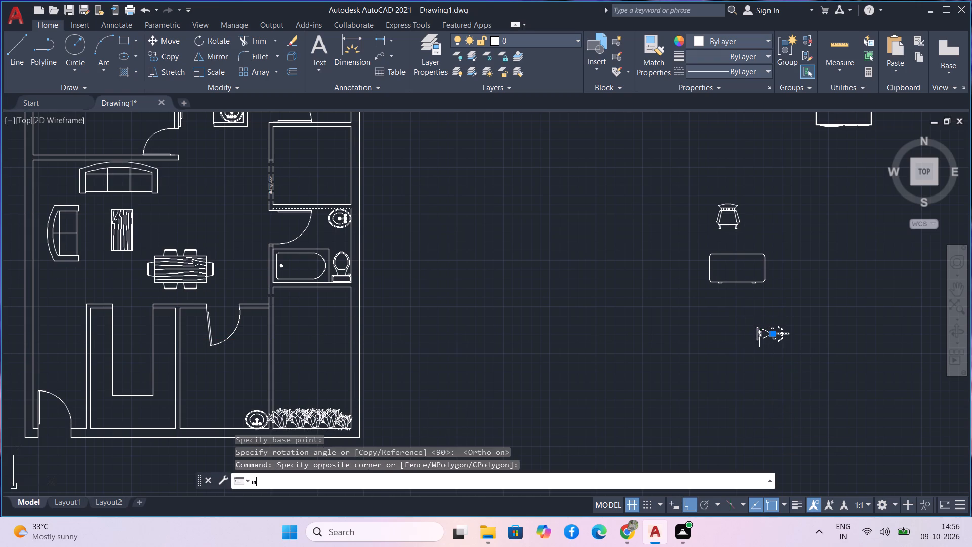
scroll(763, 345, "up", 4)
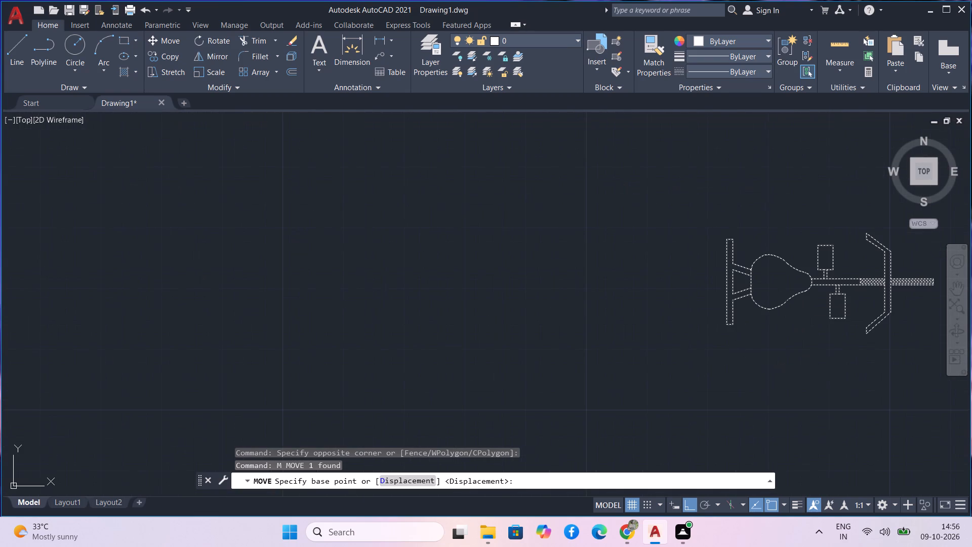
left_click(731, 323)
scroll(589, 409, "down", 2)
middle_click_drag(317, 357, 641, 327)
scroll(65, 317, "down", 1)
middle_click_drag(68, 319, 495, 368)
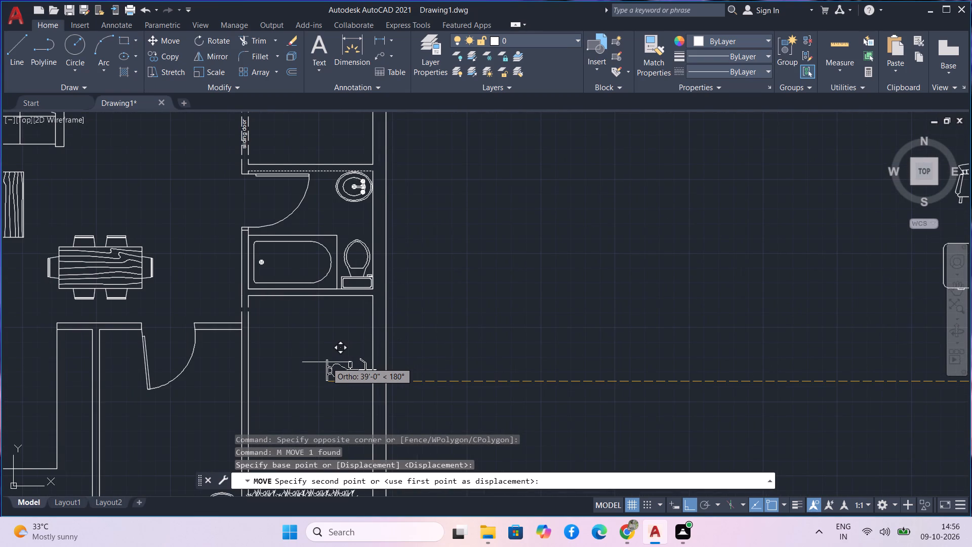
key("F8")
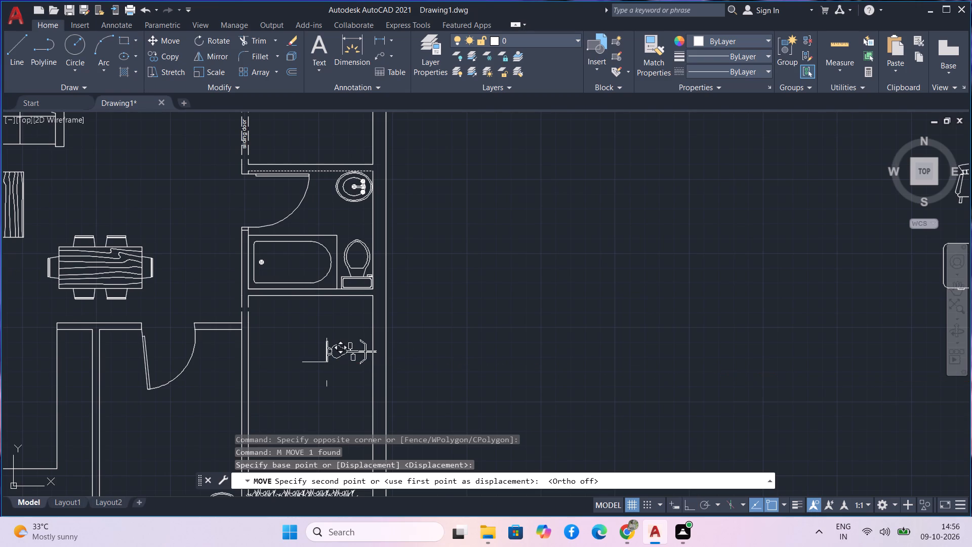
middle_click_drag(318, 389, 342, 245)
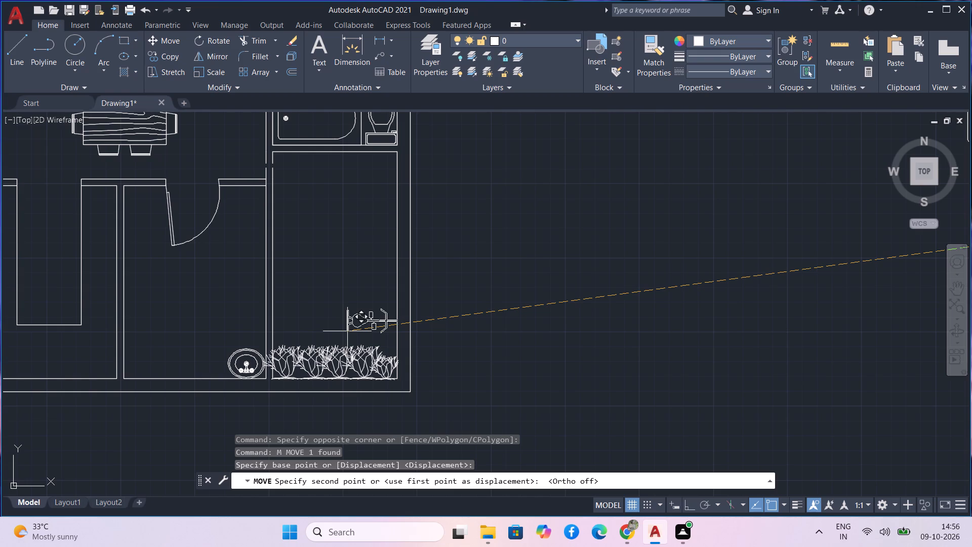
left_click(347, 331)
Copy the loose rocking chair twice into the southeast room: against the north wall near the northeast corner, and mid-room north of the exercise bike.
scroll(633, 193, "down", 2)
scroll(765, 240, "down", 1)
middle_click_drag(765, 240, 745, 258)
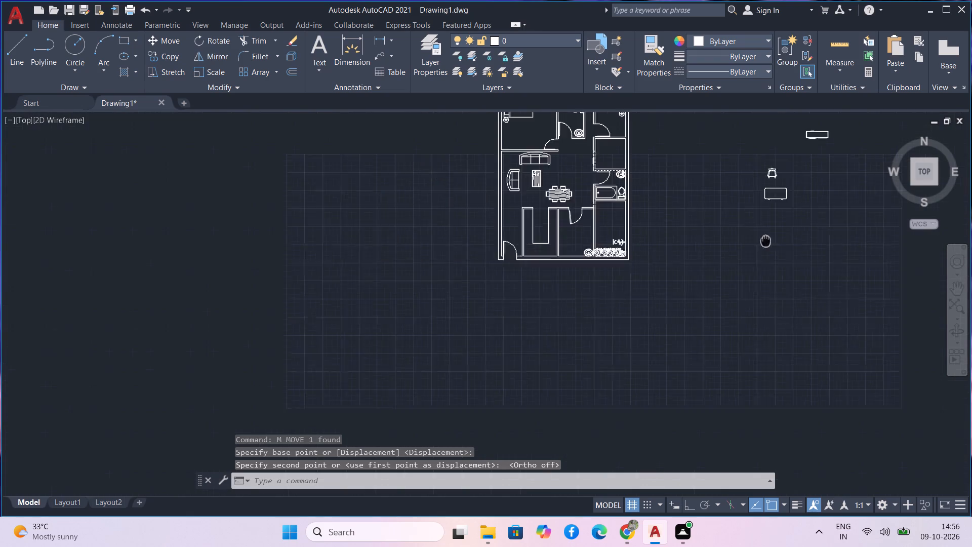
middle_click_drag(745, 258, 631, 308)
scroll(623, 218, "up", 3)
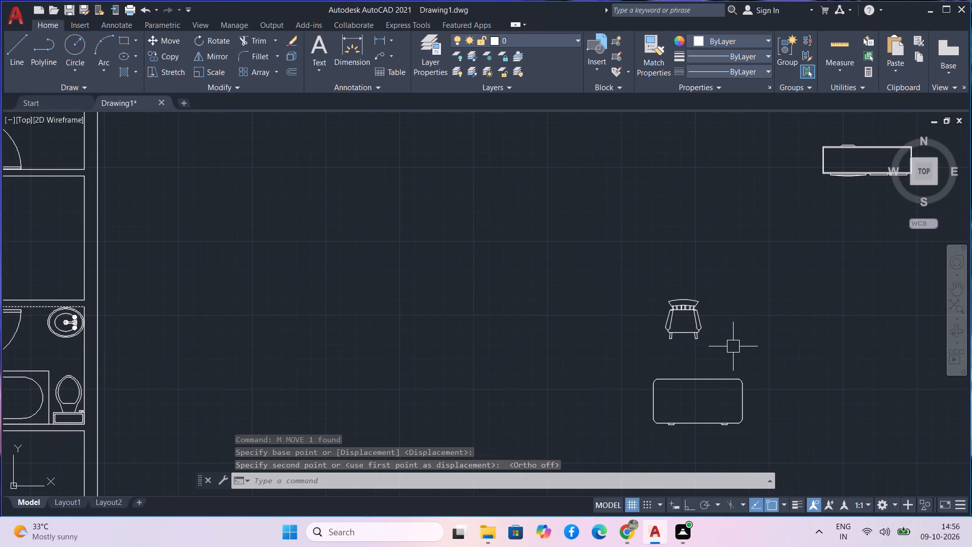
left_click_drag(725, 344, 684, 309)
left_click_drag(668, 297, 661, 295)
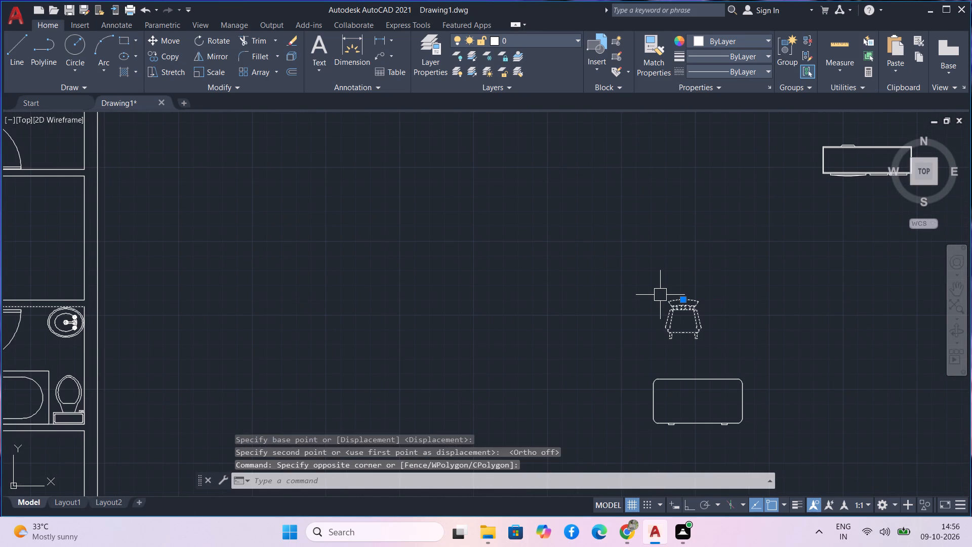
type("co")
key("space")
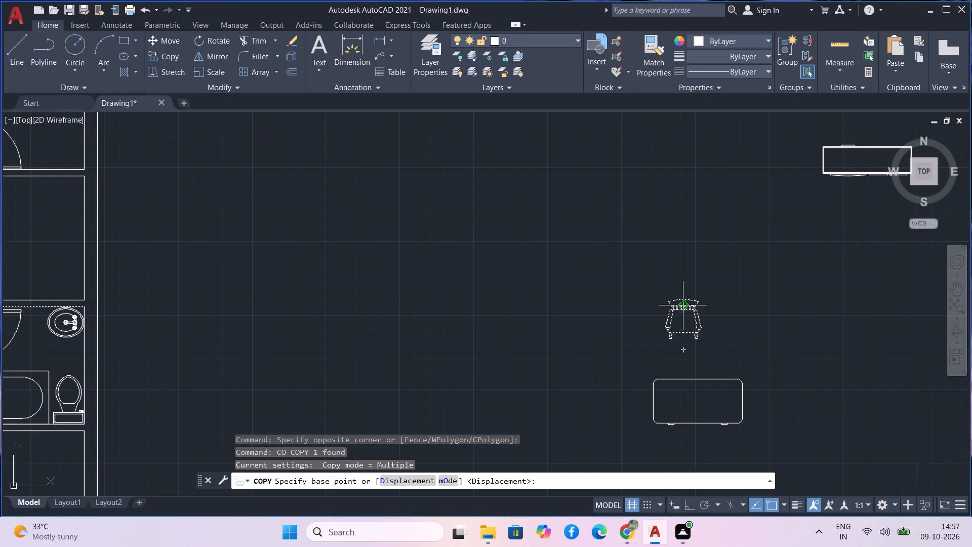
left_click(685, 311)
scroll(336, 367, "down", 2)
middle_click_drag(346, 368, 474, 281)
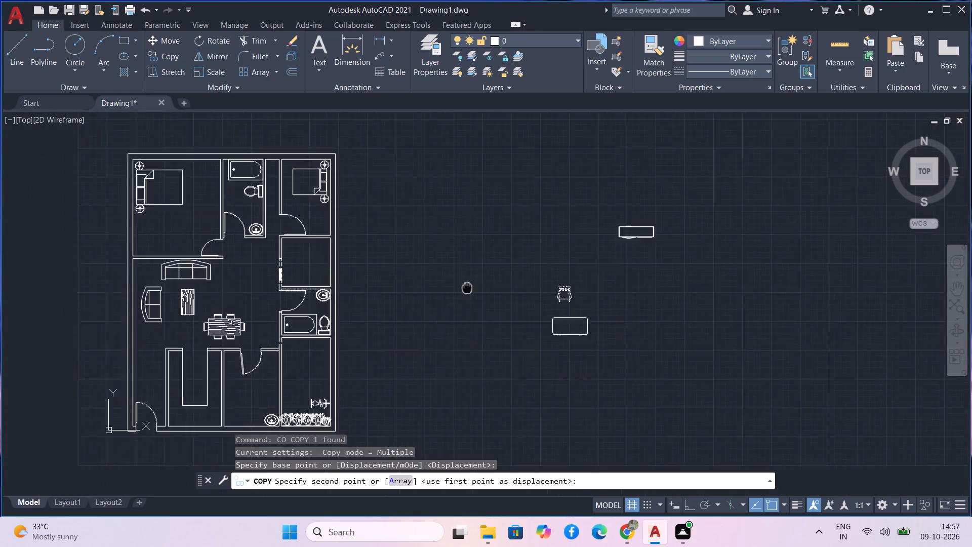
middle_click_drag(474, 281, 516, 240)
scroll(382, 284, "up", 2)
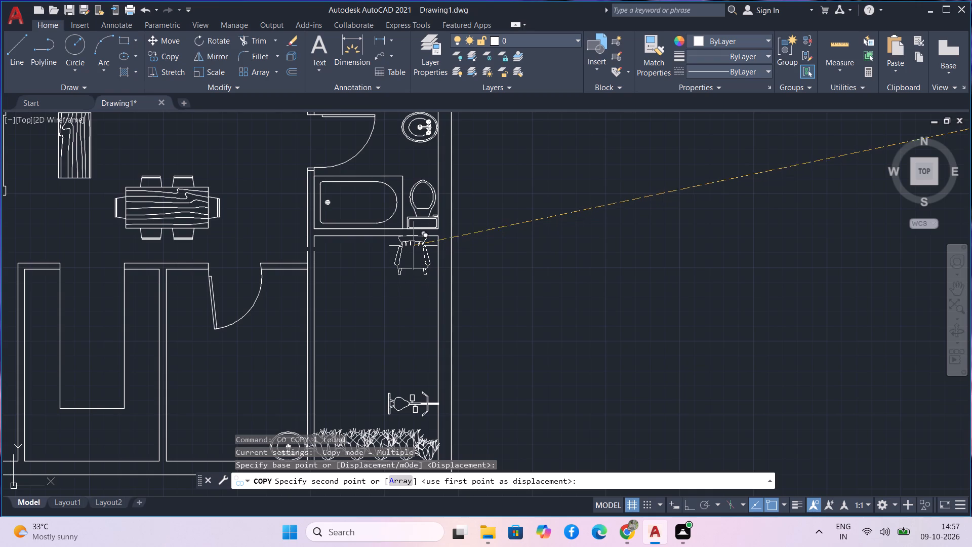
scroll(414, 246, "up", 2)
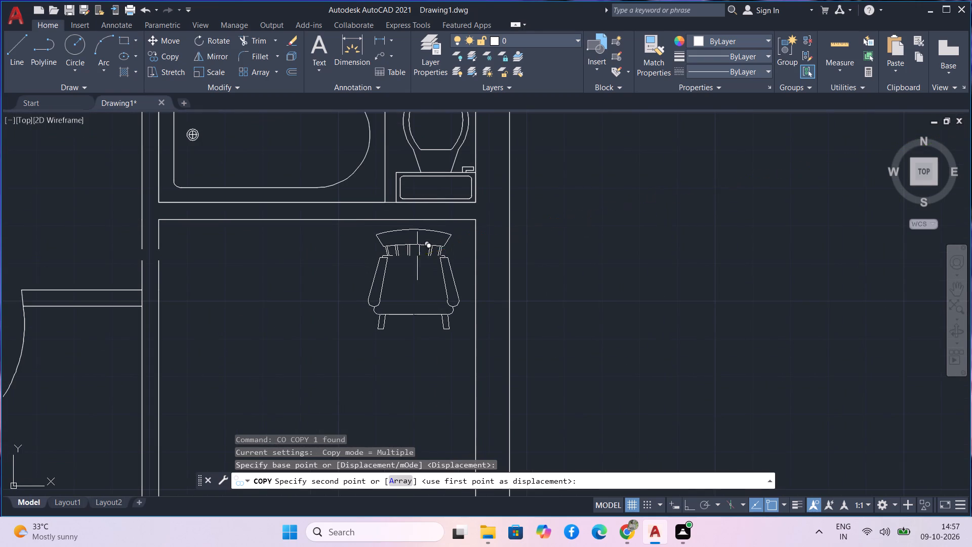
left_click(419, 247)
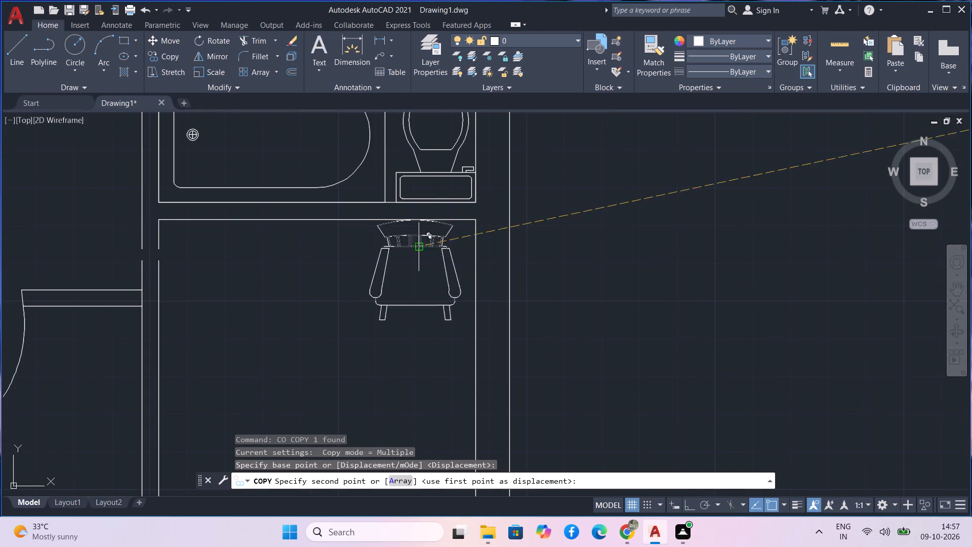
scroll(399, 348, "down", 3)
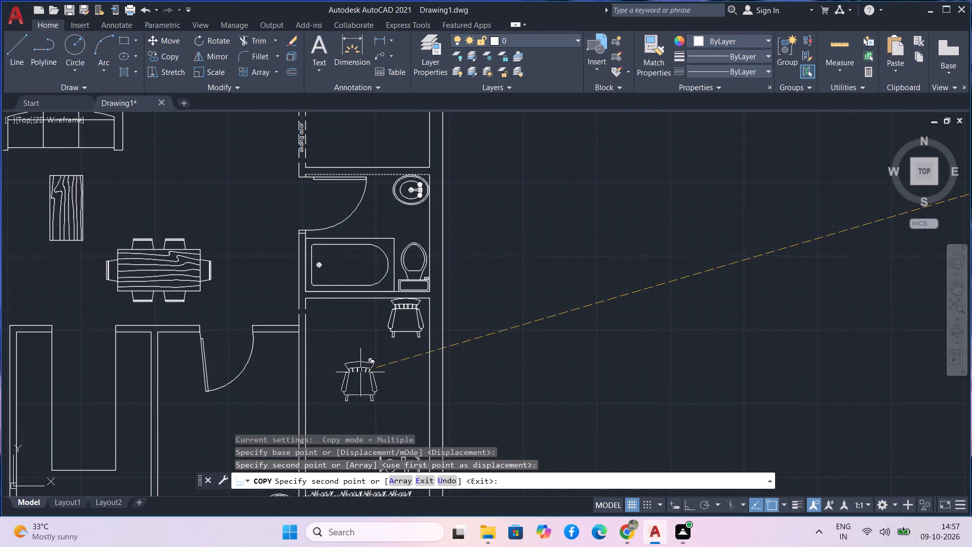
middle_click_drag(361, 368, 369, 308)
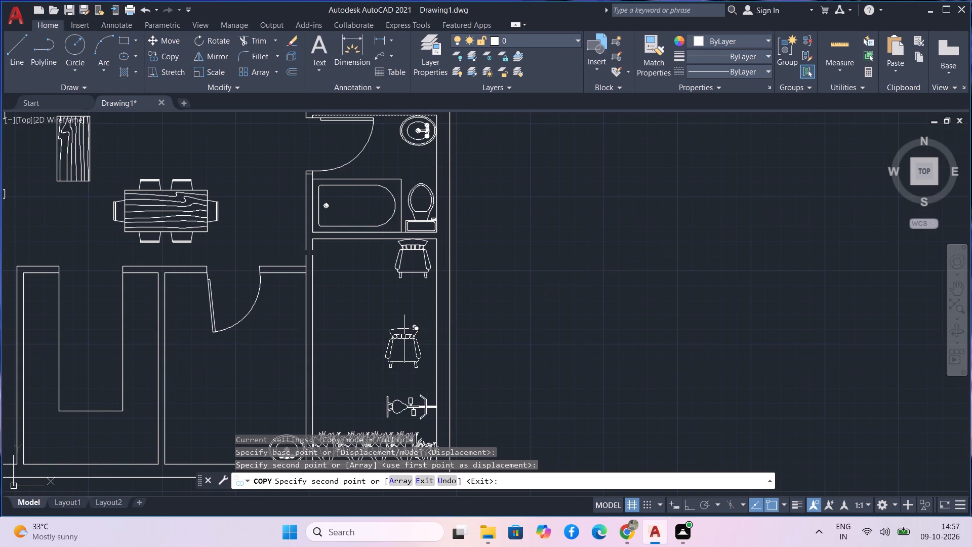
left_click(384, 331)
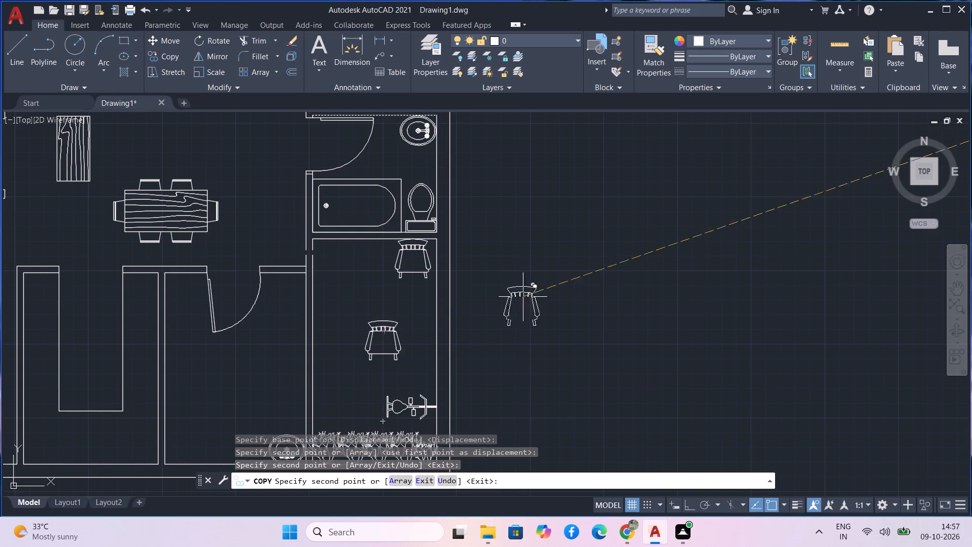
key("Escape")
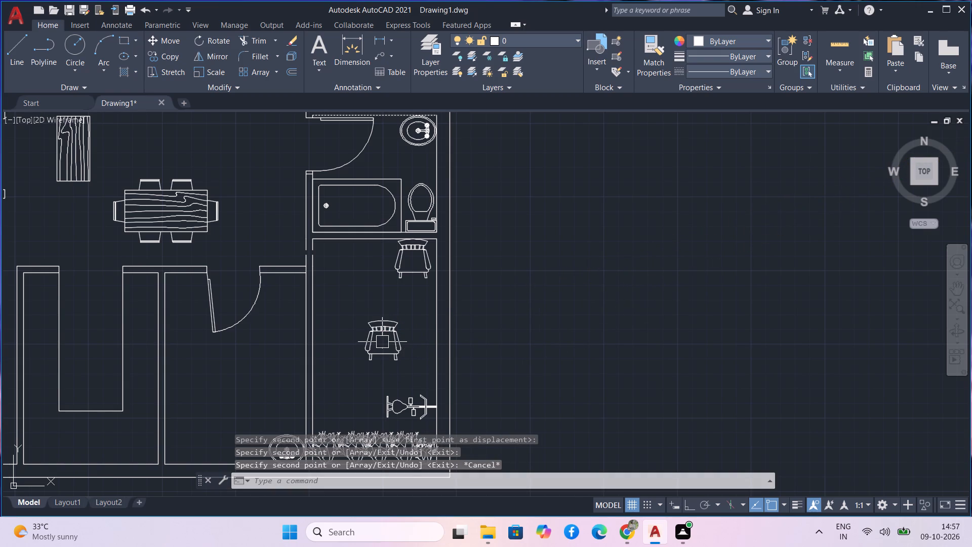
Rotate the mid-room rocking chair 180° about the northeast corner of its backrest, using Ortho.
left_click(384, 331)
type("ro")
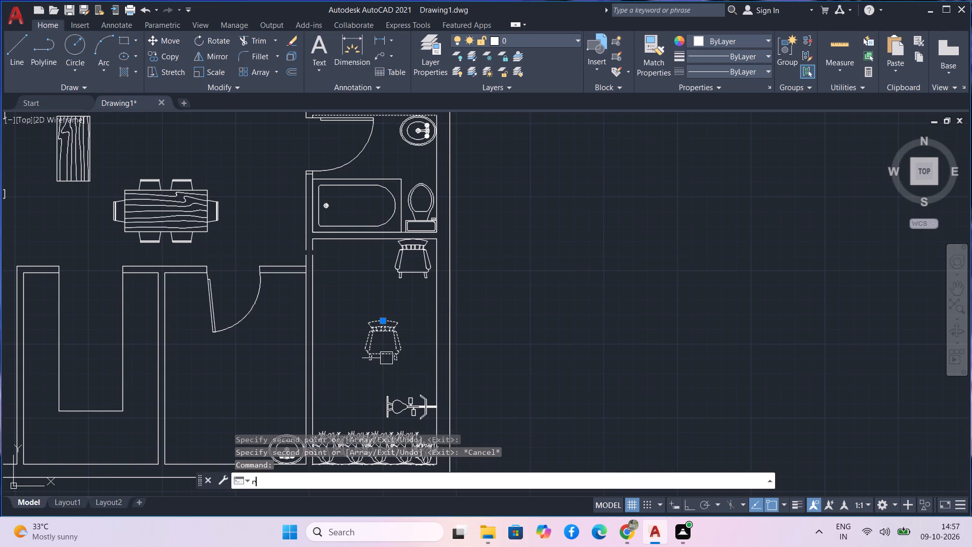
key("space")
key("F8")
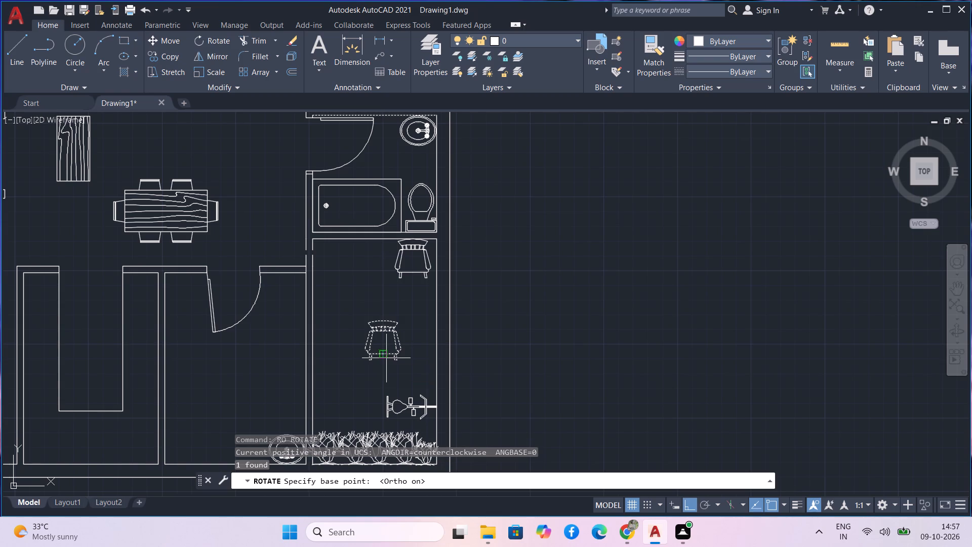
left_click(397, 321)
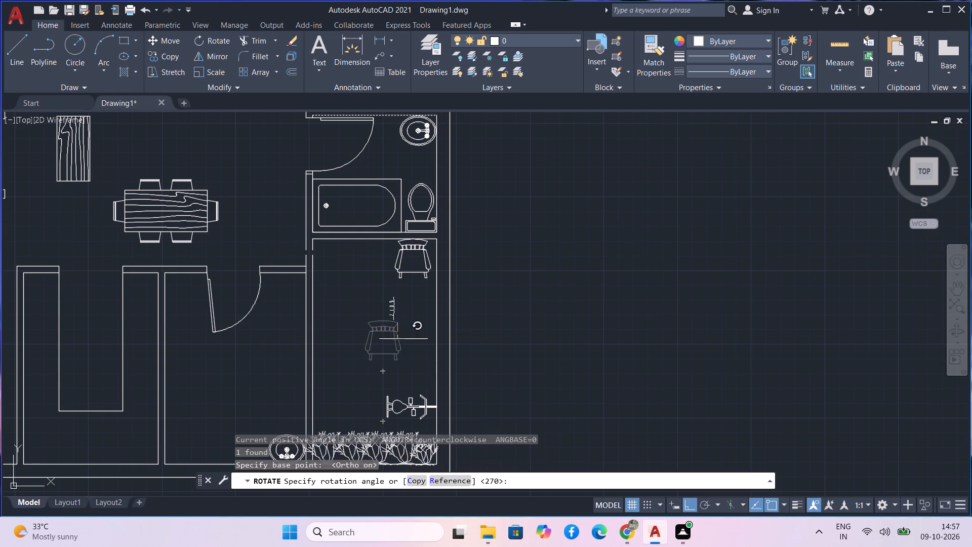
left_click(347, 327)
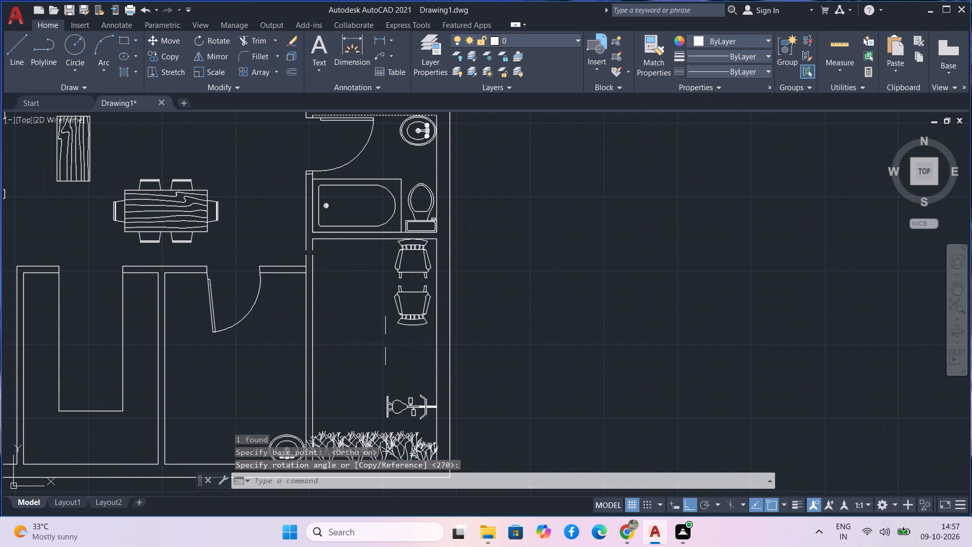
Move the rotated rocking chair about 2'-3" straight south, leaving a gap for a desk between the two chairs.
left_click(418, 309)
type("m")
key("space")
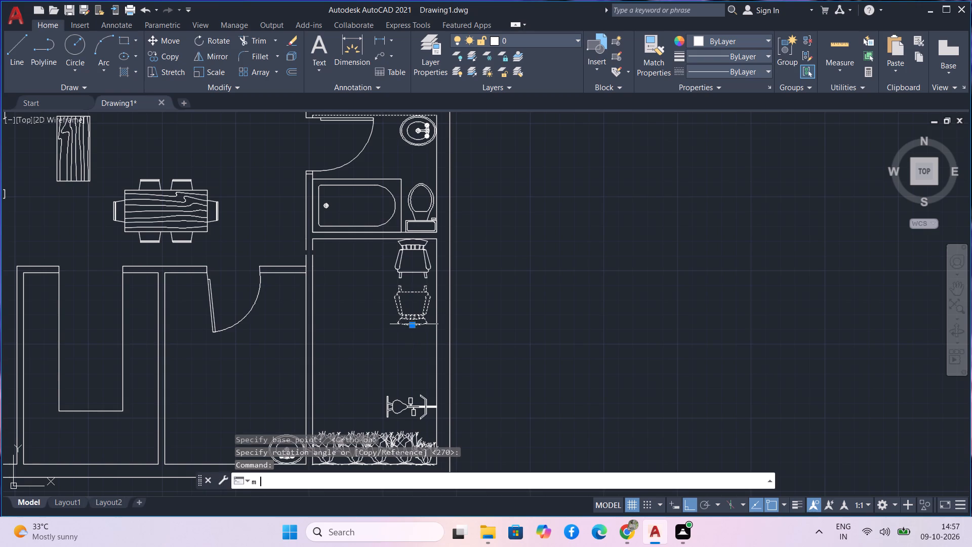
left_click(415, 327)
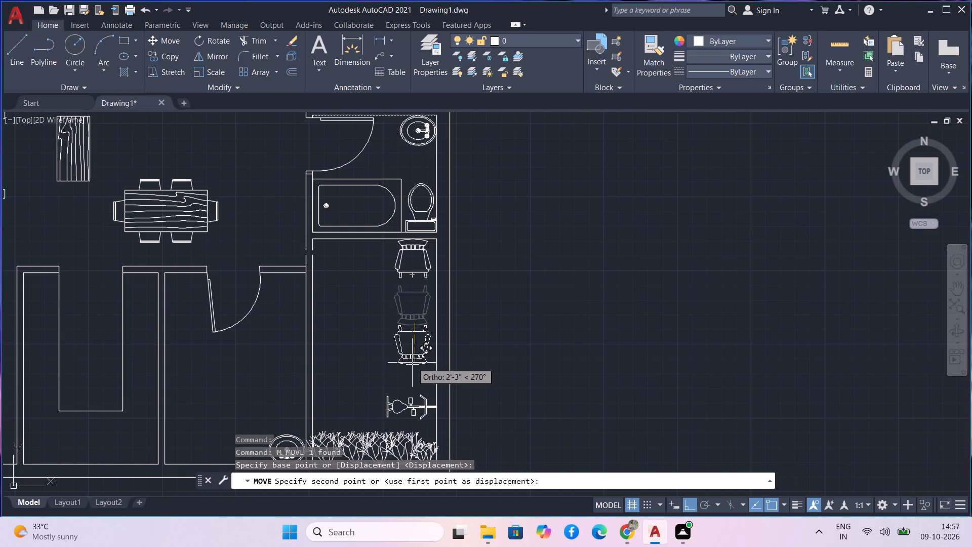
left_click(412, 363)
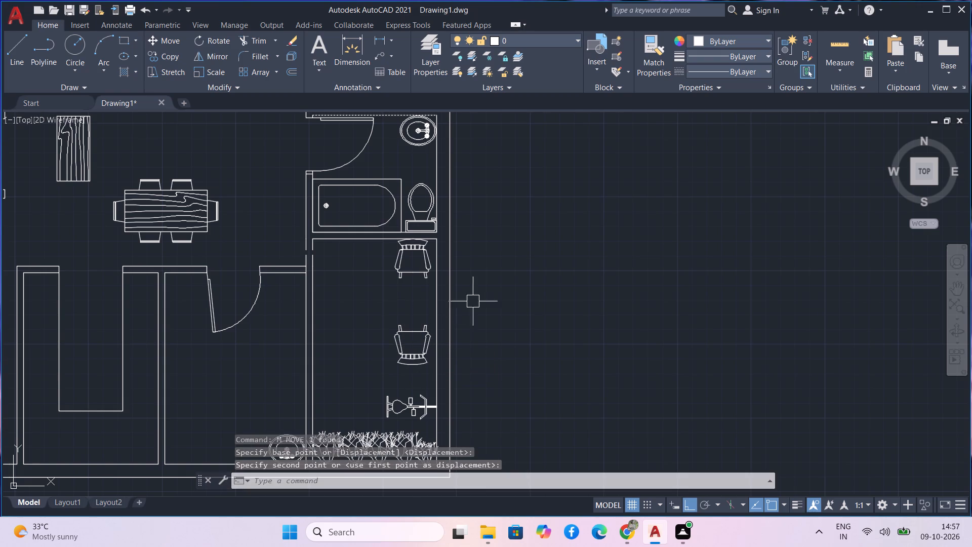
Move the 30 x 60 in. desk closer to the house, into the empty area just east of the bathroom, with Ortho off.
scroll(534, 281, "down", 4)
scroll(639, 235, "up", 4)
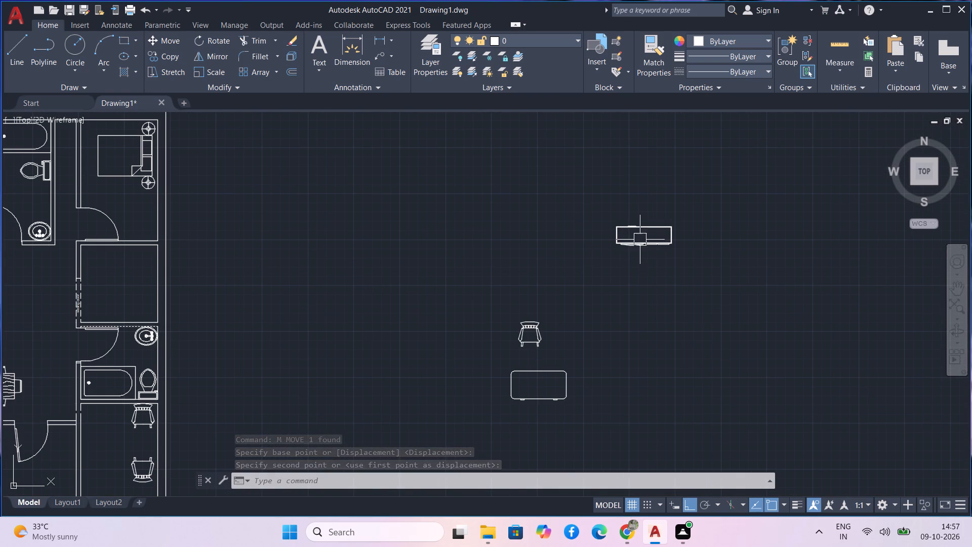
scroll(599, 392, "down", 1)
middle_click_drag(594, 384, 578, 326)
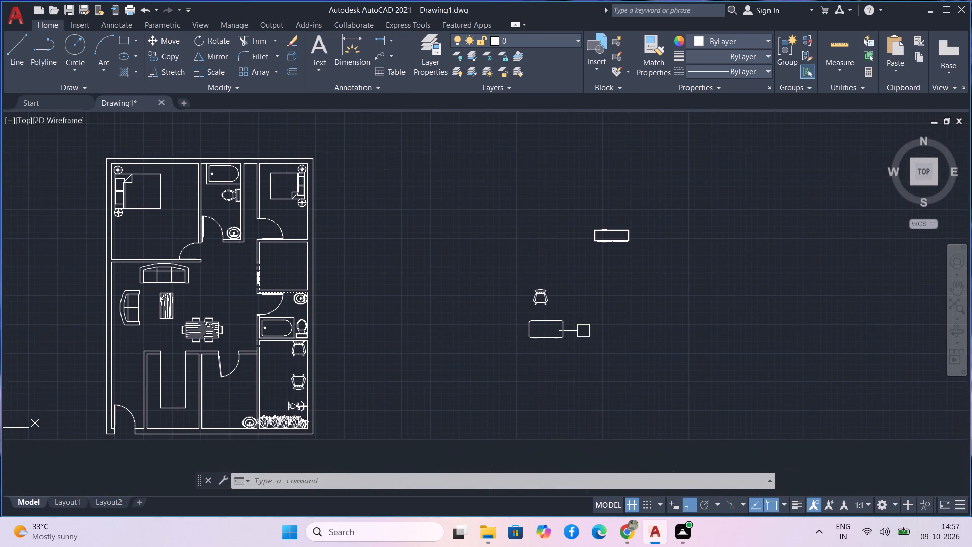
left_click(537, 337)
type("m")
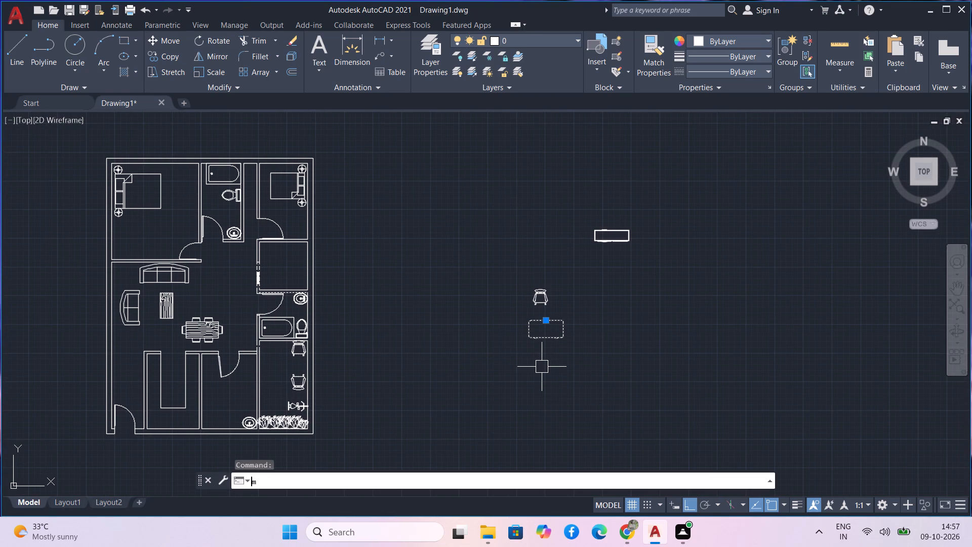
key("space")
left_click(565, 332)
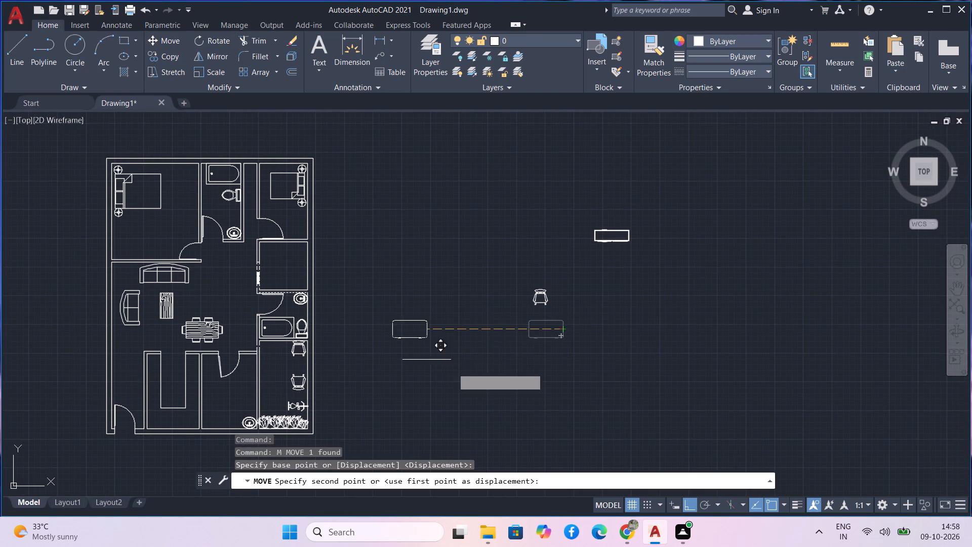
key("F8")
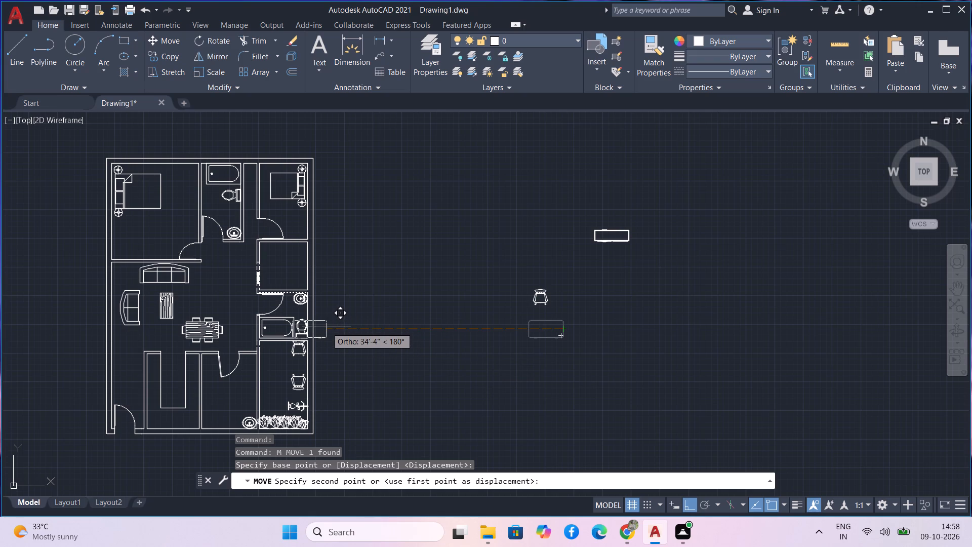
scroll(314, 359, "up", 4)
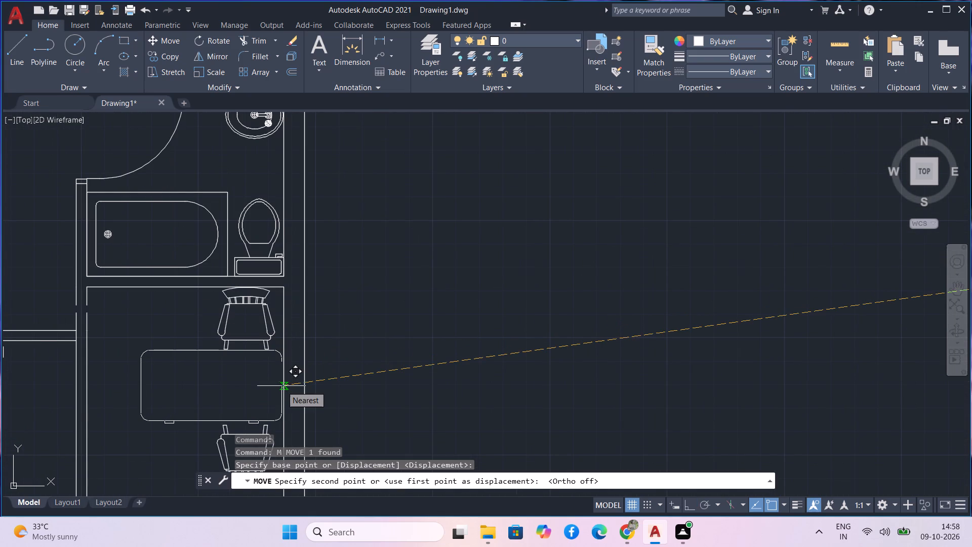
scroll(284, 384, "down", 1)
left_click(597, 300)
Scale the desk down to roughly three quarters of its size, from its southwest corner.
left_click_drag(621, 358, 592, 313)
left_click(525, 252)
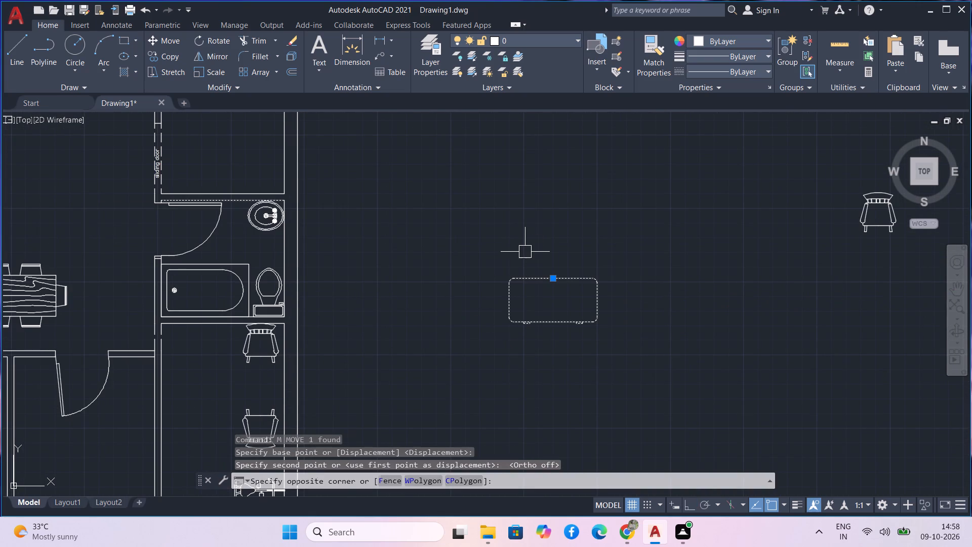
key("s")
type("c")
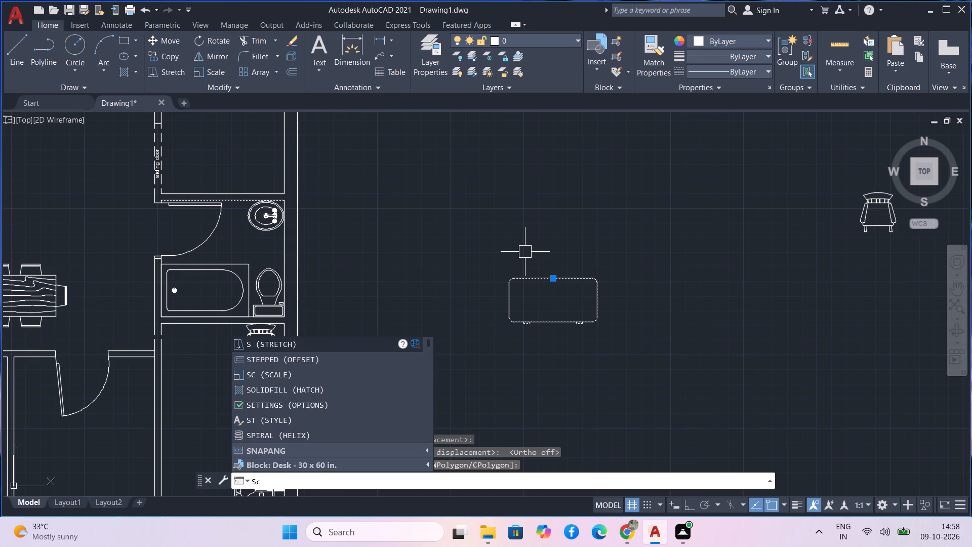
key("space")
left_click(509, 323)
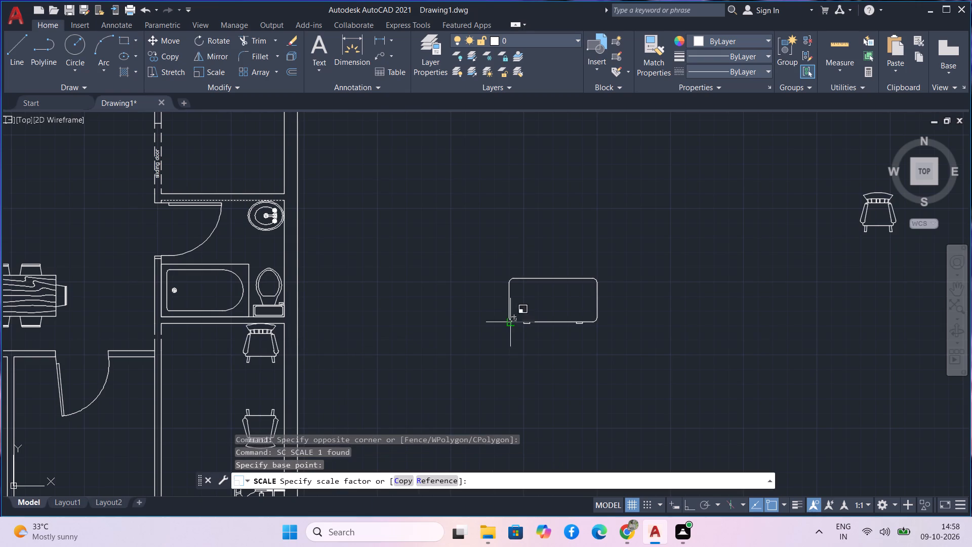
left_click(542, 311)
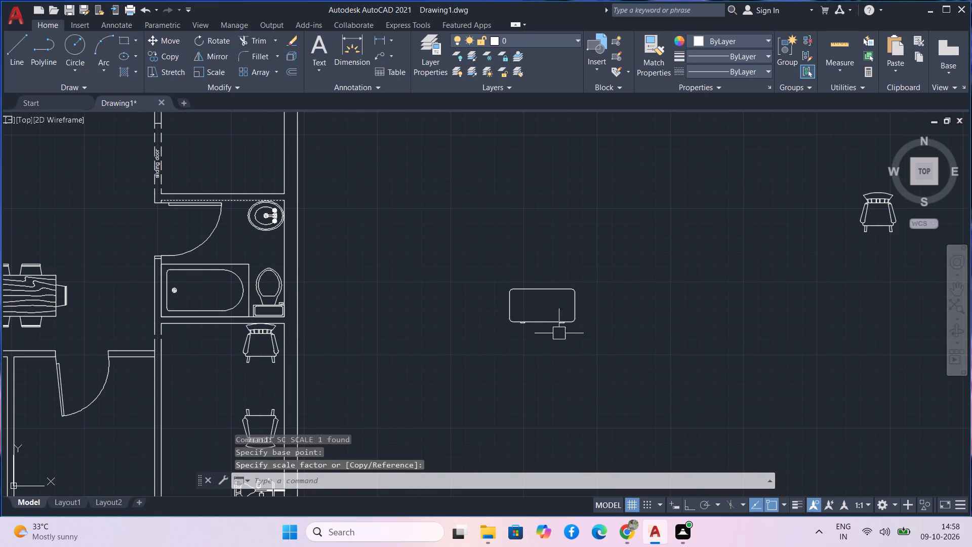
Move the scaled desk into the southeast room, between the two facing rocking chairs and close to the east wall.
left_click_drag(601, 344, 587, 312)
left_click(518, 241)
type("m")
key("space")
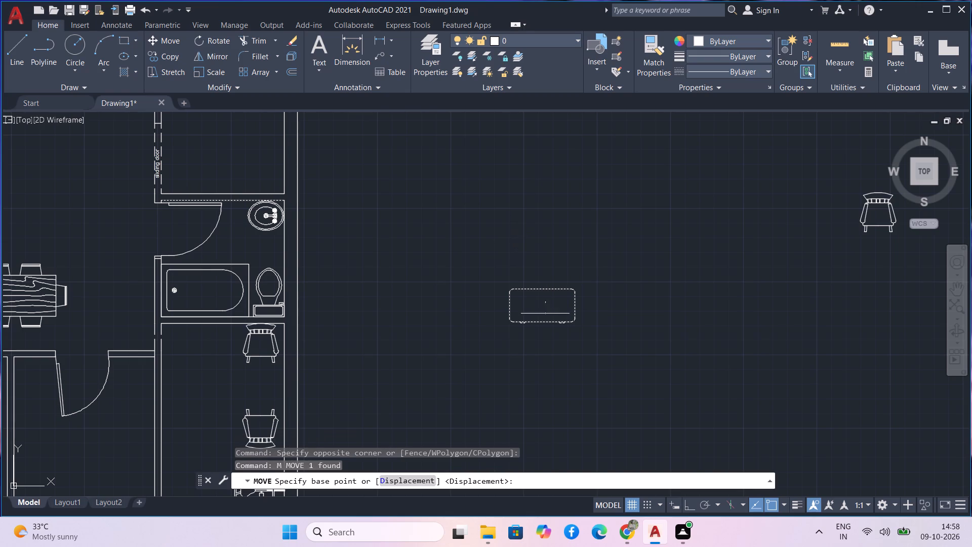
left_click(574, 324)
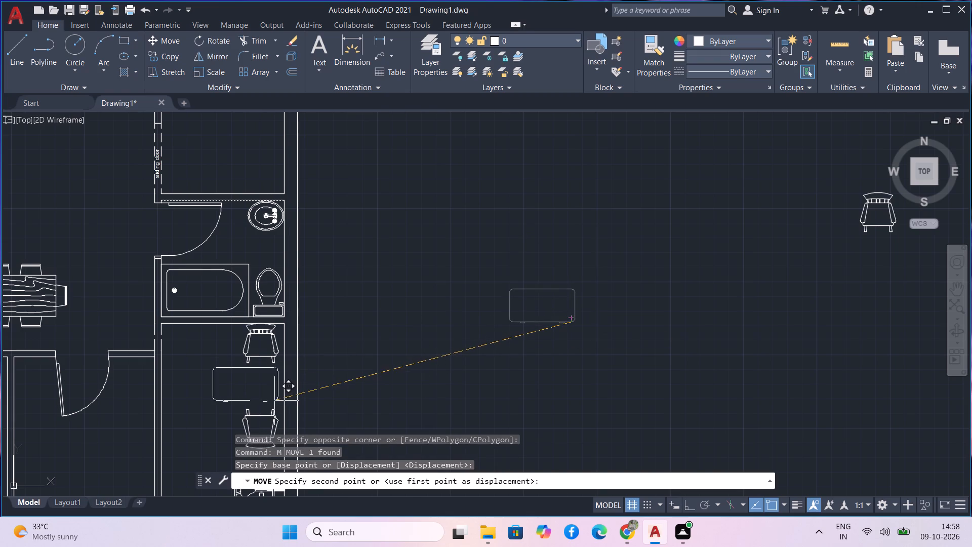
middle_click_drag(277, 395, 303, 306)
scroll(304, 314, "up", 1)
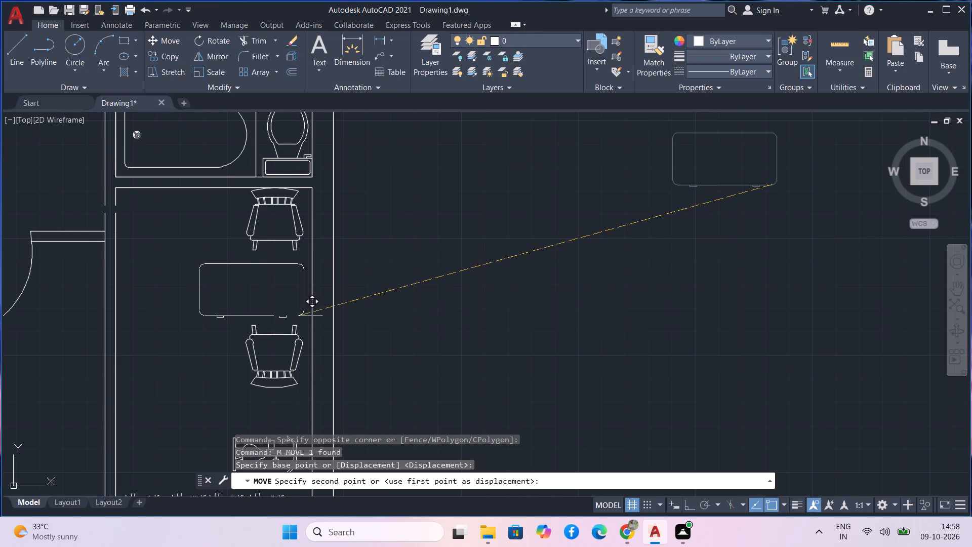
left_click(298, 315)
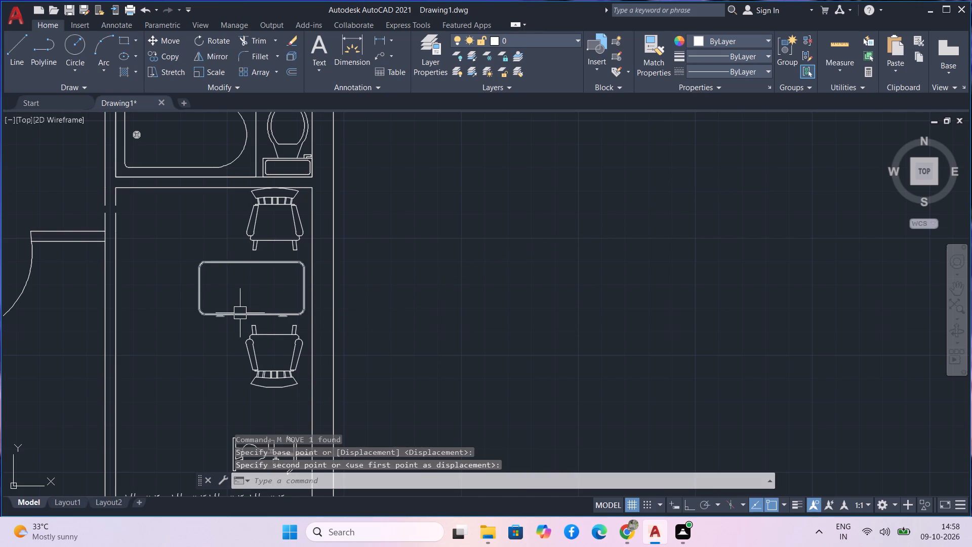
Scale the desk between the rocking chairs down to a little over half its size, from its southeast corner.
left_click(240, 313)
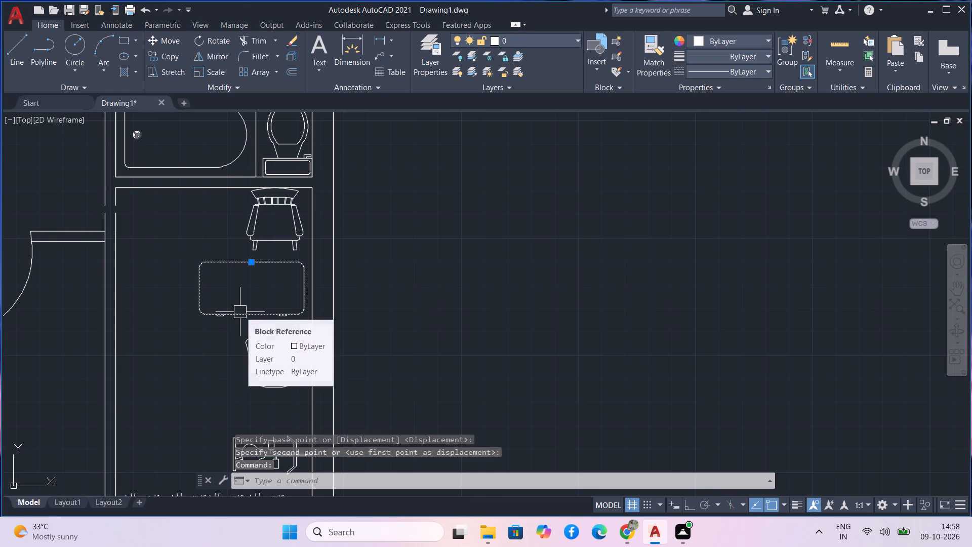
type("sc")
key("space")
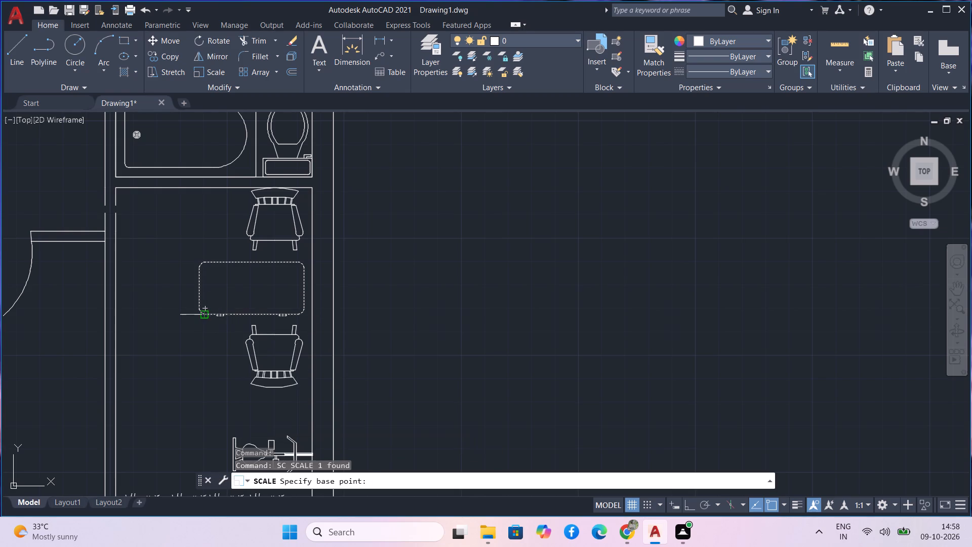
left_click(301, 316)
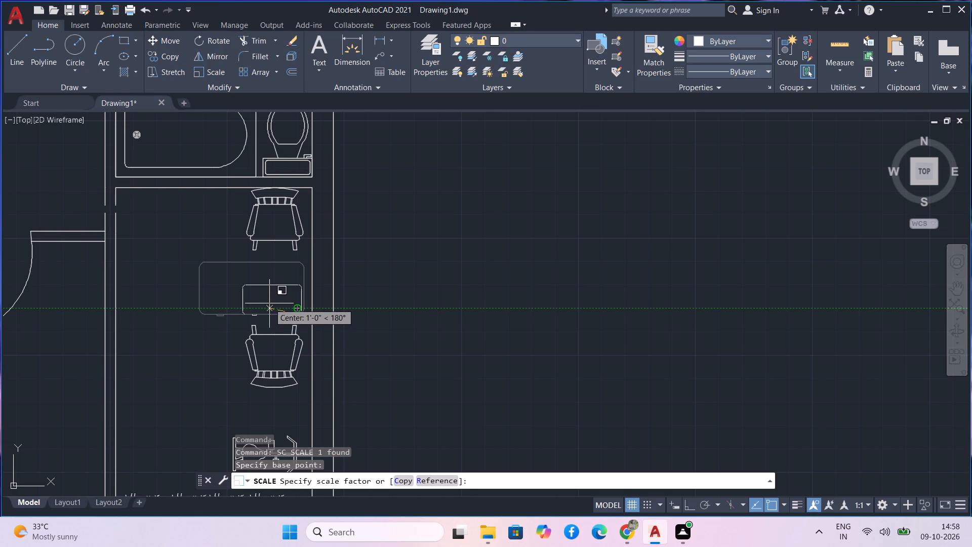
left_click(269, 302)
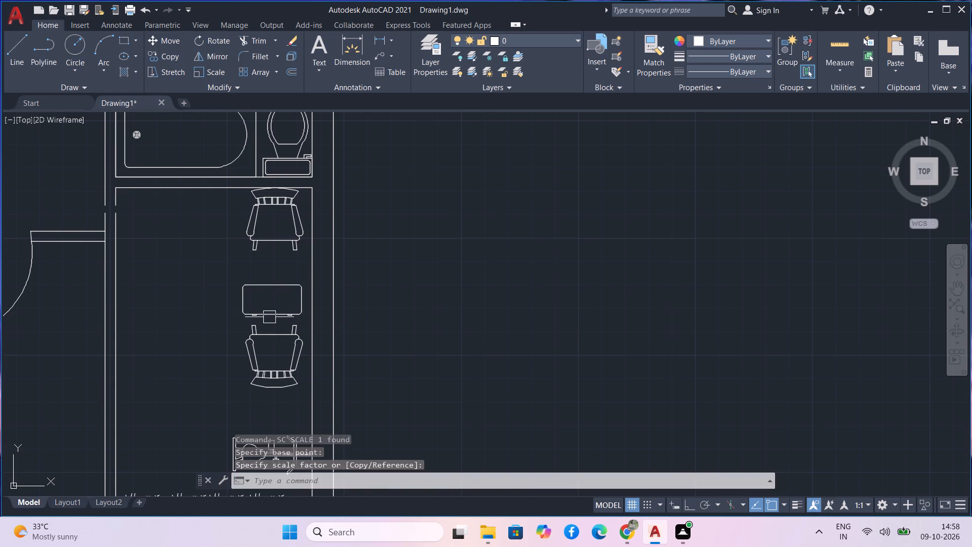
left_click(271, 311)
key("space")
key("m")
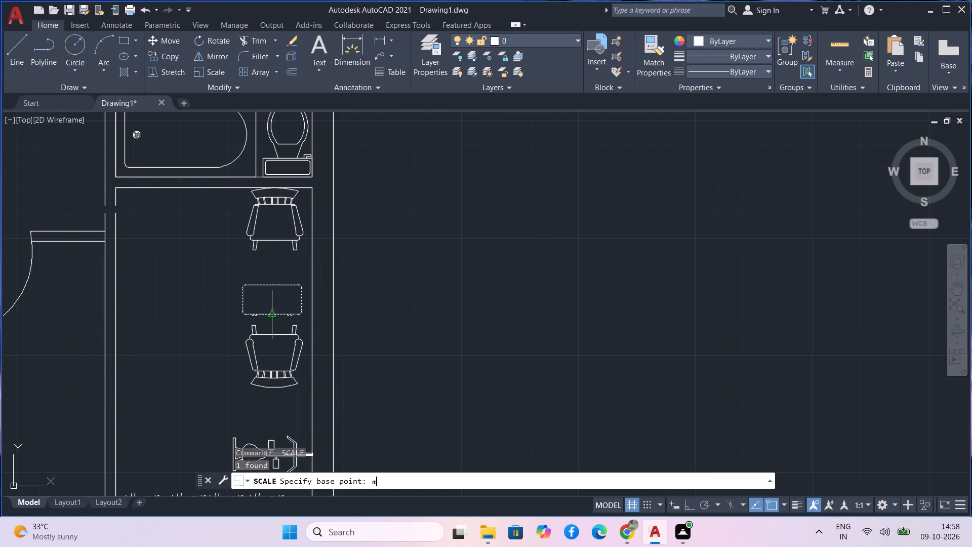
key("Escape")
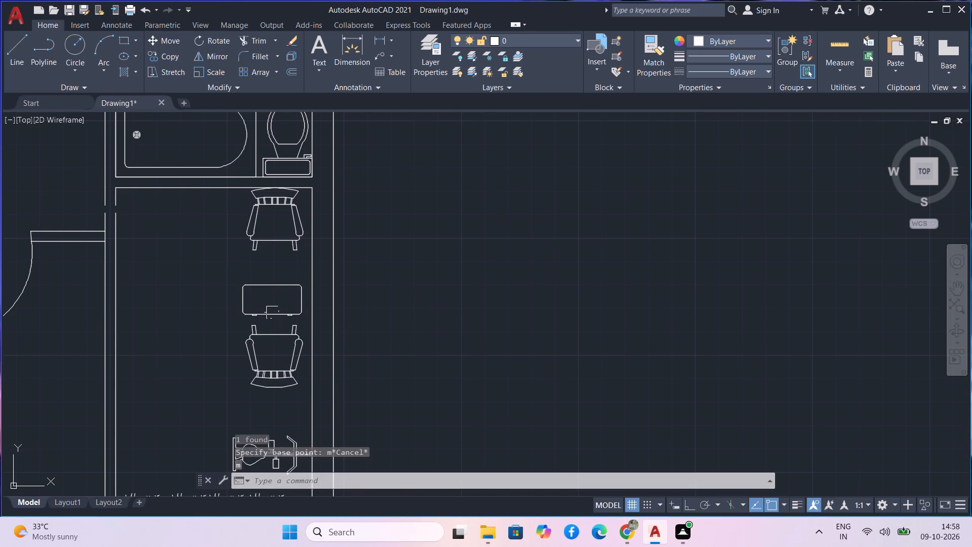
Move the desk slightly north, into the middle of the gap between the two facing rocking chairs.
left_click(272, 312)
type("m")
key("space")
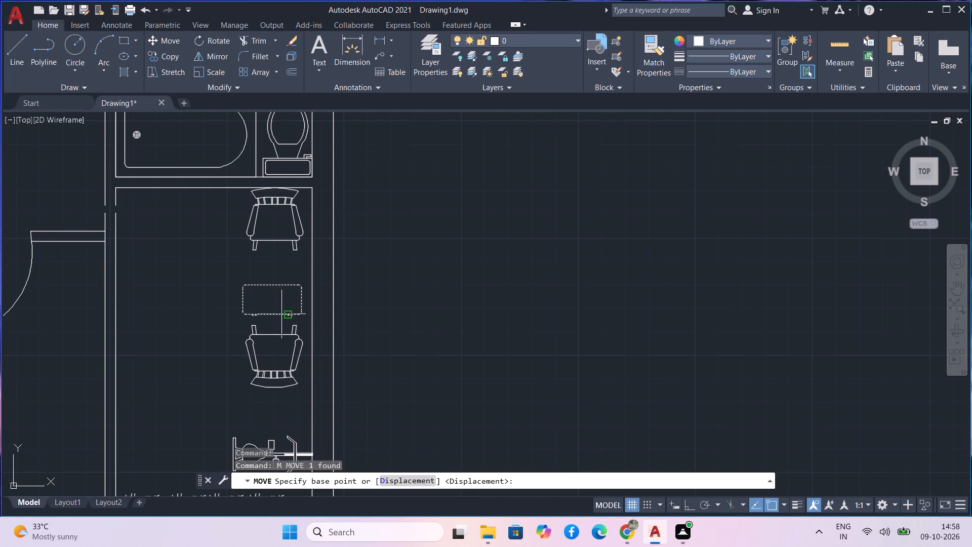
left_click(283, 314)
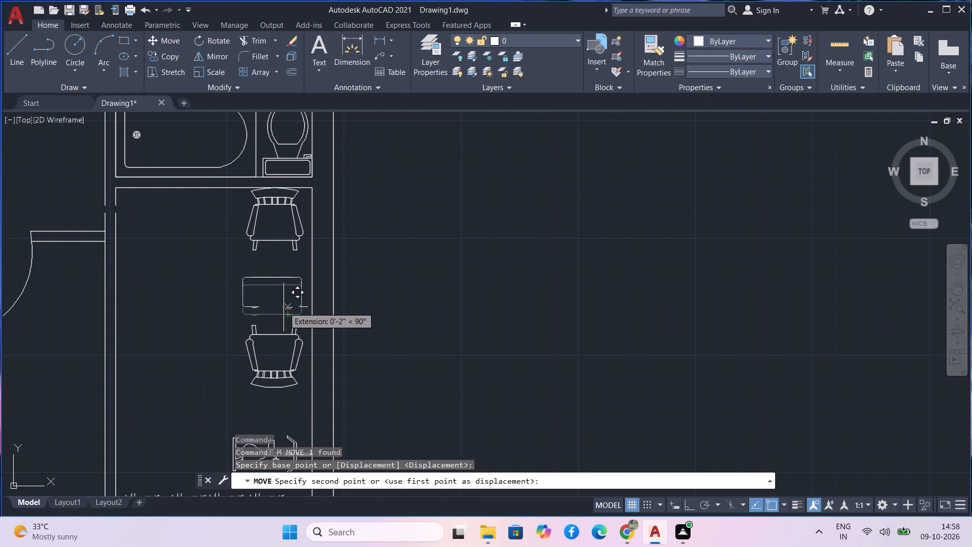
left_click(284, 304)
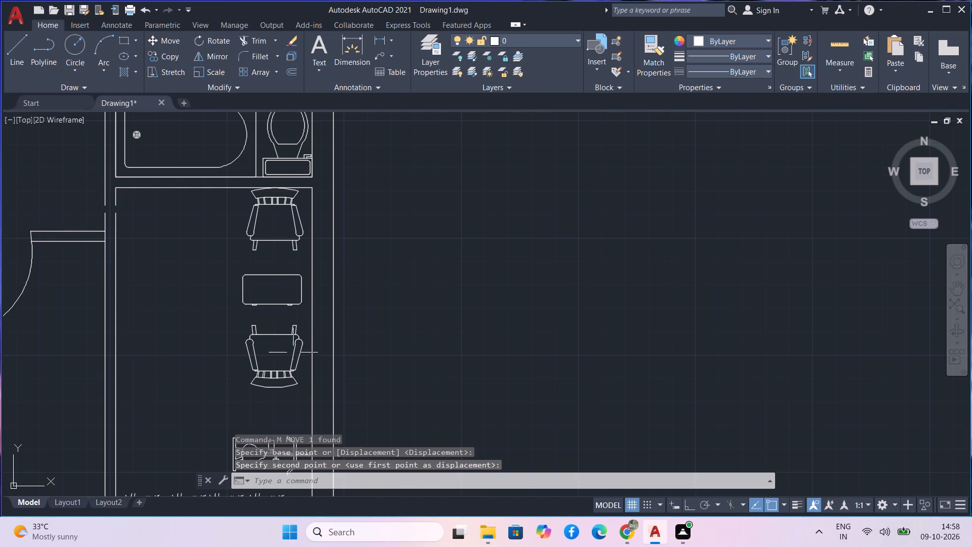
Begin a single-line text in the empty area east of the house, about 10 in. high and rotated 270°, with Ortho on.
scroll(412, 280, "down", 2)
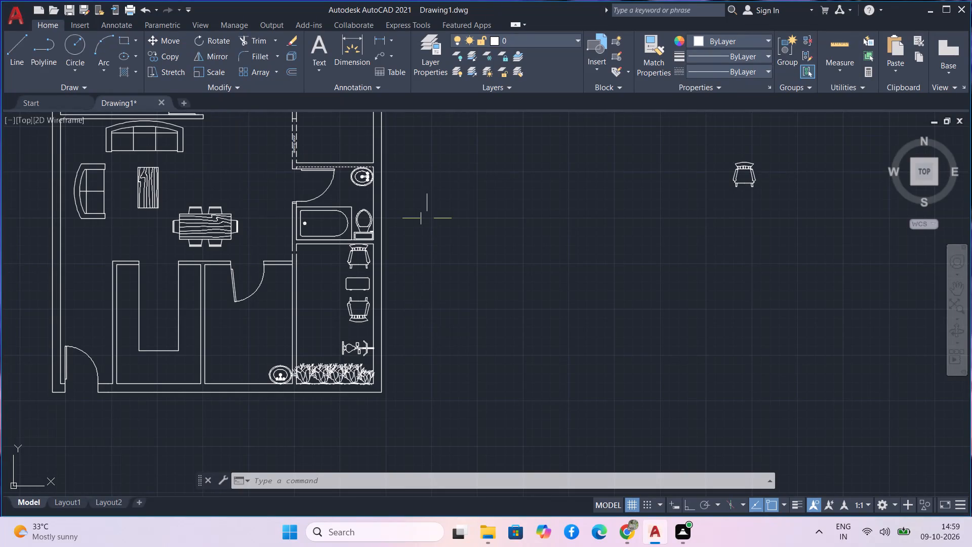
middle_click_drag(482, 204, 526, 387)
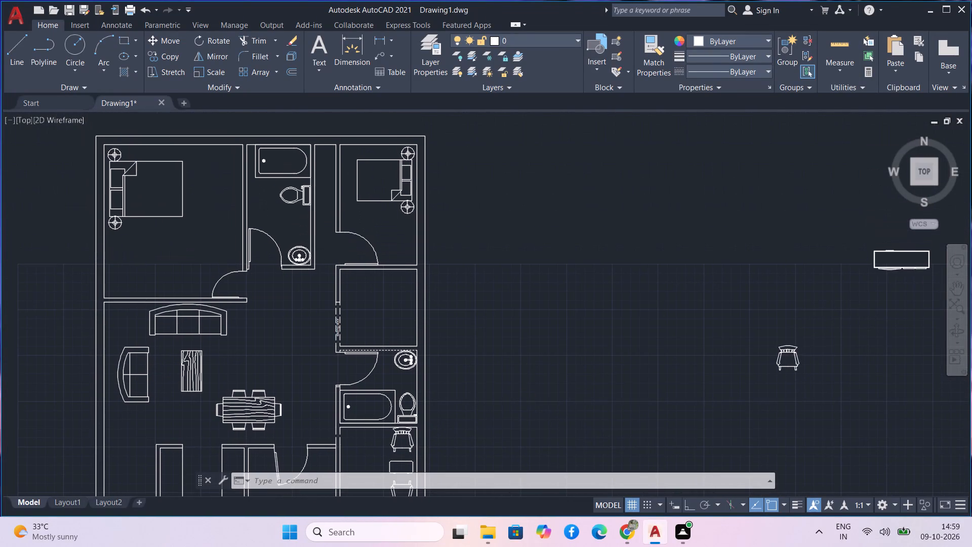
middle_click_drag(526, 387, 476, 282)
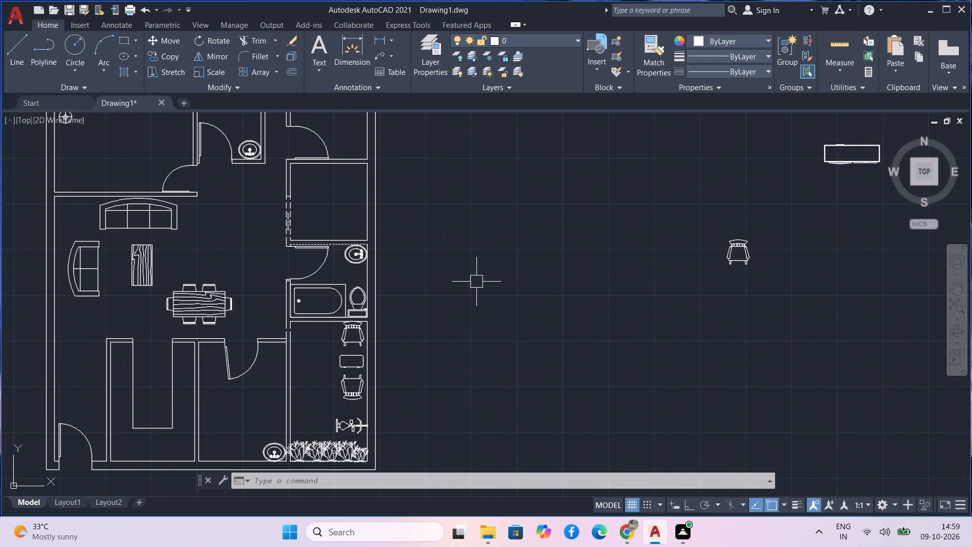
middle_click_drag(476, 282, 492, 329)
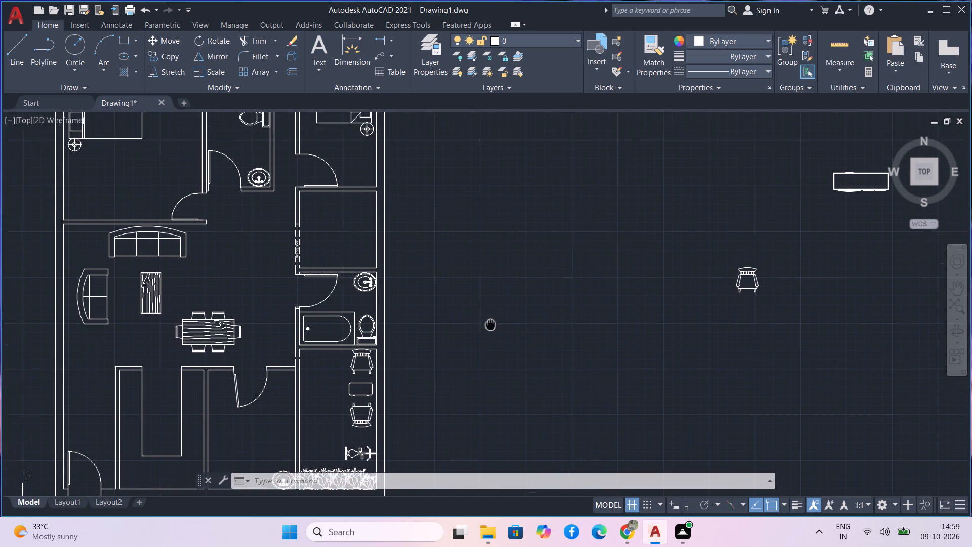
middle_click_drag(492, 329, 485, 368)
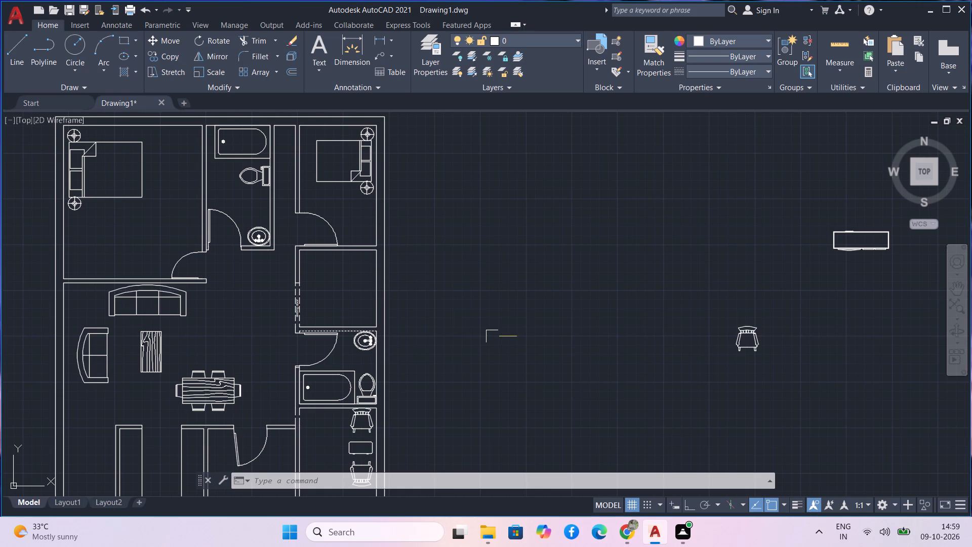
type("text")
key("space")
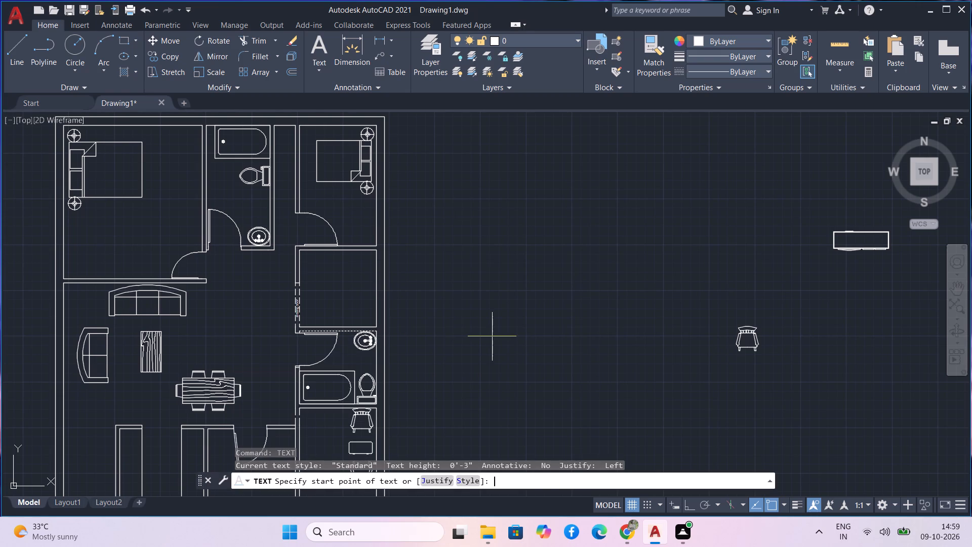
left_click(437, 222)
key("F8")
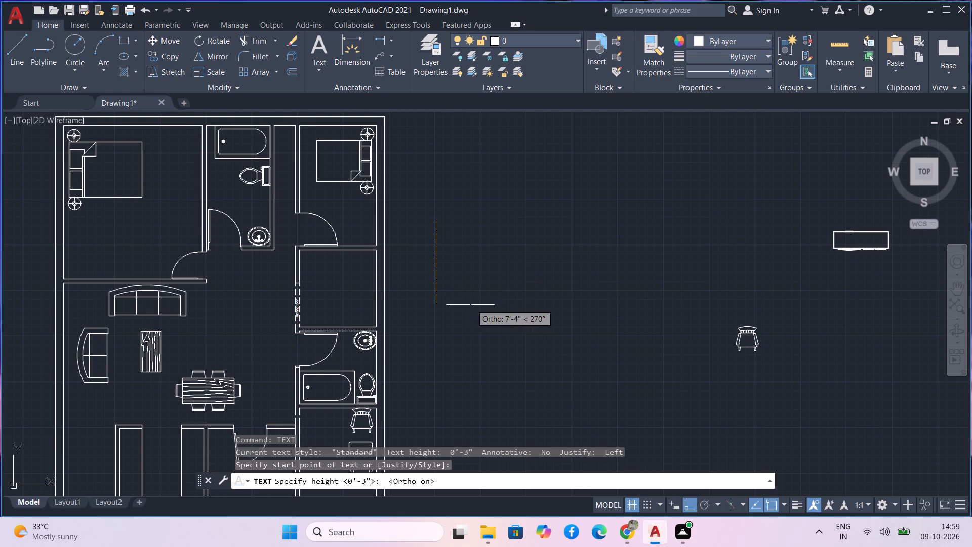
scroll(452, 239, "up", 2)
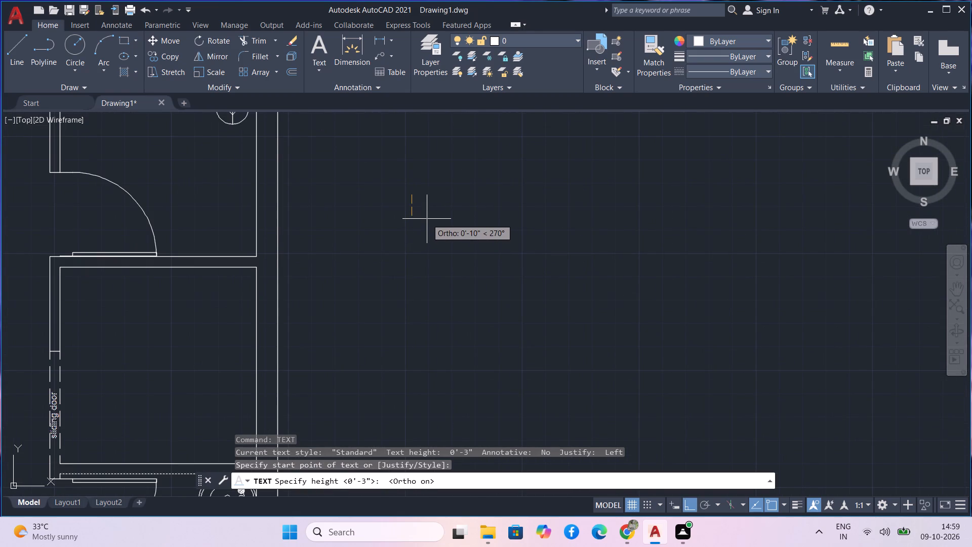
left_click(427, 219)
left_click(427, 219)
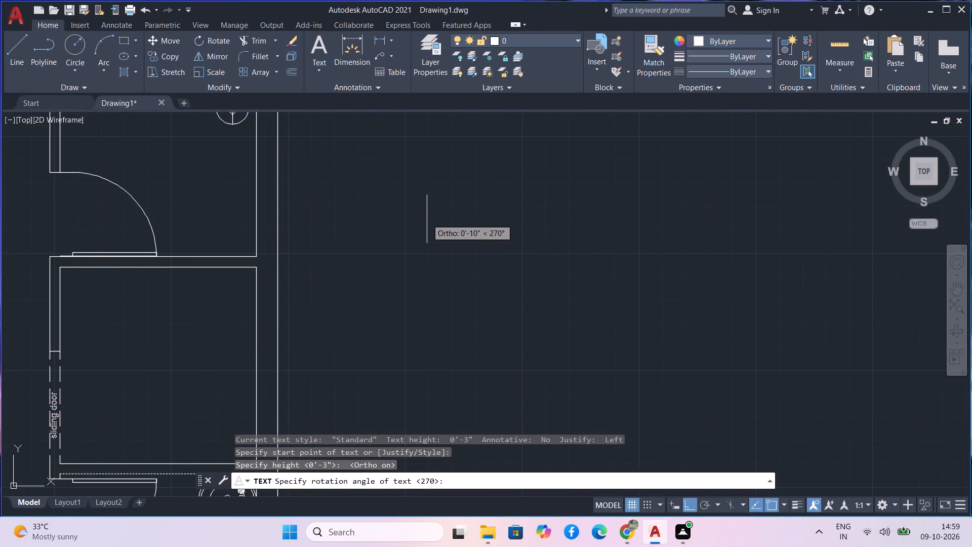
key("space")
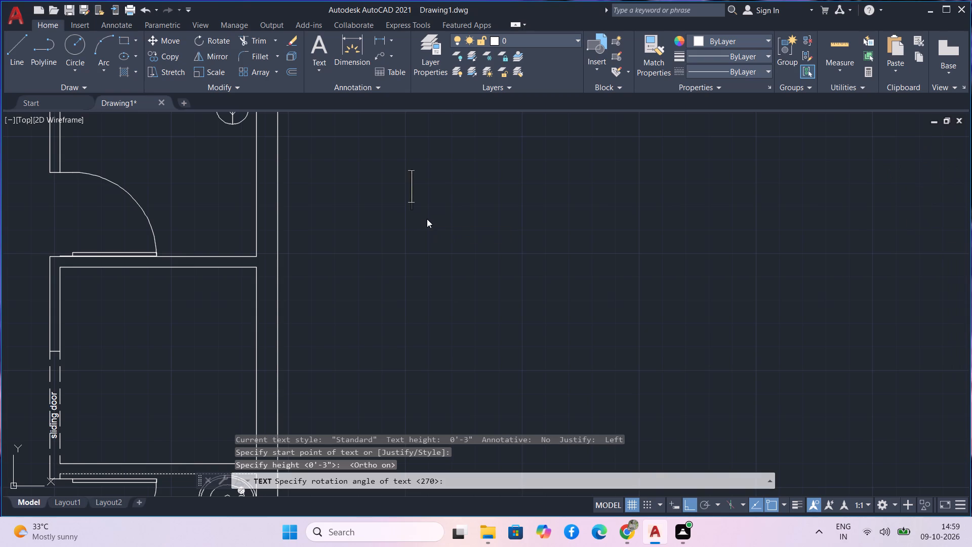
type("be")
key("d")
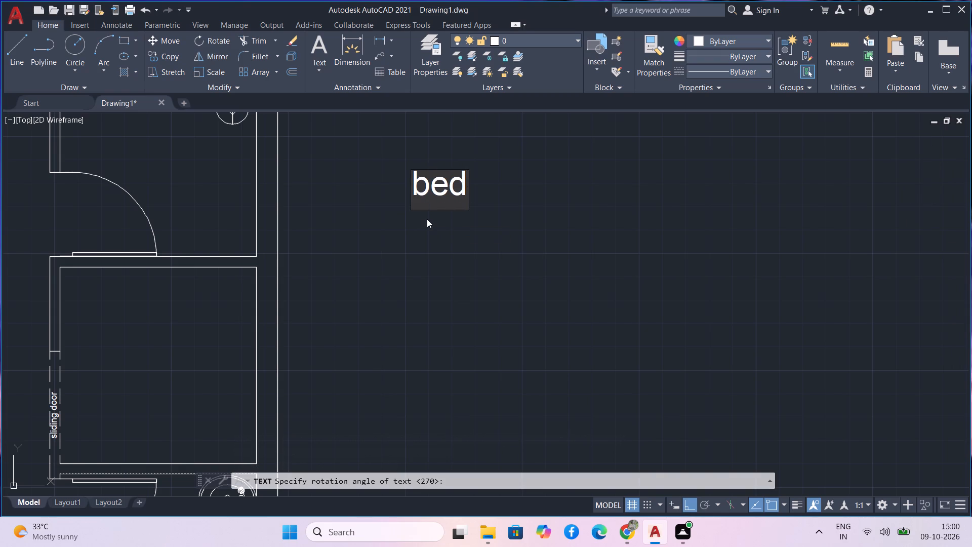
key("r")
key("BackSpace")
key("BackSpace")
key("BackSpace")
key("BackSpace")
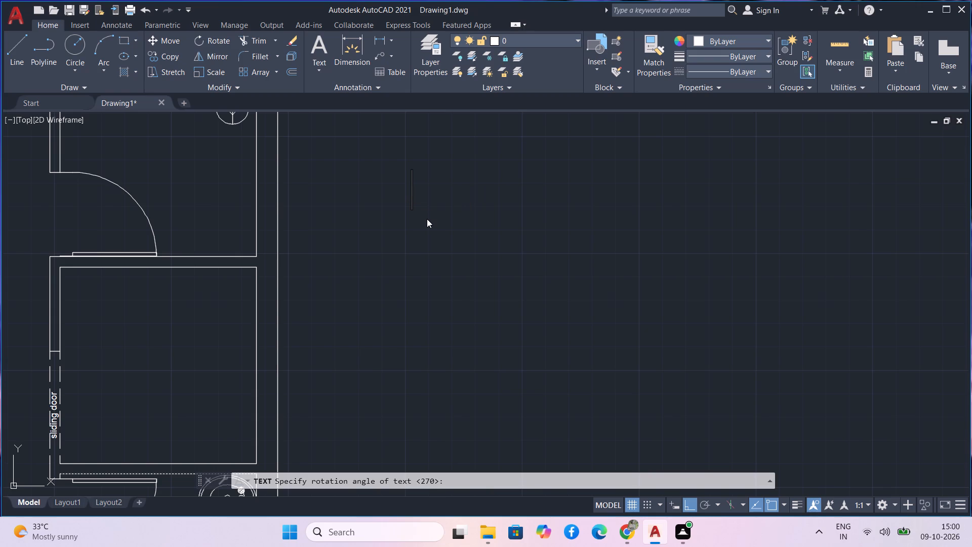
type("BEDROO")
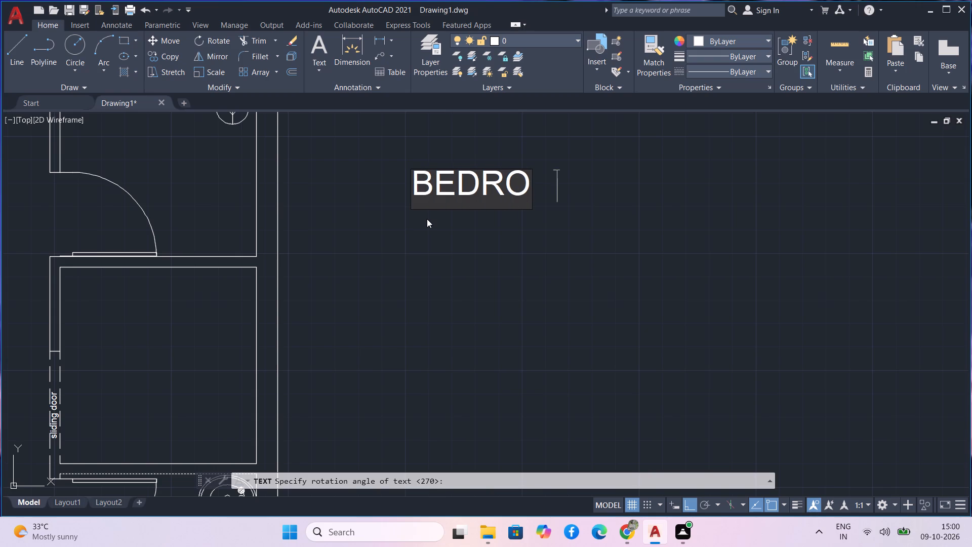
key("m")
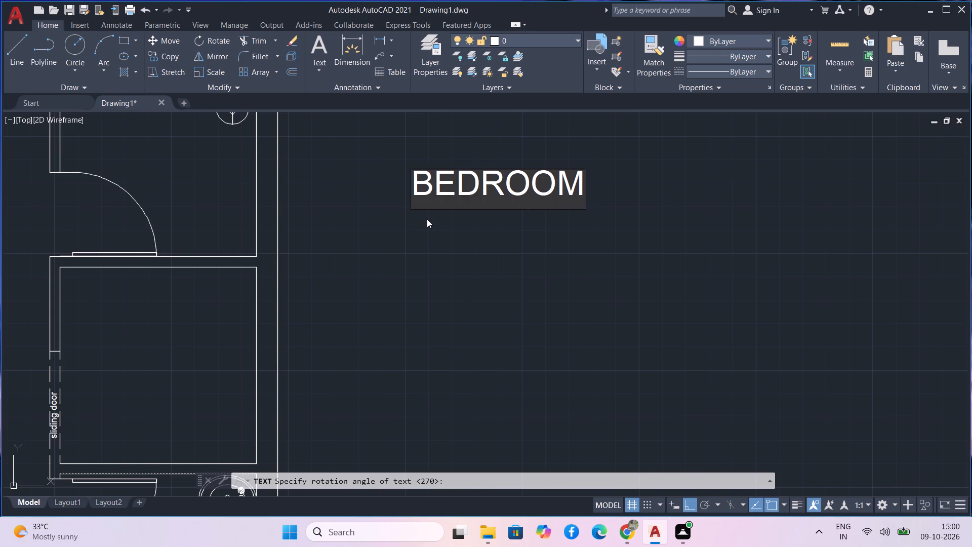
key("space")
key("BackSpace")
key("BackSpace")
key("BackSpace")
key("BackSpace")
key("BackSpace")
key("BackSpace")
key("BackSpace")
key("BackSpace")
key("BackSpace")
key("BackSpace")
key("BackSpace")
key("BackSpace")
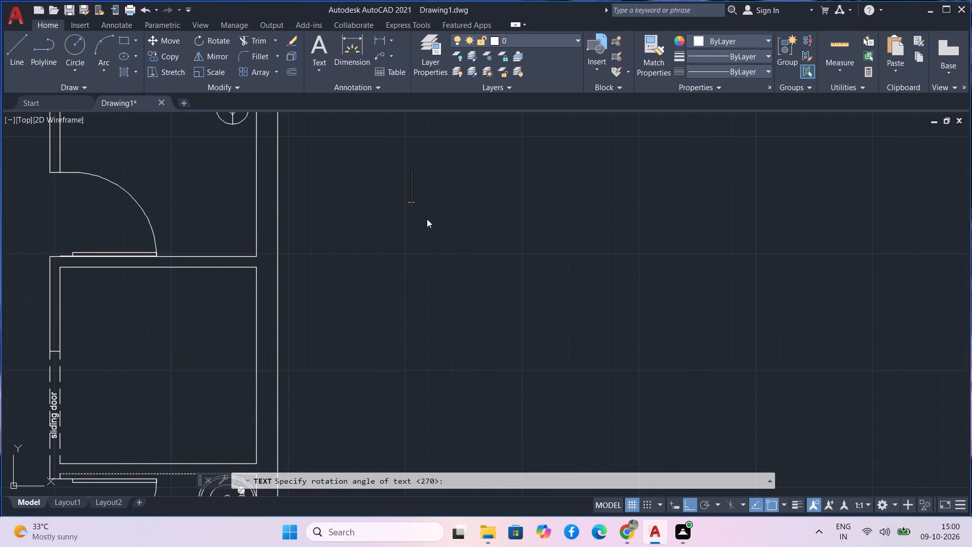
Enter the label as two lines, "Master" and "bed room", and finish the text.
type("MASTR")
key("BackSpace")
type("ERC")
key("BackSpace")
key("BackSpace")
key("BackSpace")
key("BackSpace")
key("BackSpace")
key("BackSpace")
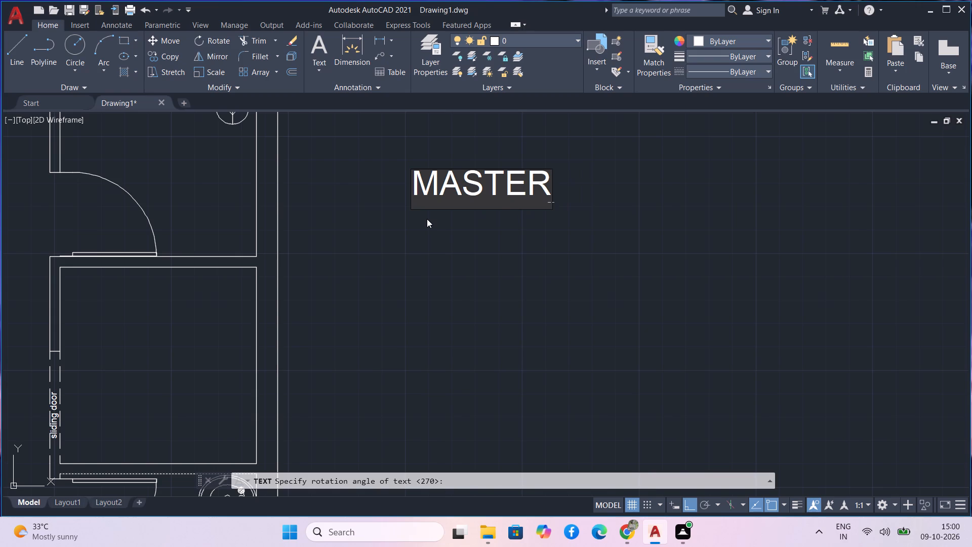
type("aster bed")
key("space")
key("BackSpace")
key("BackSpace")
key("BackSpace")
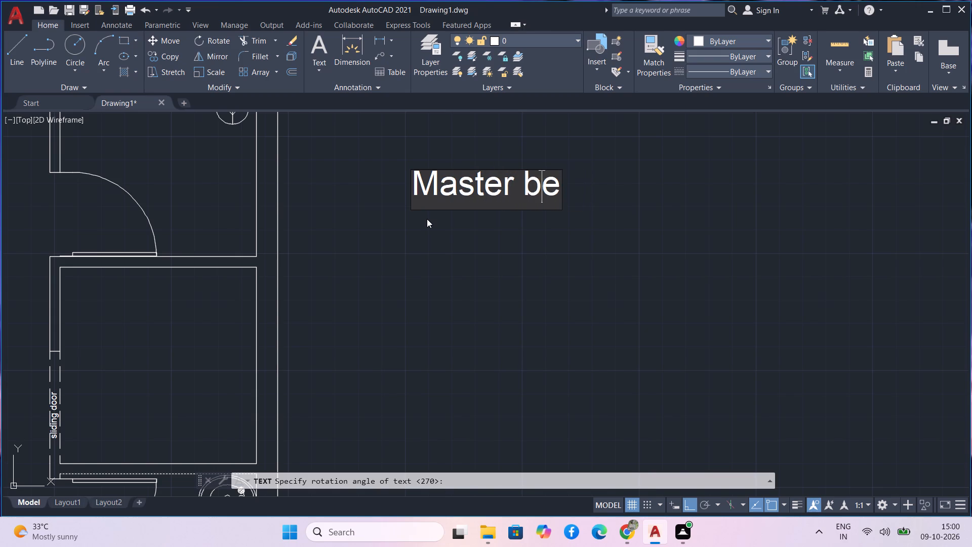
key("BackSpace")
key("Return")
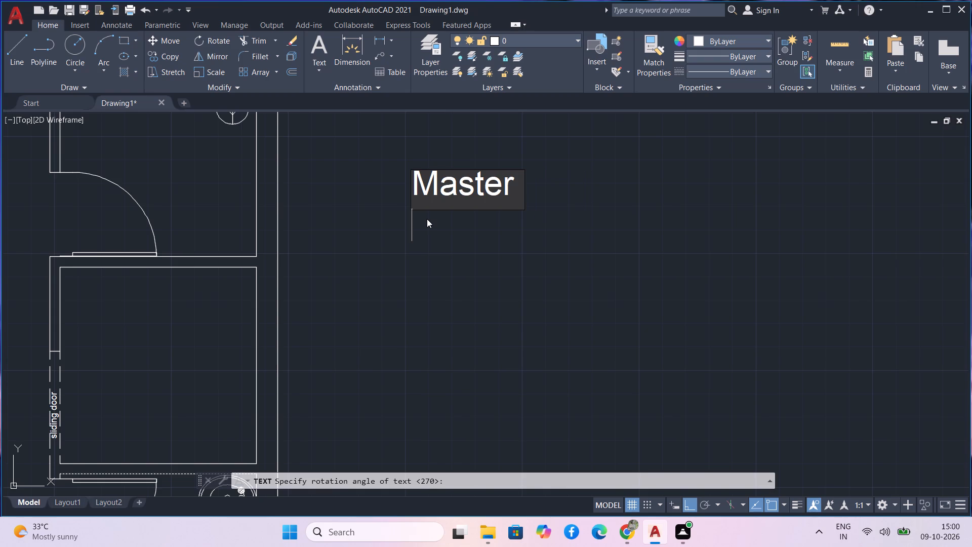
type("bed")
key("space")
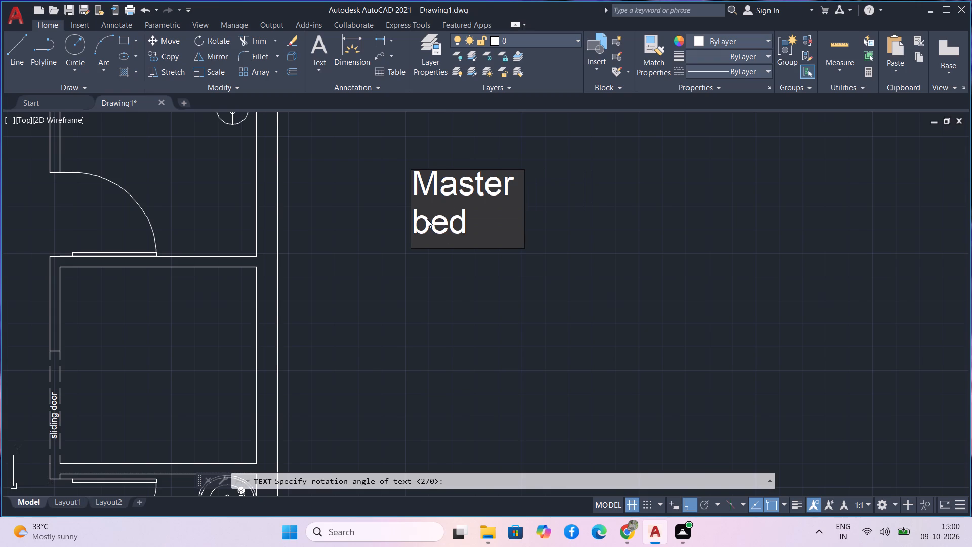
type("roo")
key("space")
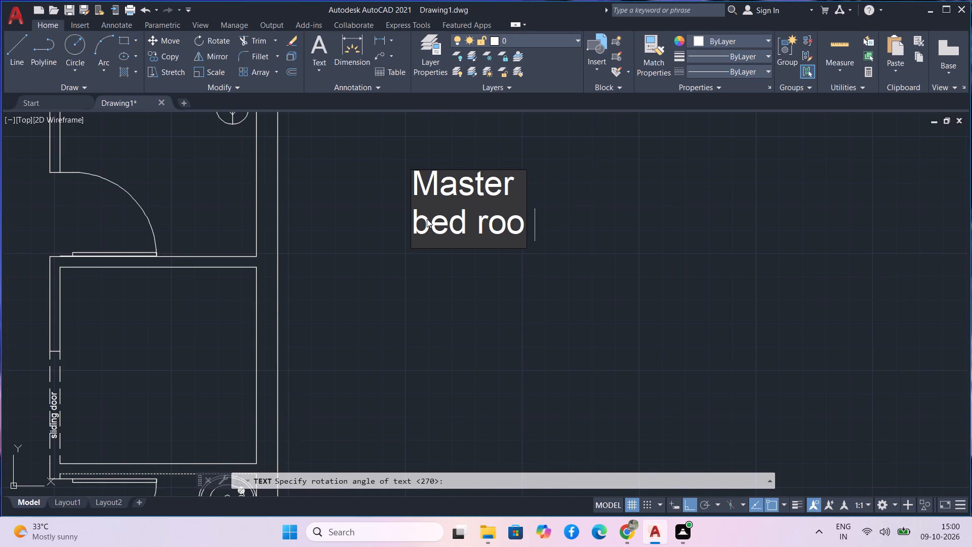
key("BackSpace")
key("m")
key("Return")
key("Return")
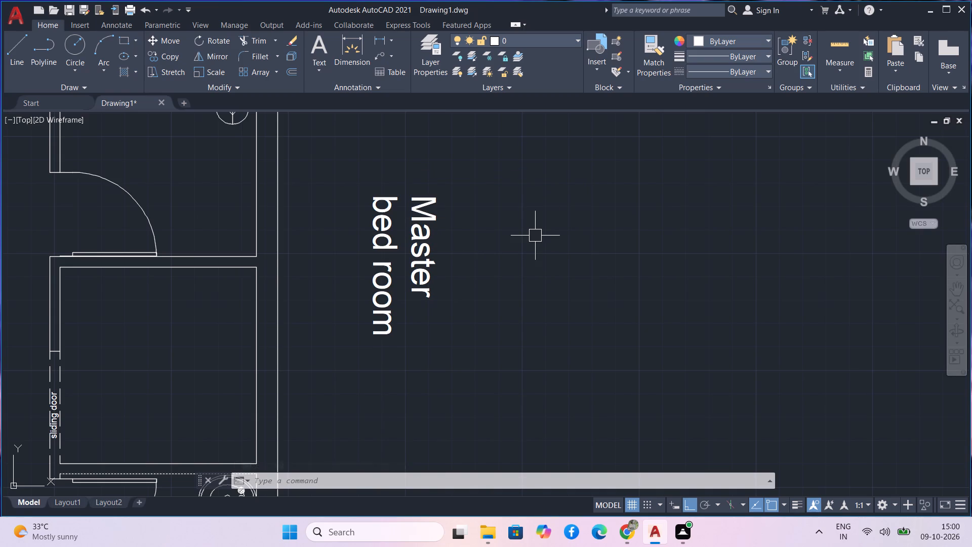
Add a horizontal single-line text "Bed room", about 9 in. high, in the empty area east of the "Master bed room" label.
type("text")
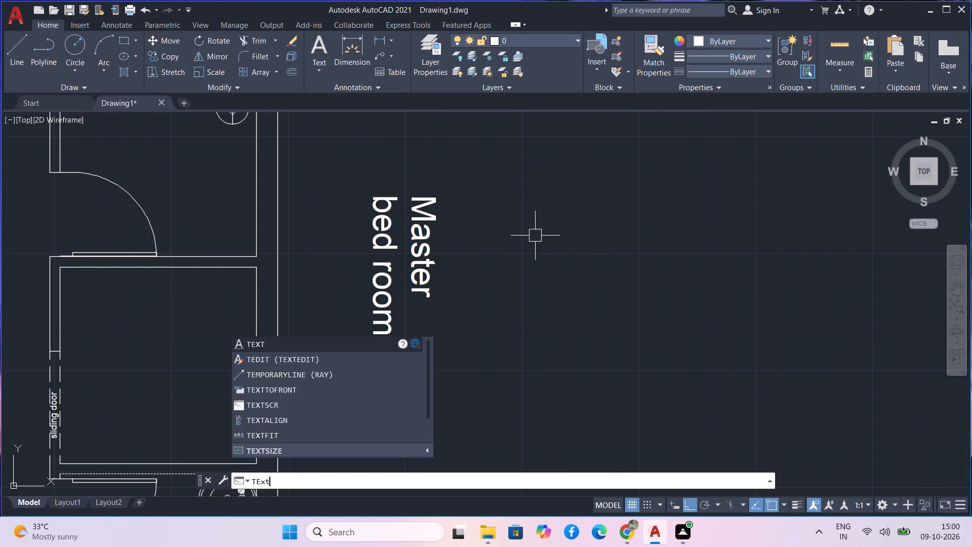
key("space")
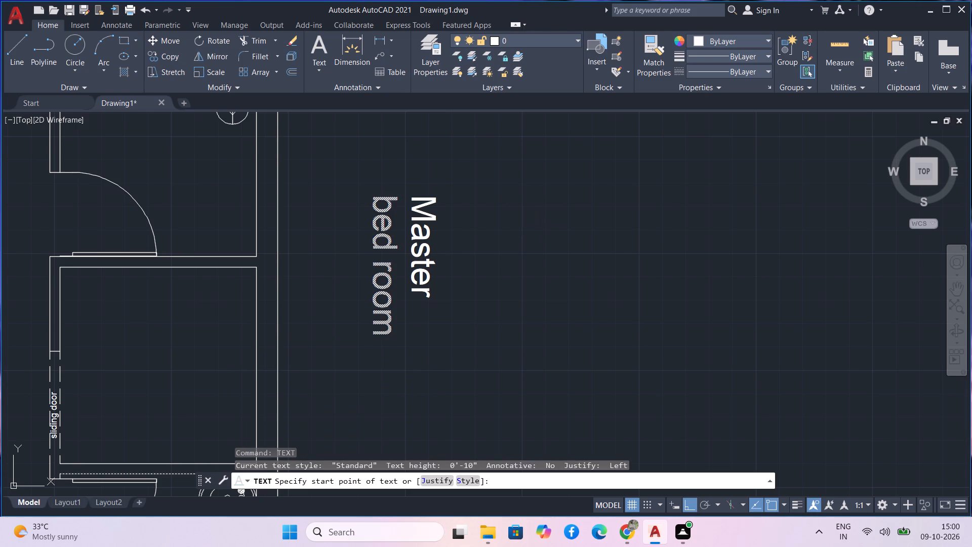
left_click(521, 197)
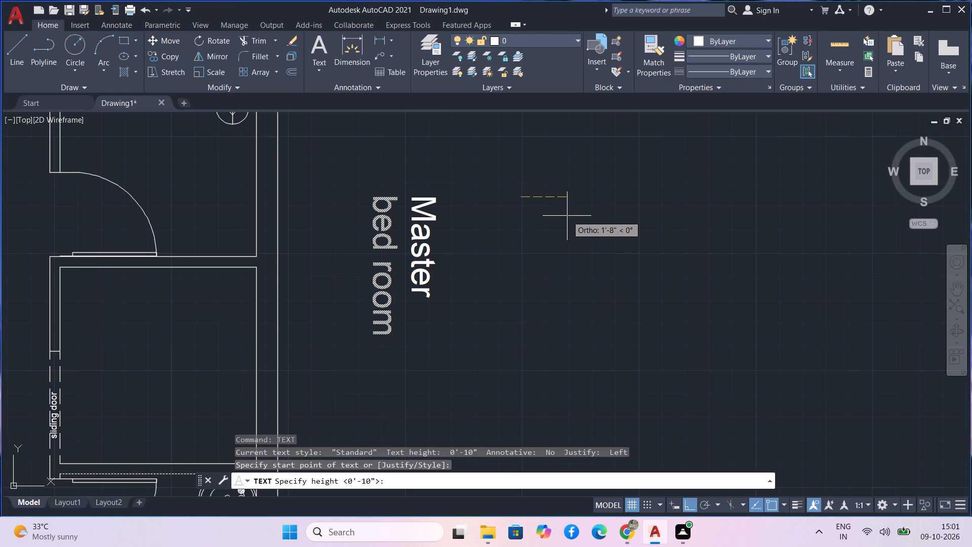
left_click(541, 208)
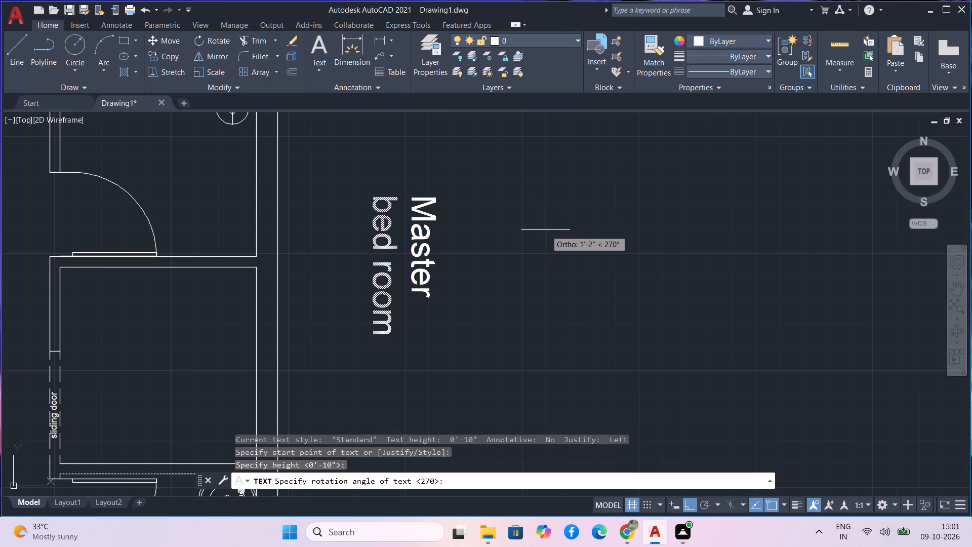
left_click(542, 210)
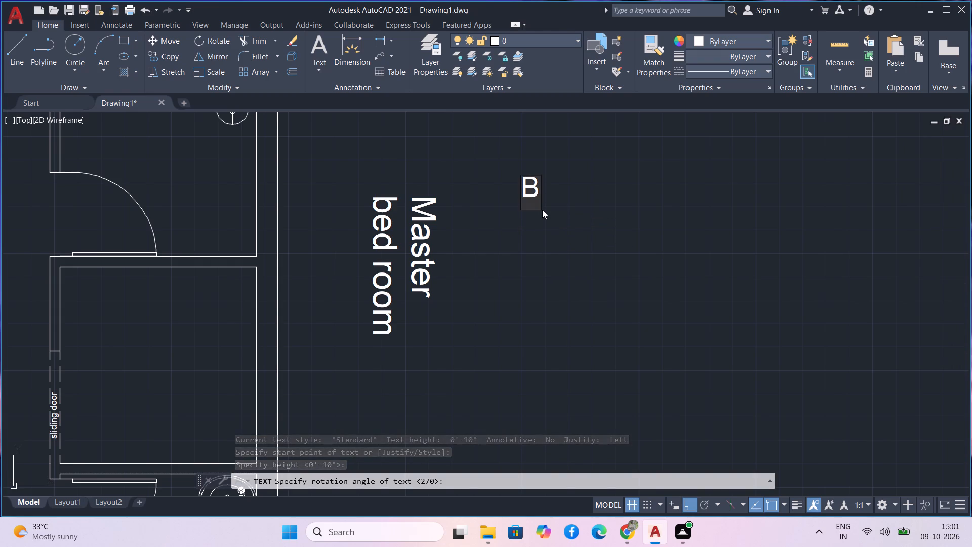
type("ed")
key("space")
type("room")
key("space")
key("Return")
key("Return")
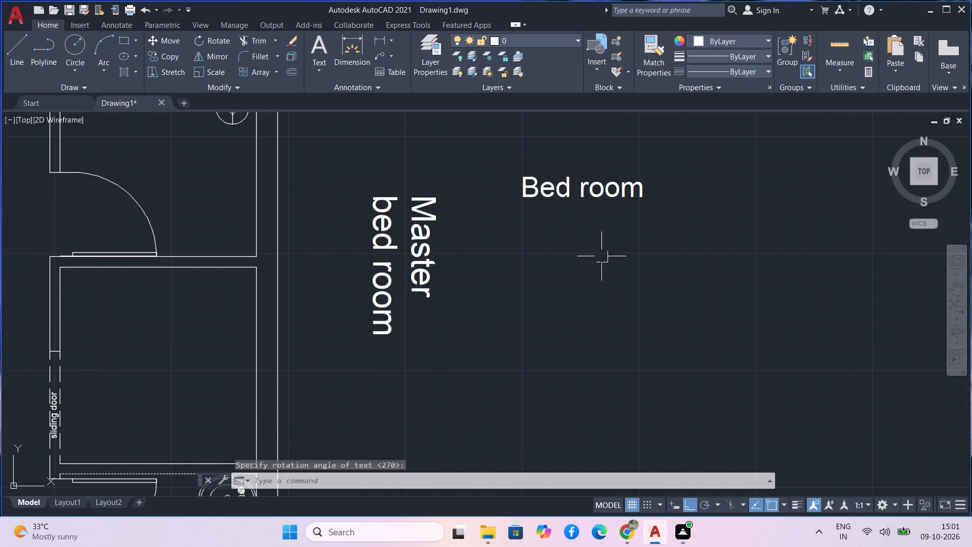
Add a horizontal single-line text "Utility", about 3 in. high, in the empty area east of the "Bed room" label.
middle_click_drag(690, 242, 588, 306)
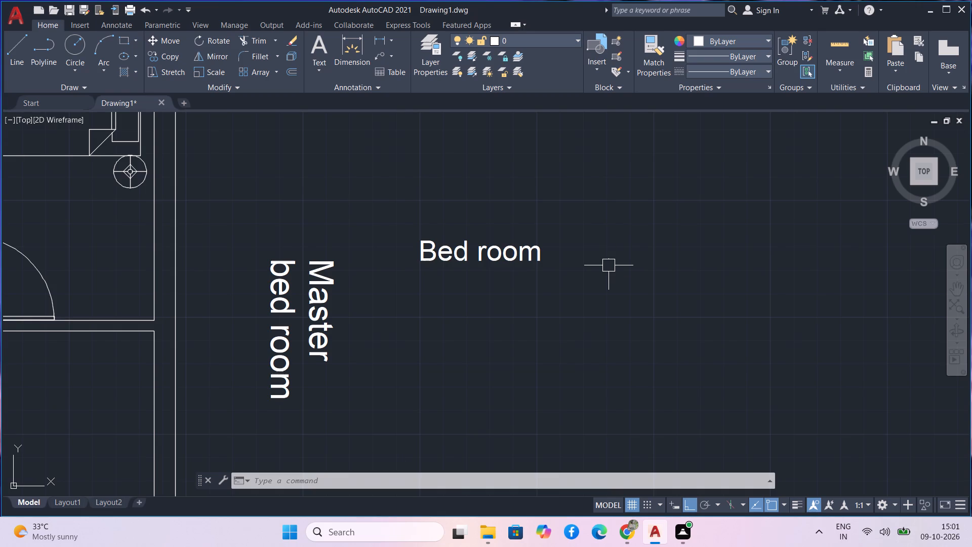
type("te")
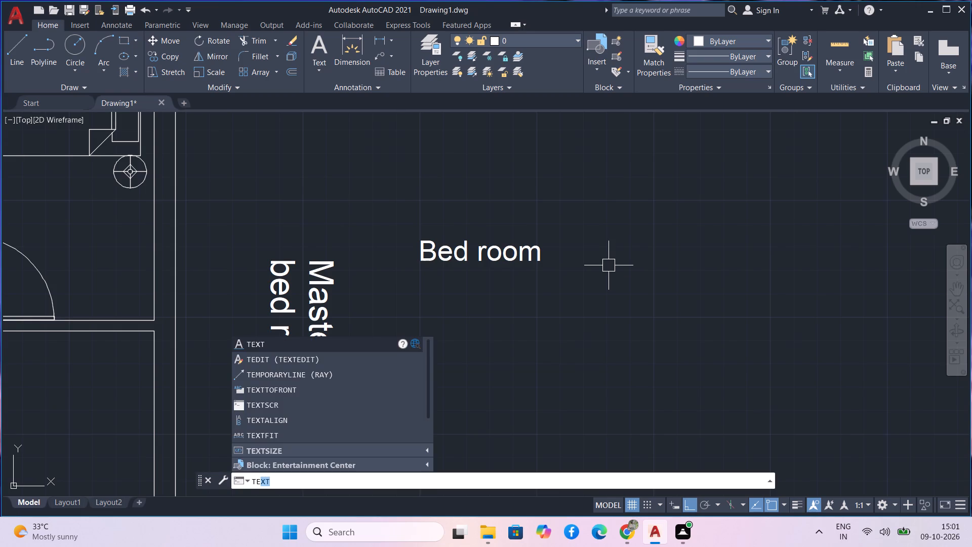
key("space")
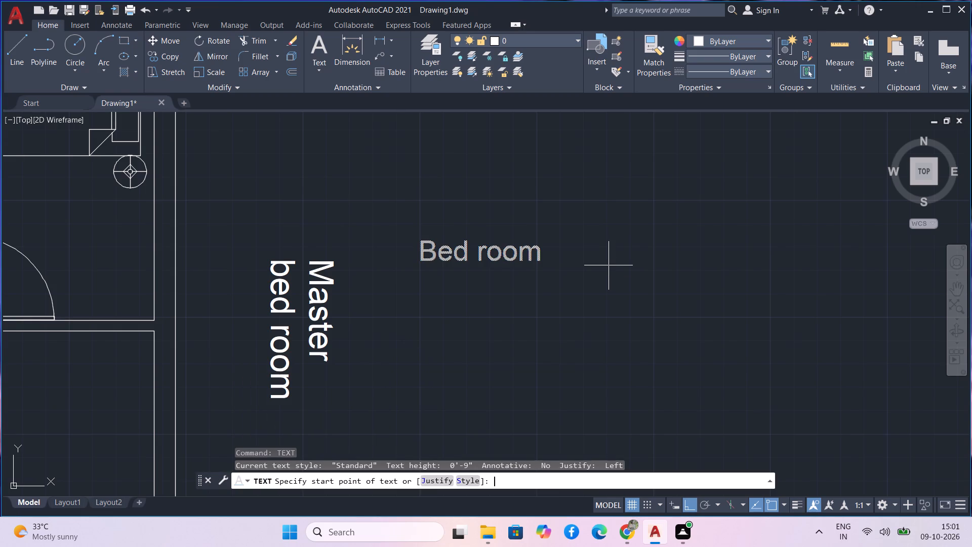
left_click(585, 248)
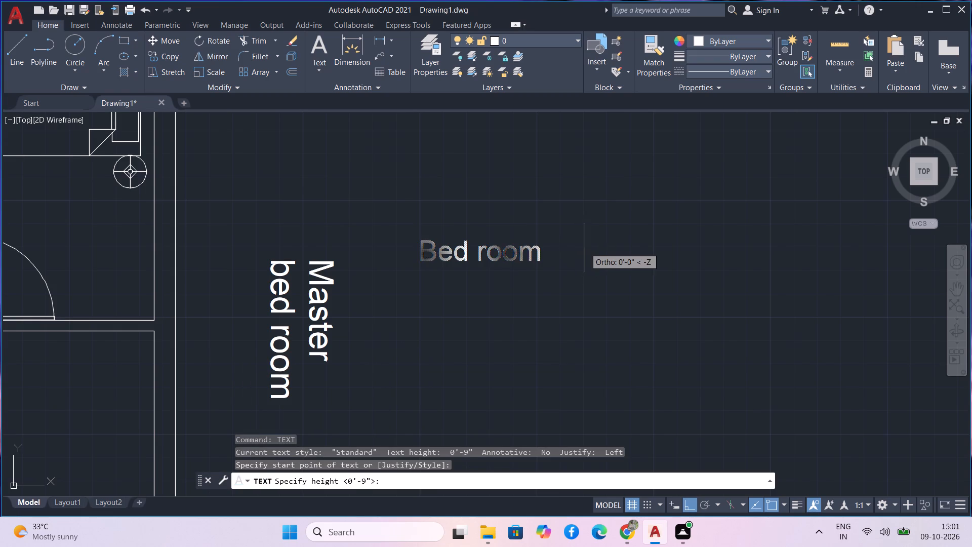
scroll(606, 246, "up", 2)
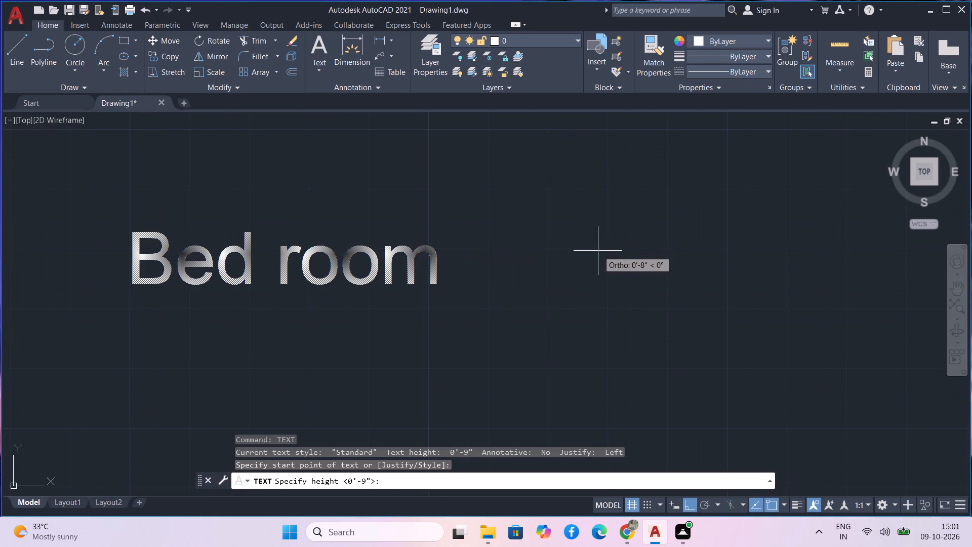
left_click(569, 245)
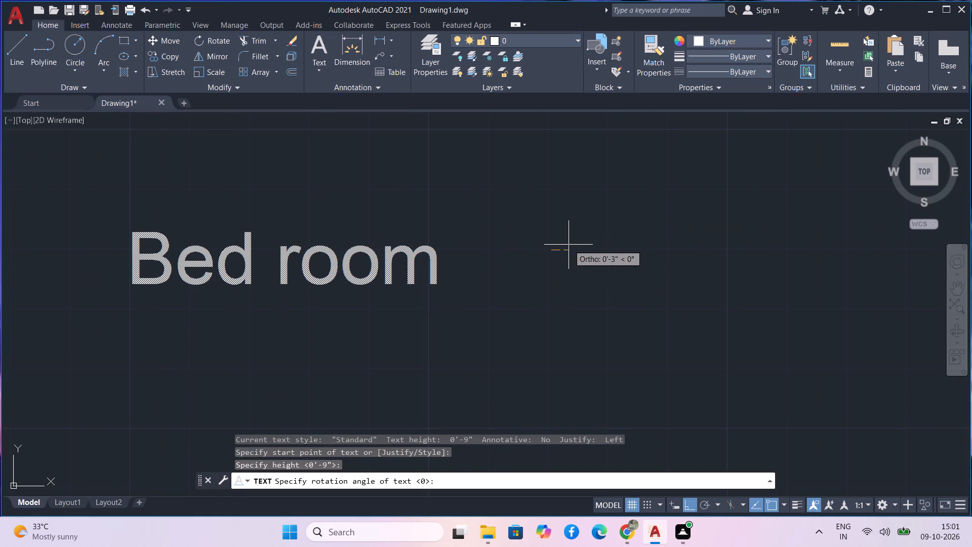
left_click(569, 245)
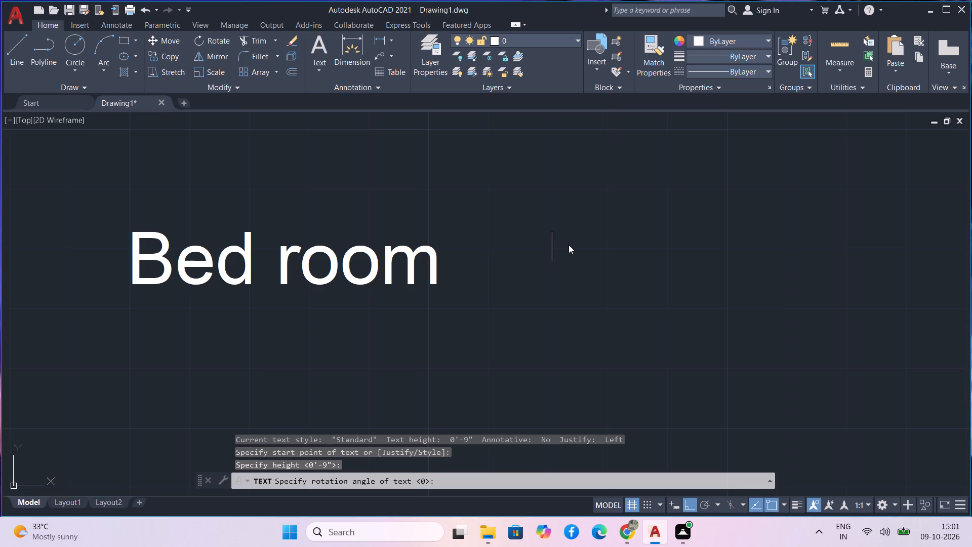
type("util")
key("BackSpace")
key("BackSpace")
key("BackSpace")
key("BackSpace")
key("BackSpace")
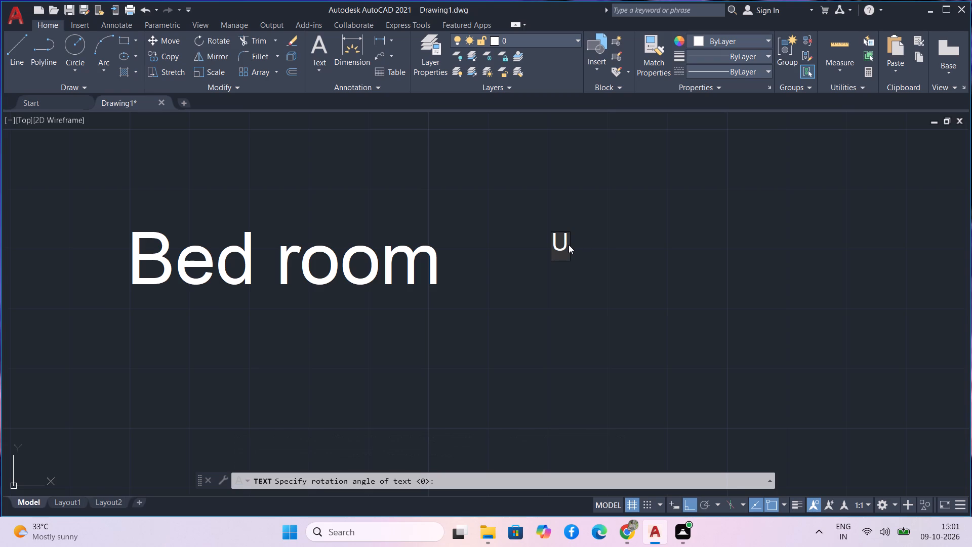
type("tility")
key("Return")
key("Return")
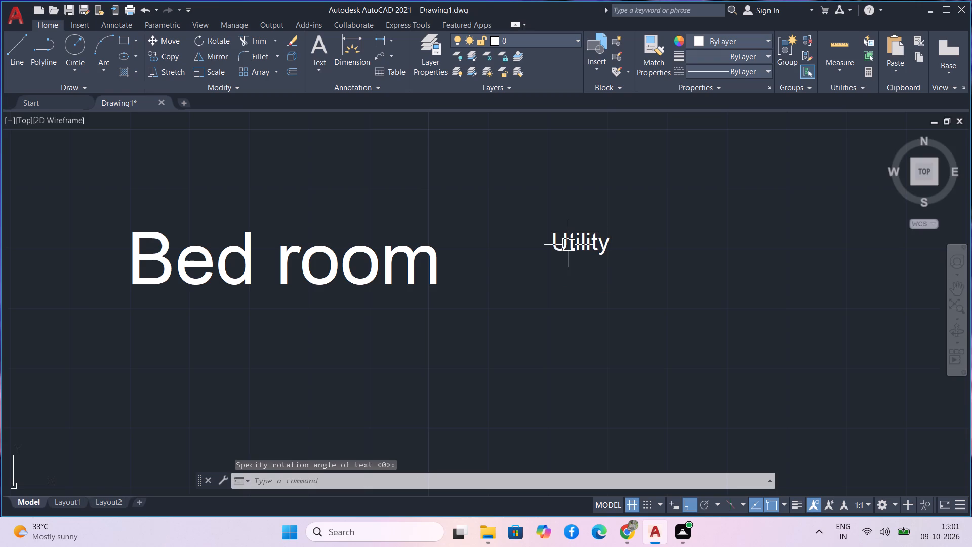
Scale the horizontal "Bed room" label down to roughly 60% of its size from its lower-left corner.
middle_click_drag(666, 263, 615, 279)
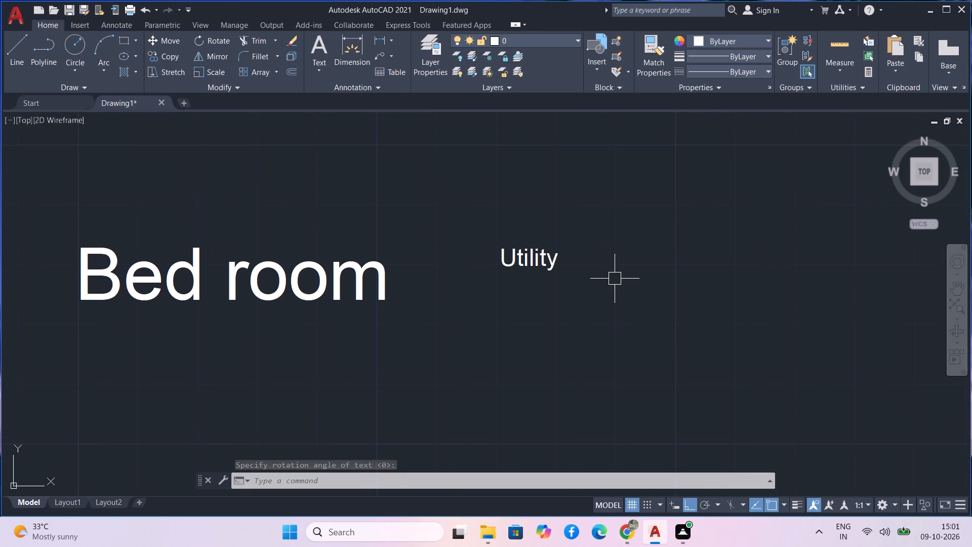
left_click_drag(359, 309, 317, 259)
left_click(267, 225)
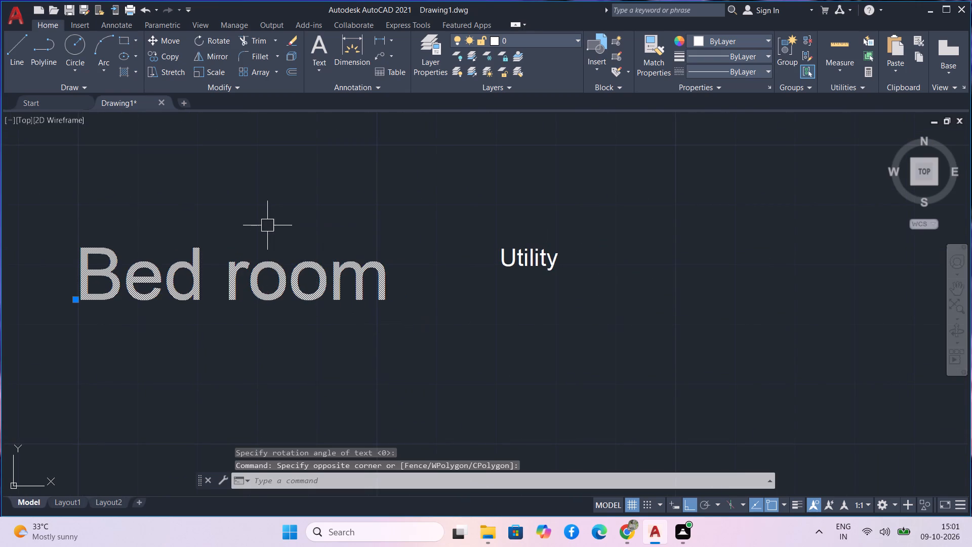
type("sc")
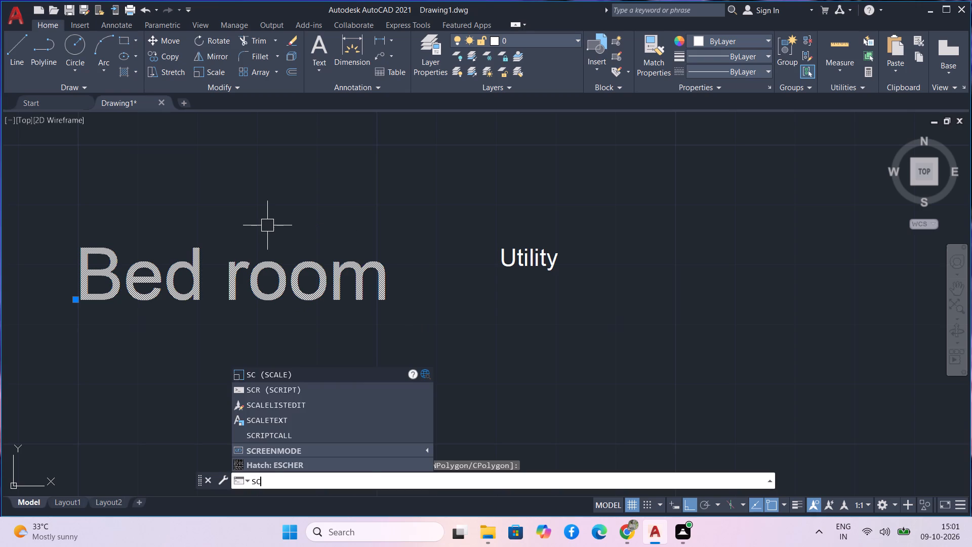
key("space")
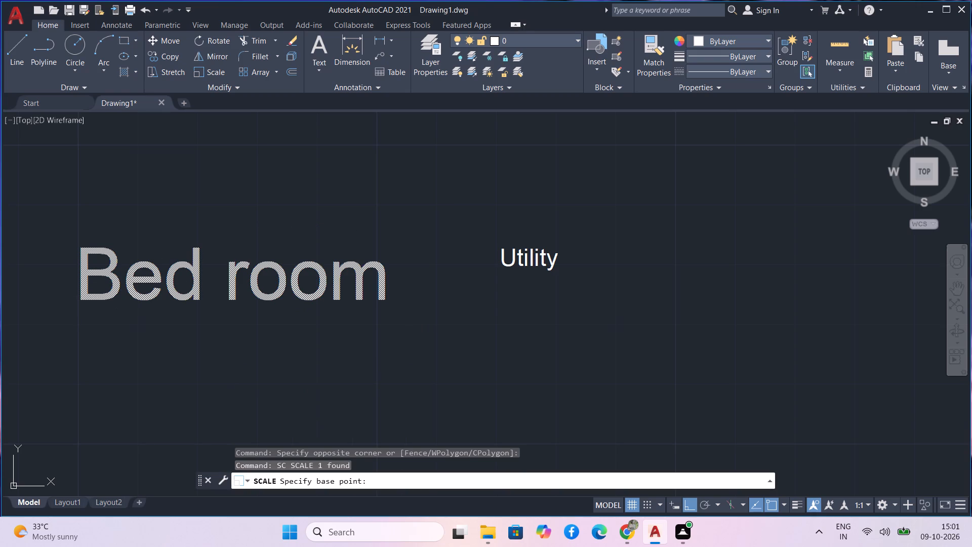
left_click(81, 298)
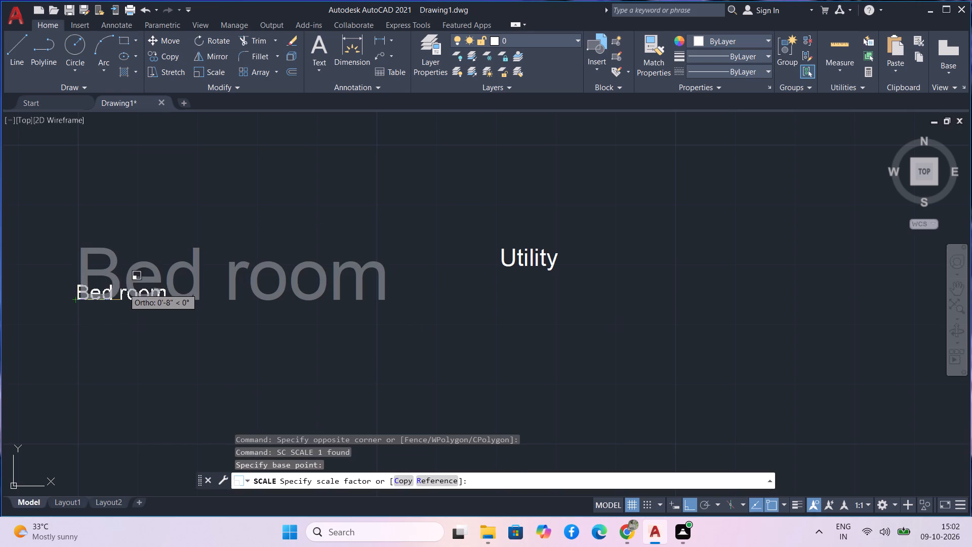
left_click(174, 282)
Move the "Utility" label west and slightly south, beside the end of the "Bed room" label, with Ortho off.
left_click_drag(606, 305, 598, 289)
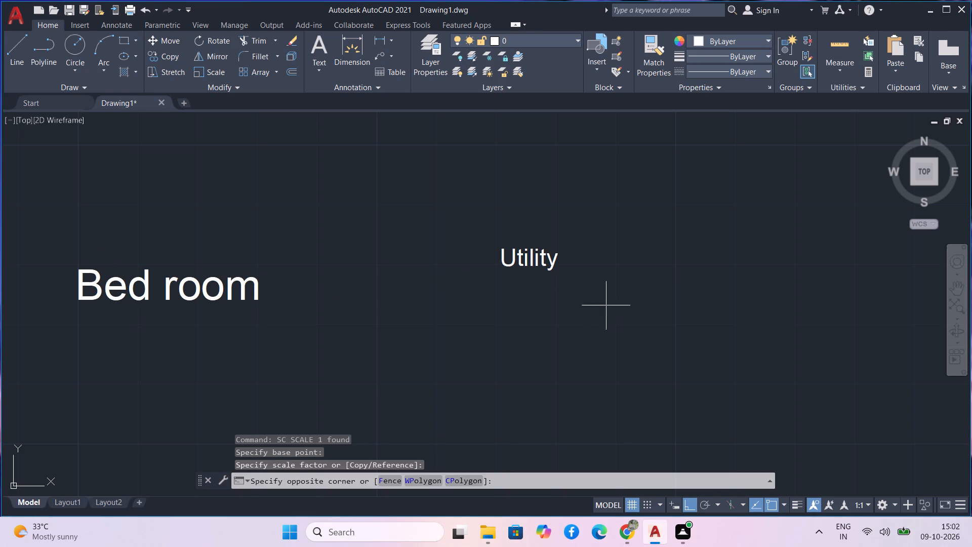
left_click_drag(598, 289, 574, 259)
left_click(493, 222)
type("m")
key("space")
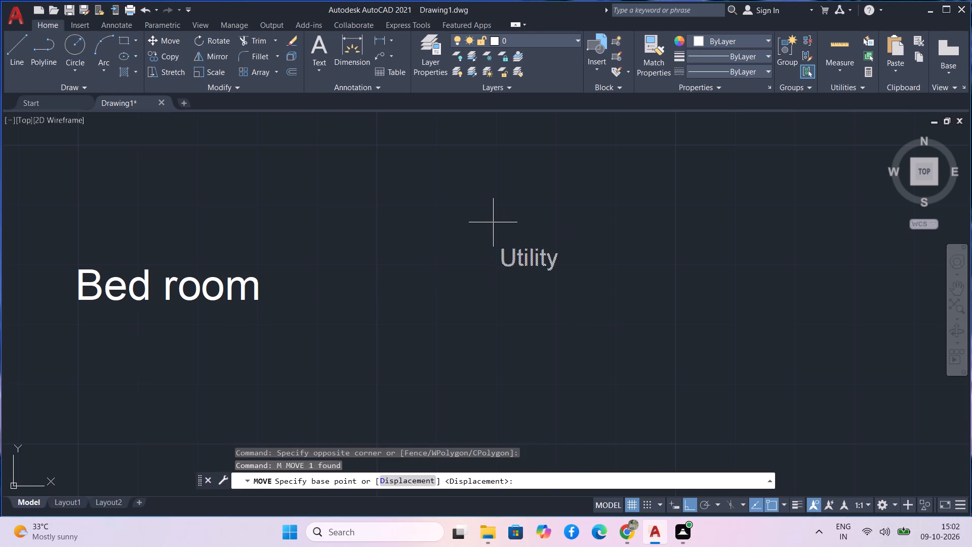
left_click_drag(535, 260, 530, 269)
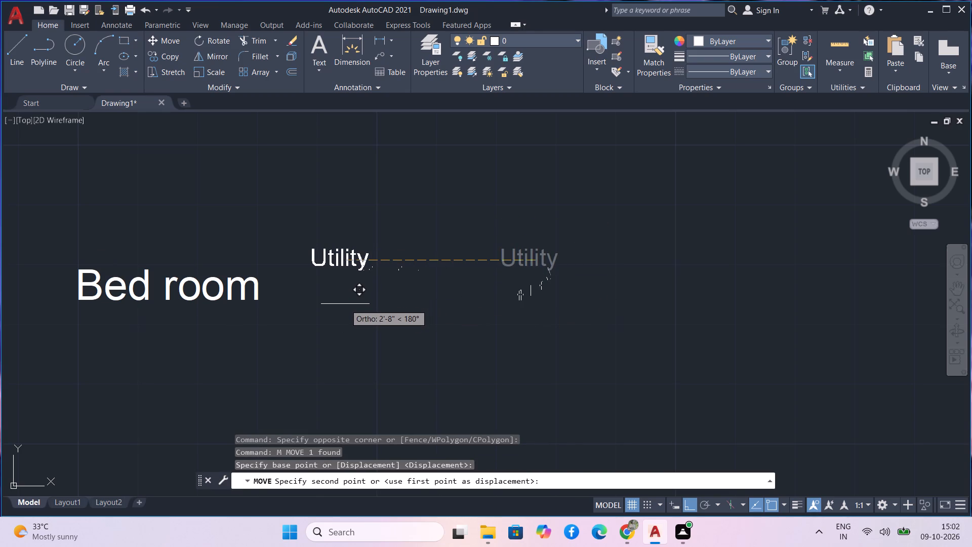
key("F8")
left_click(339, 296)
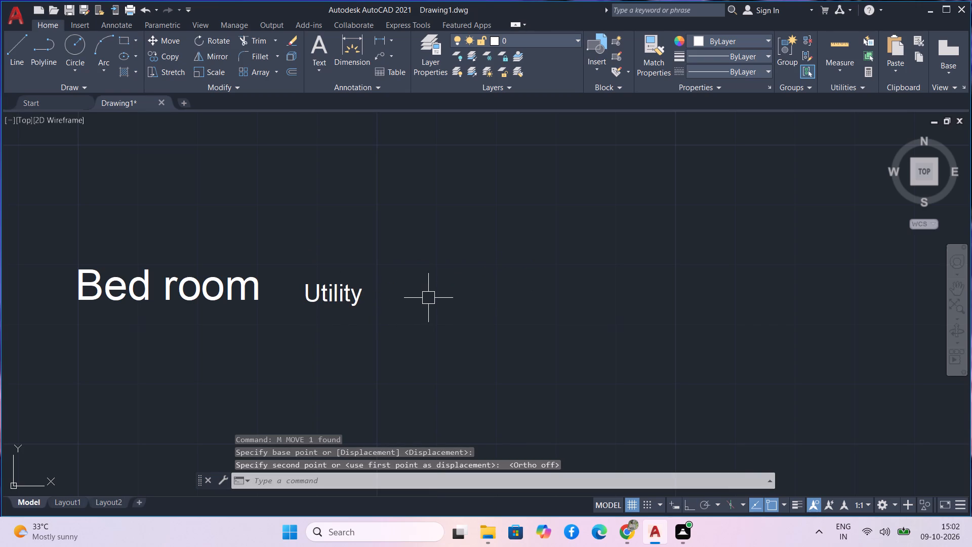
Begin a horizontal single-line text just east of the "Utility" label, about 3 in. high and unrotated, with Ortho on.
type("te")
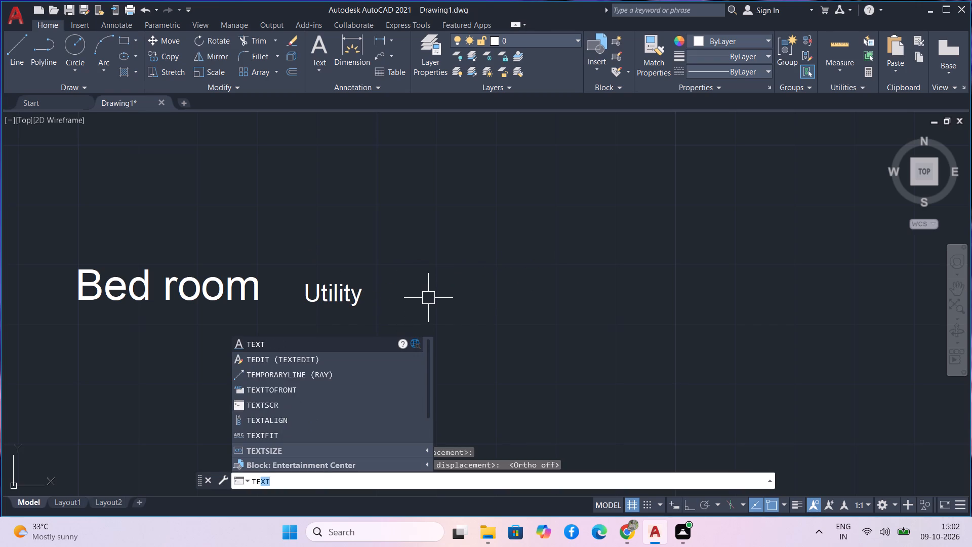
type("xt")
key("space")
key("F8")
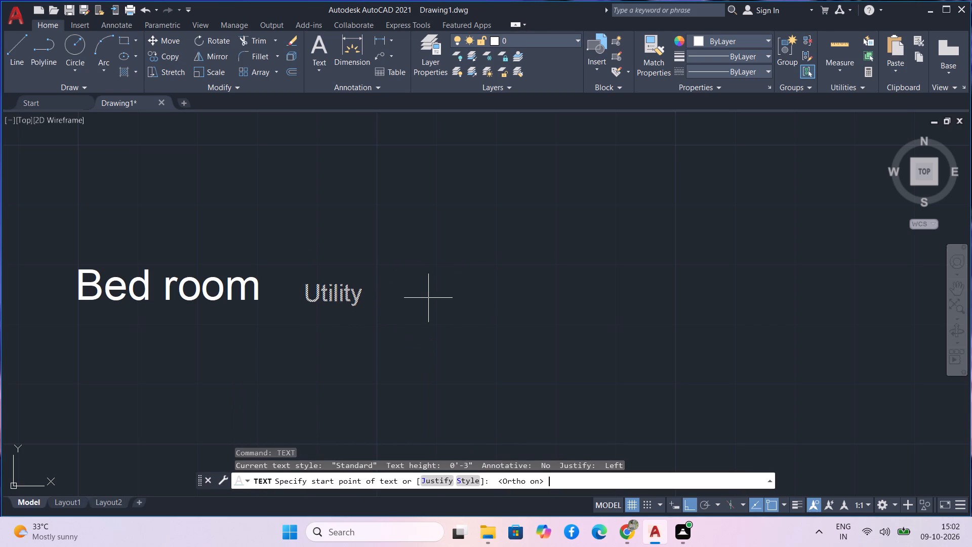
left_click(397, 288)
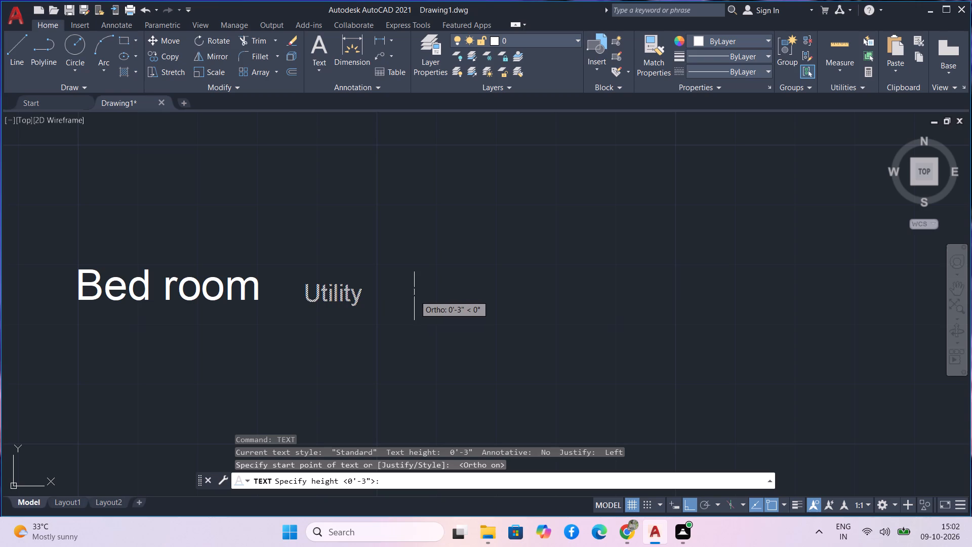
left_click(412, 297)
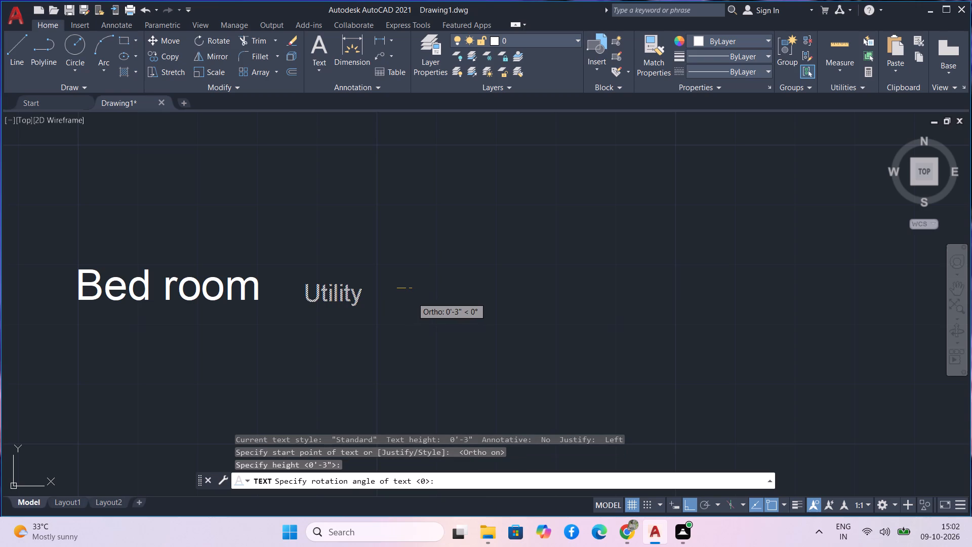
left_click(412, 297)
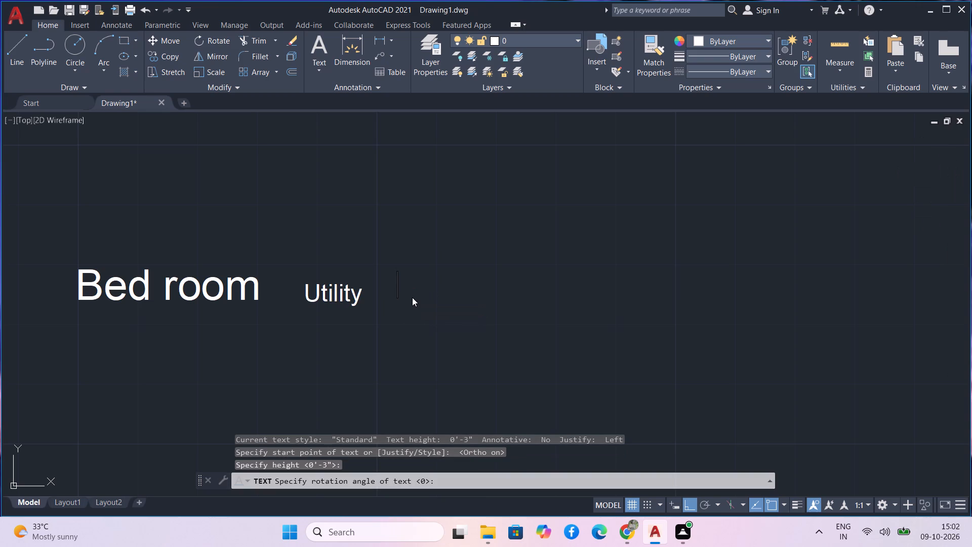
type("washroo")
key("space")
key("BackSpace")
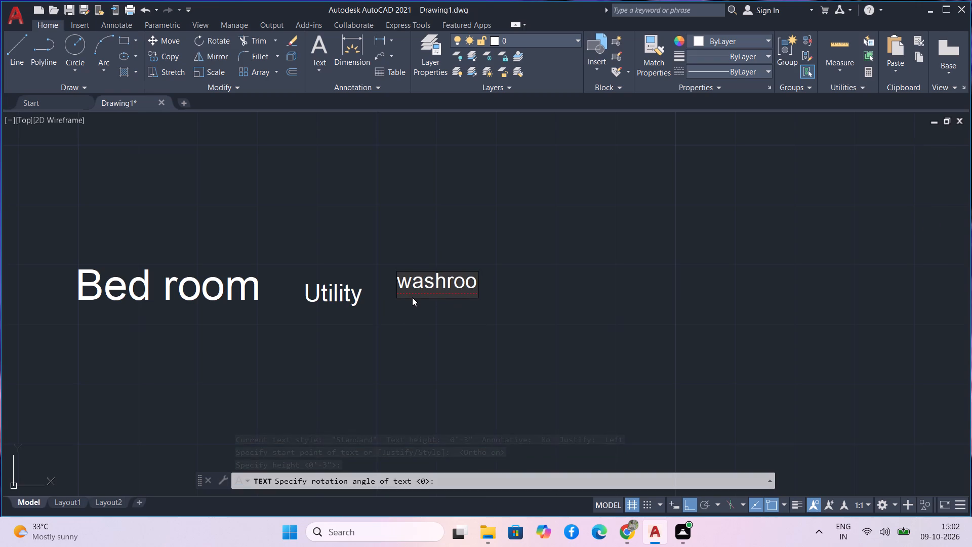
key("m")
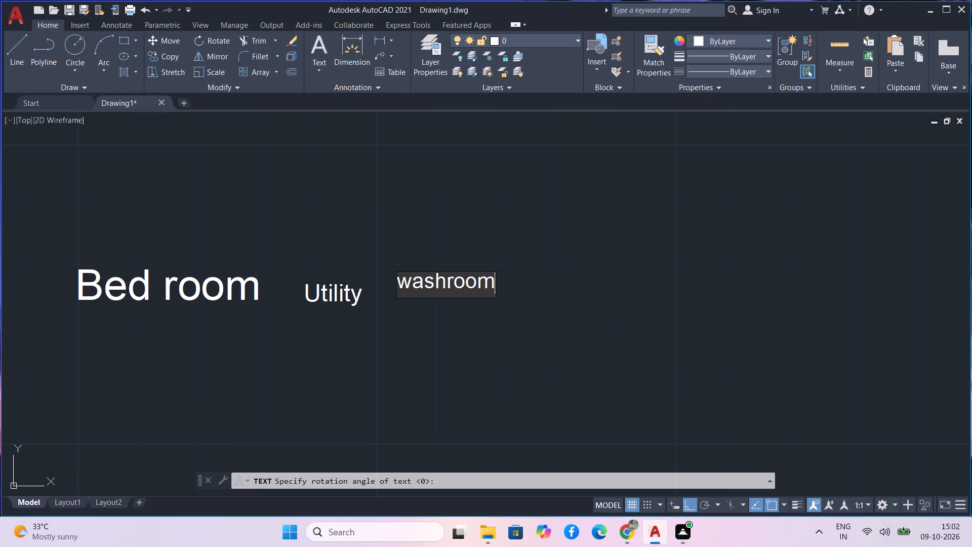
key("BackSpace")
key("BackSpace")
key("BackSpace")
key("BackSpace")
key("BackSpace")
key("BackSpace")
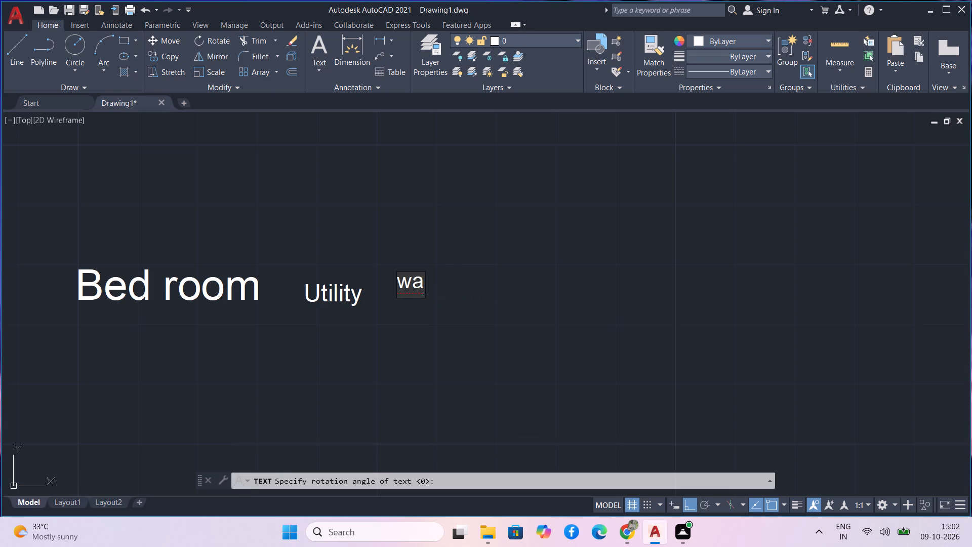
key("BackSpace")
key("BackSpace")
Enter the open text label as two lines, "Common" above "washroom", and finish it.
type("commo")
type("n")
key("space")
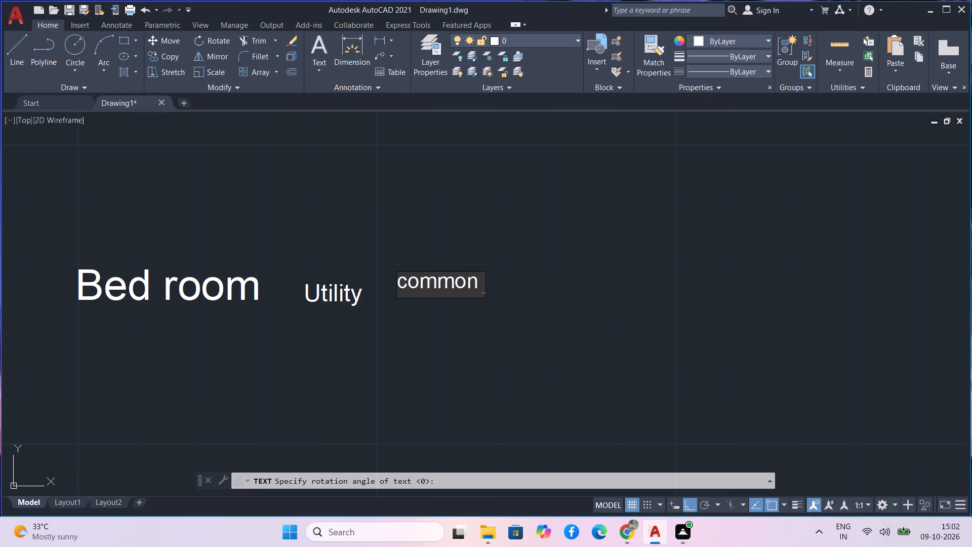
key("Return")
key("w")
type("ashroom")
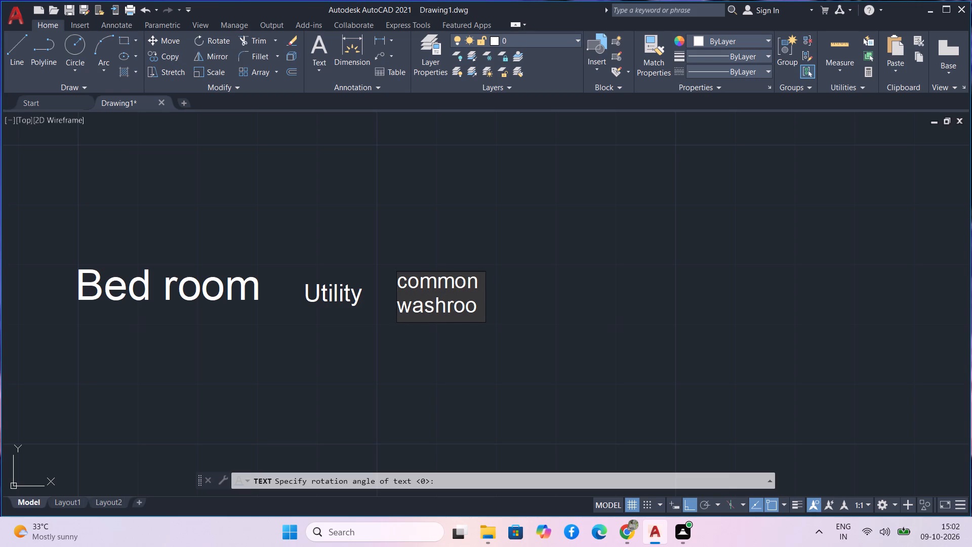
left_click(405, 282)
key("BackSpace")
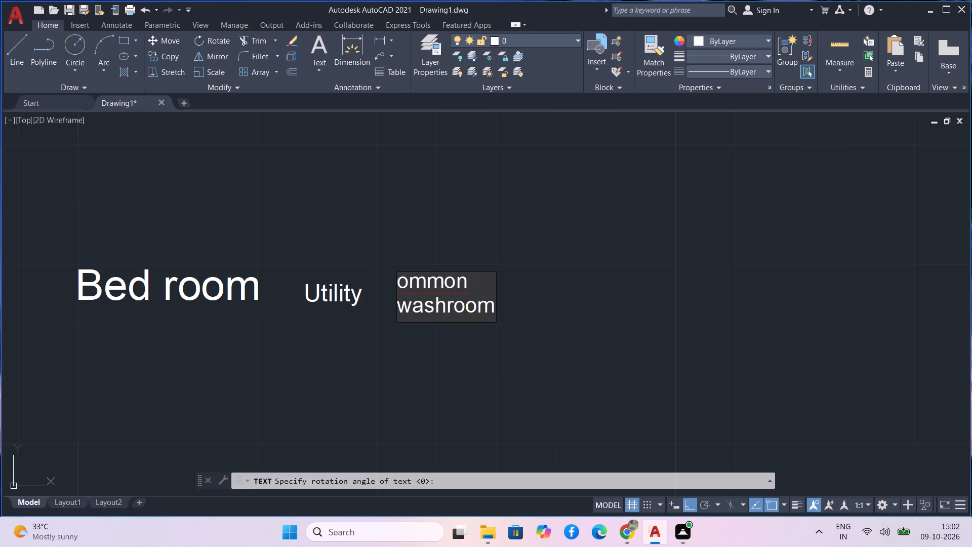
key("Return")
key("Return")
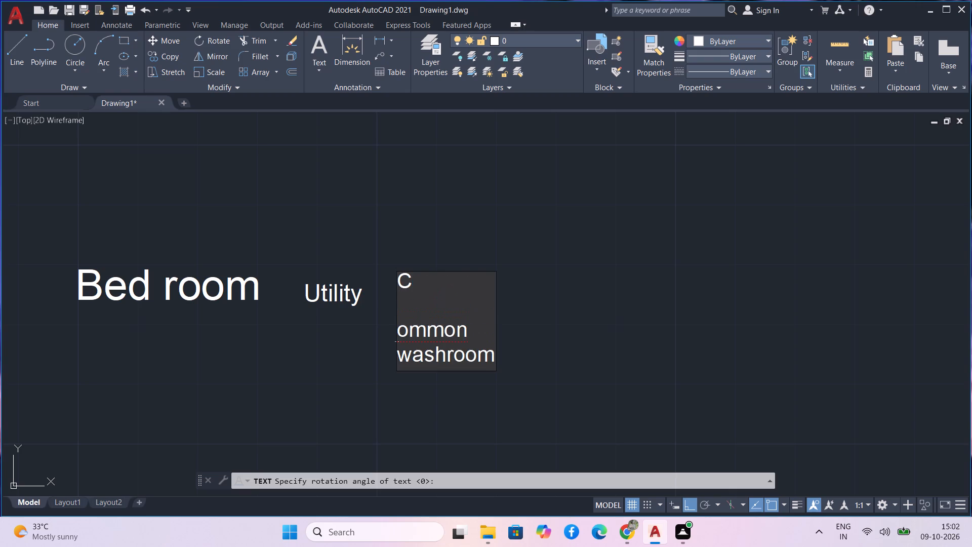
key("BackSpace")
key("BackSpace")
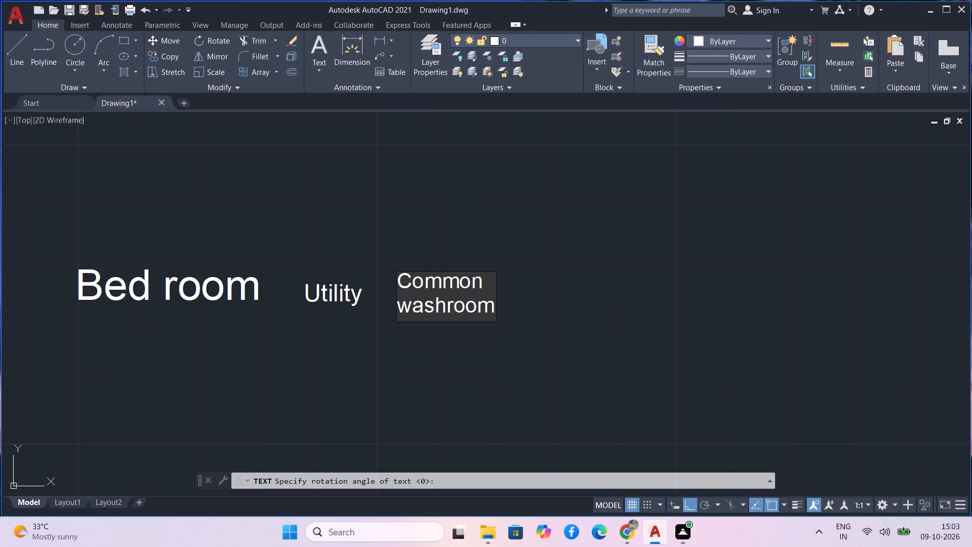
left_click(495, 304)
key("Return")
key("Return")
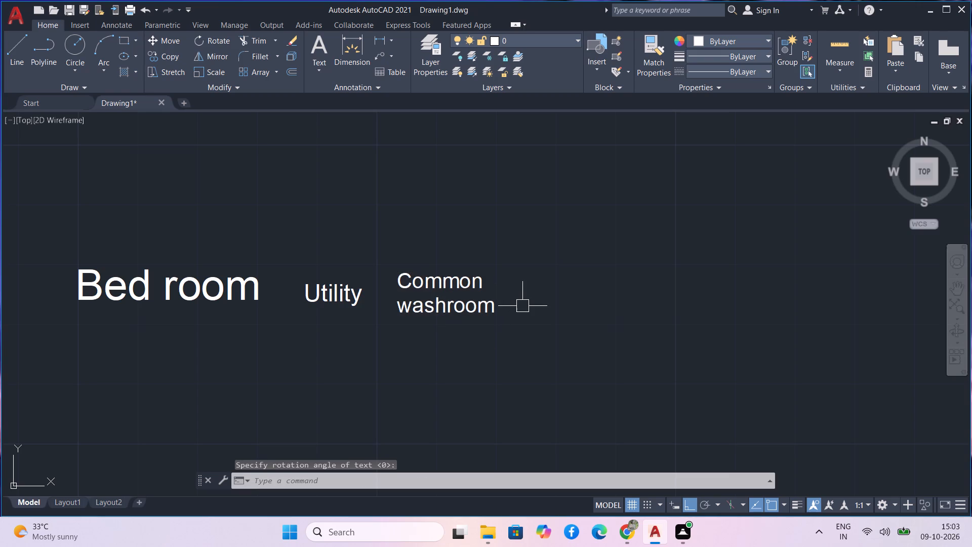
Add a horizontal text about 3 in. high just east of the "Common washroom" label, reading "Attached" above "washroom".
type("text")
key("space")
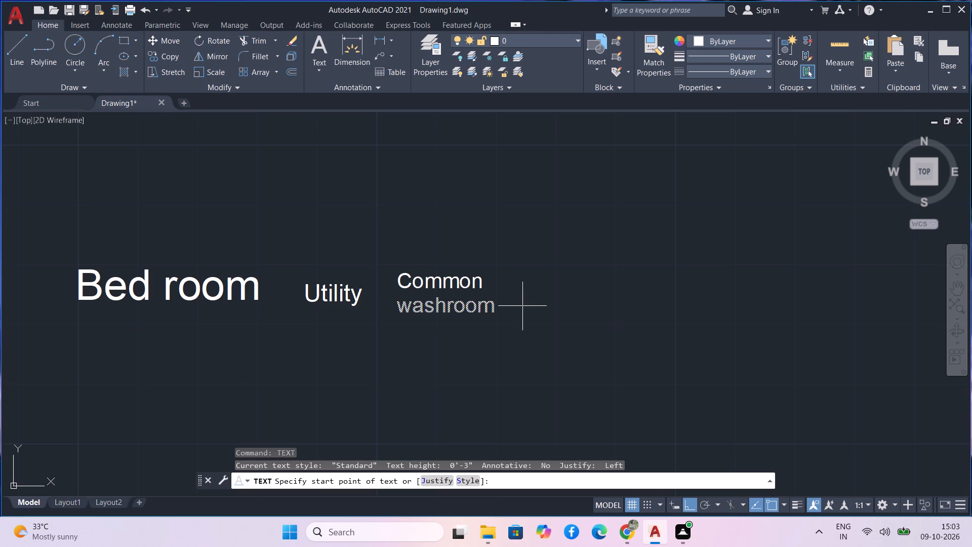
left_click(522, 282)
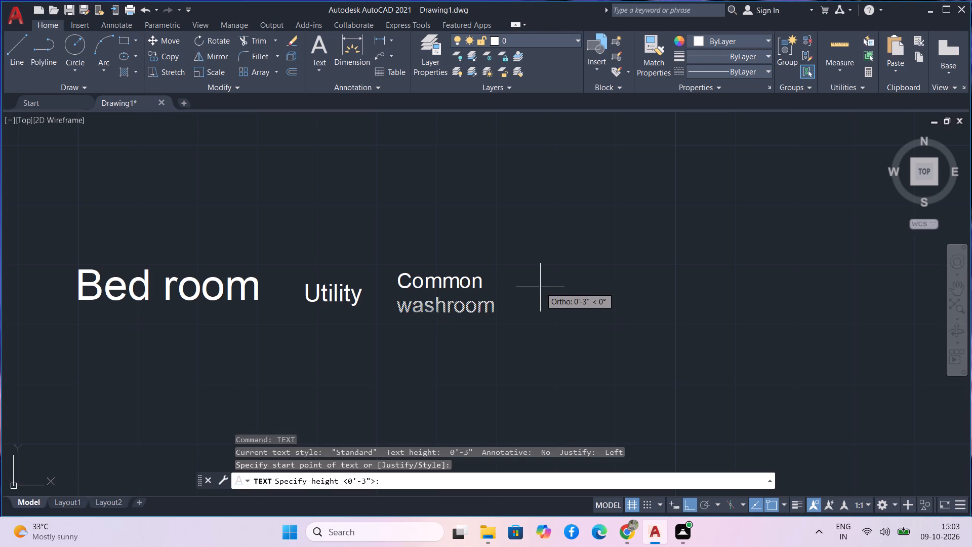
left_click(540, 287)
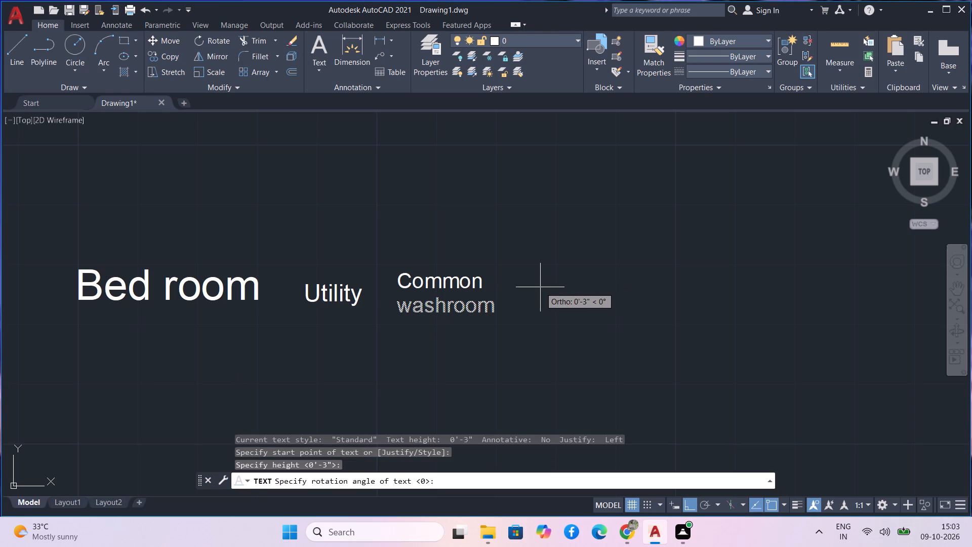
left_click(540, 287)
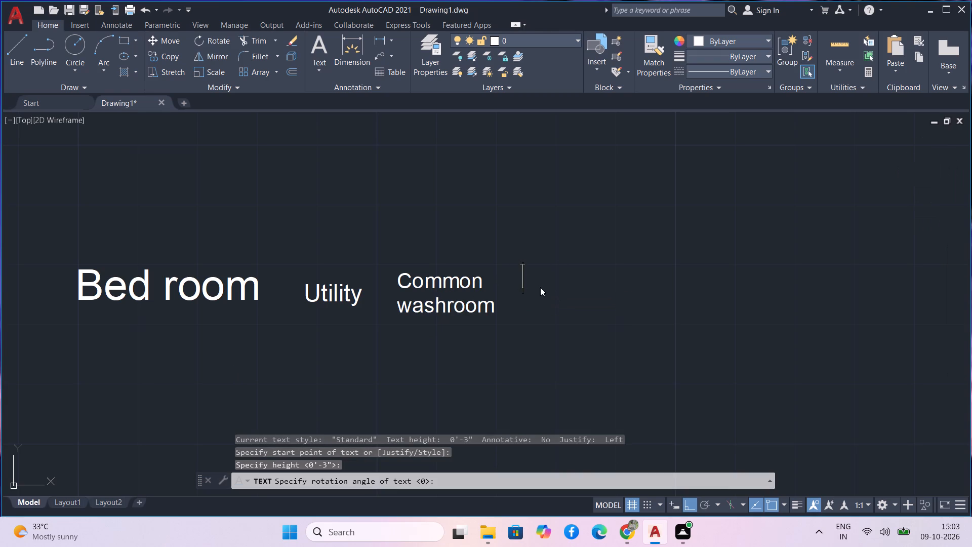
type("attached")
key("space")
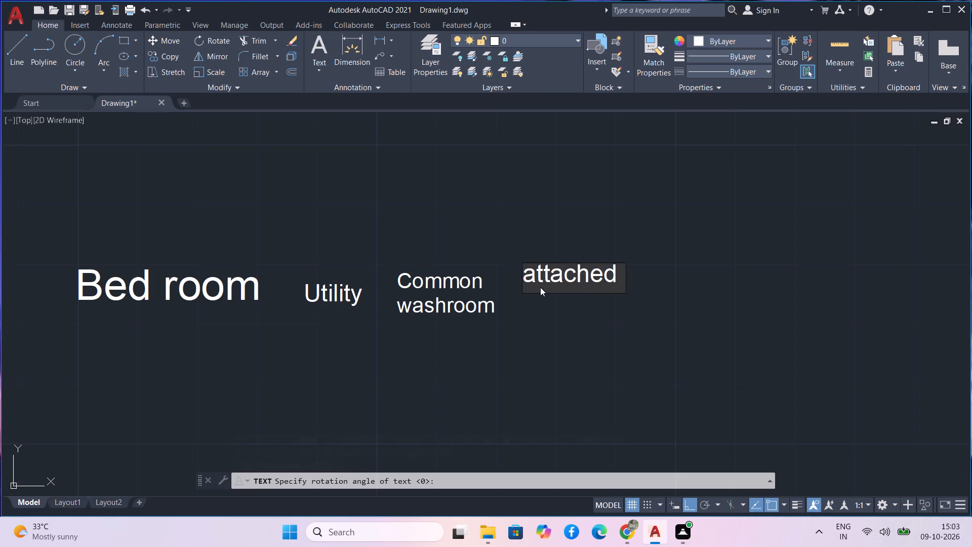
type("was")
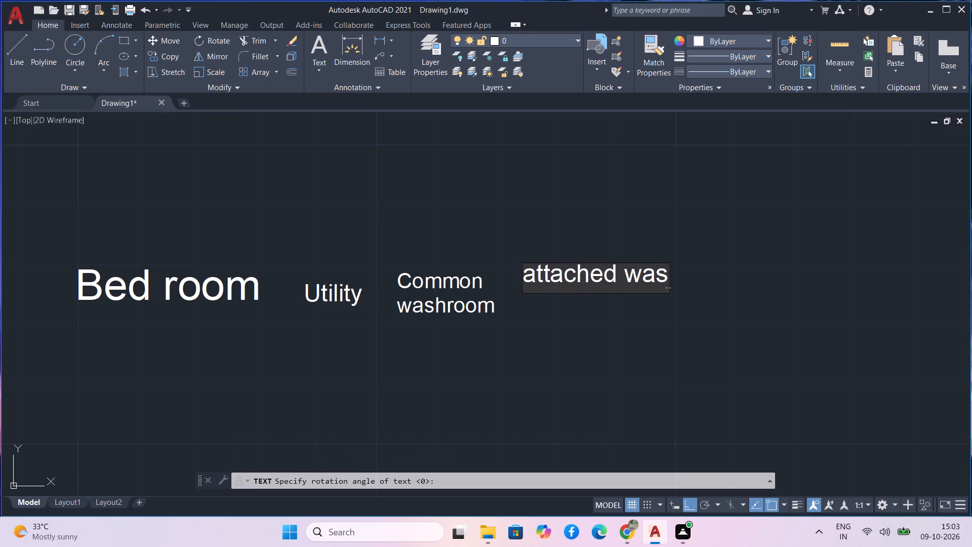
key("BackSpace")
key("BackSpace")
key("BackSpace")
key("Return")
type("washr")
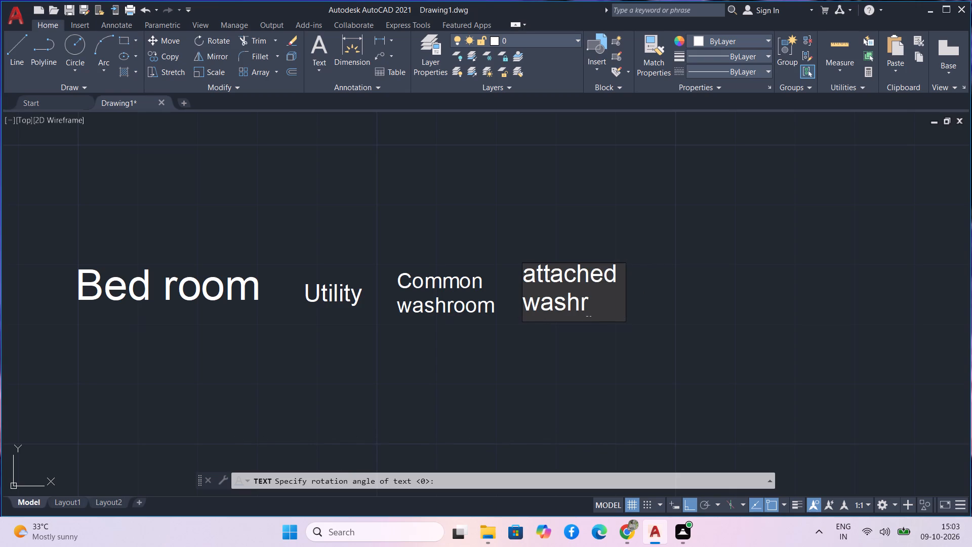
type("oom")
key("space")
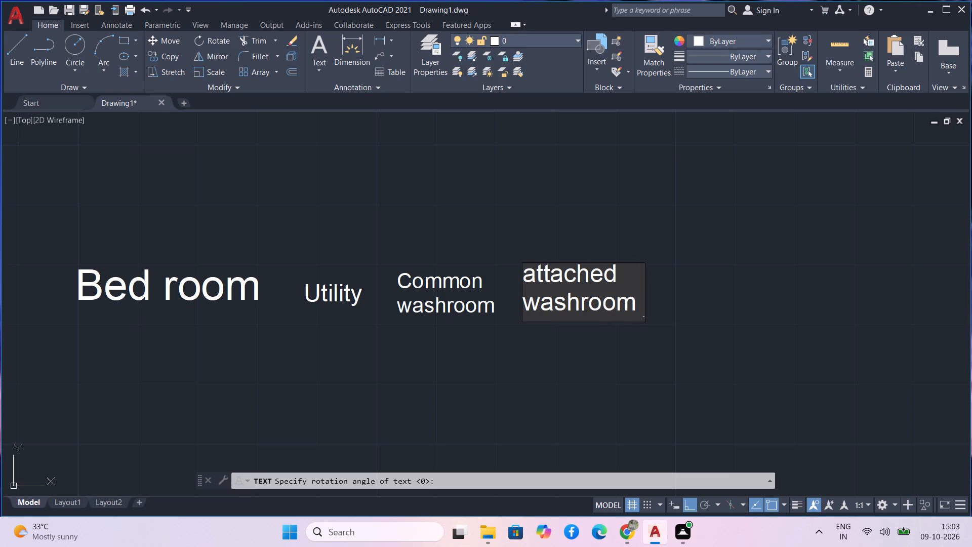
left_click(533, 279)
key("BackSpace")
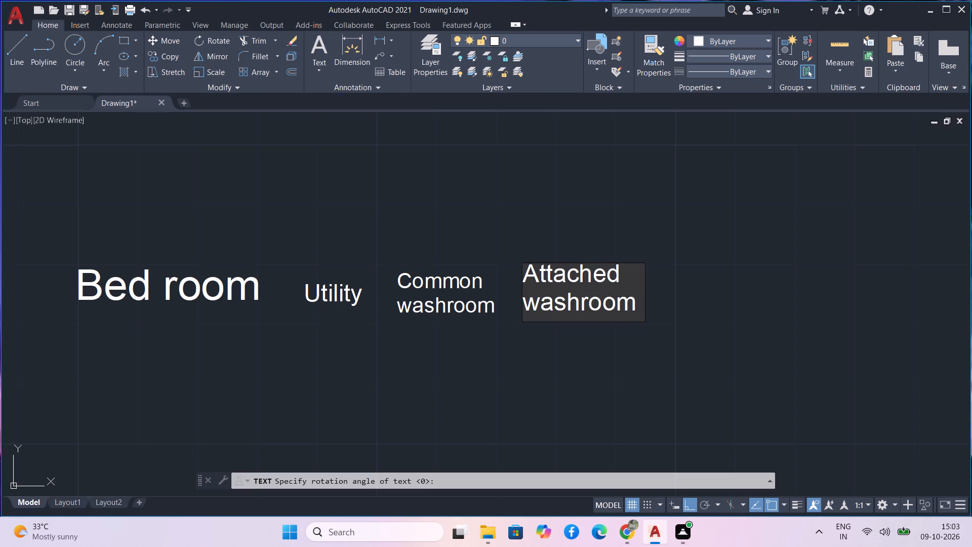
left_click(636, 305)
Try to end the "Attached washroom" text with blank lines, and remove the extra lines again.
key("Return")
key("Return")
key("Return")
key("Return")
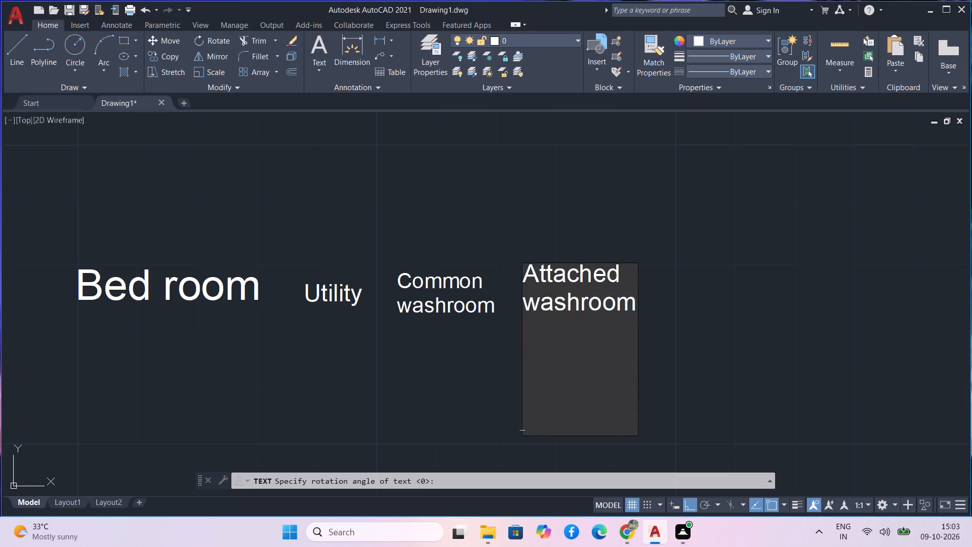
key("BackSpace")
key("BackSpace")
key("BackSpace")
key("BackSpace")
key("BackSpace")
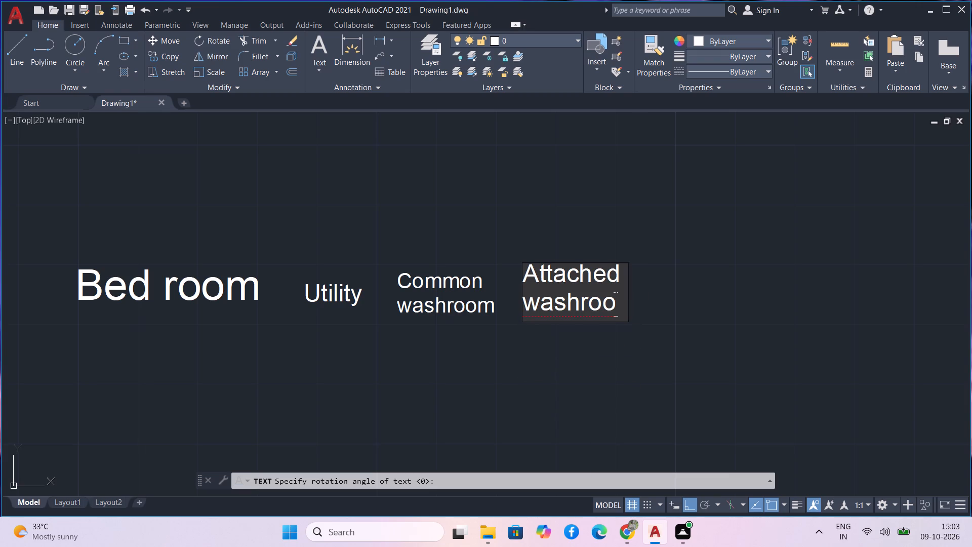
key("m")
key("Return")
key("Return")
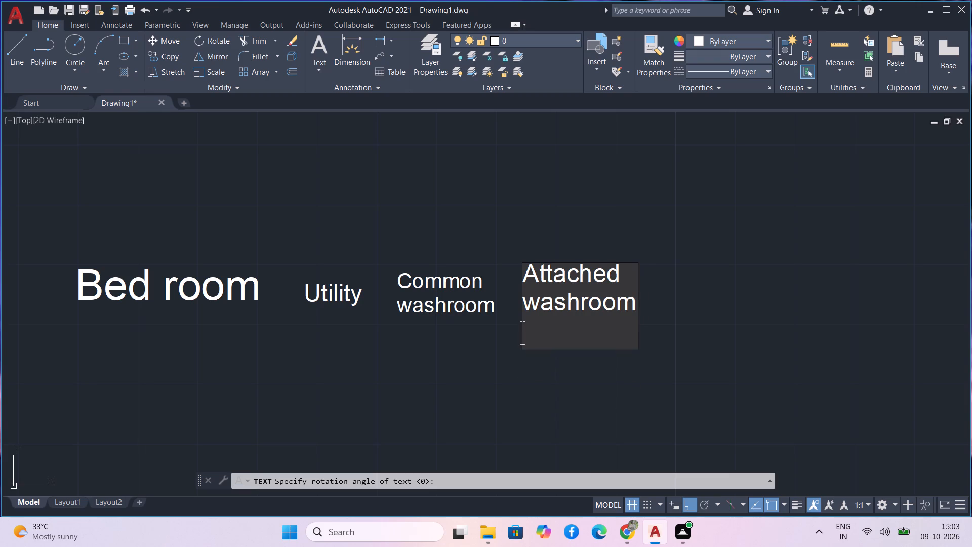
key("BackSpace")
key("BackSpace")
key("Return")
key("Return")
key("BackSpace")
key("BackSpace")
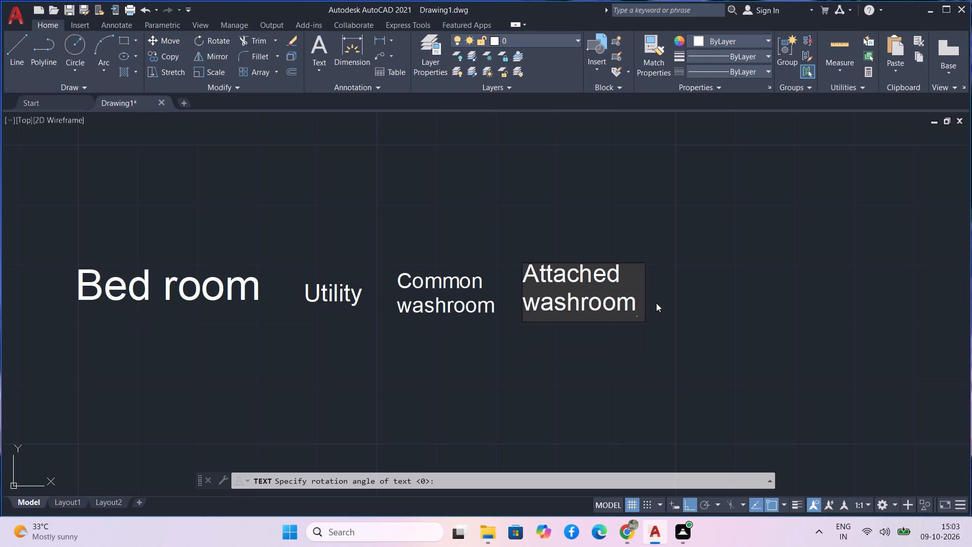
Place the text "Kitchen" just east of the "Attached washroom" label, with a capital K.
left_click(661, 305)
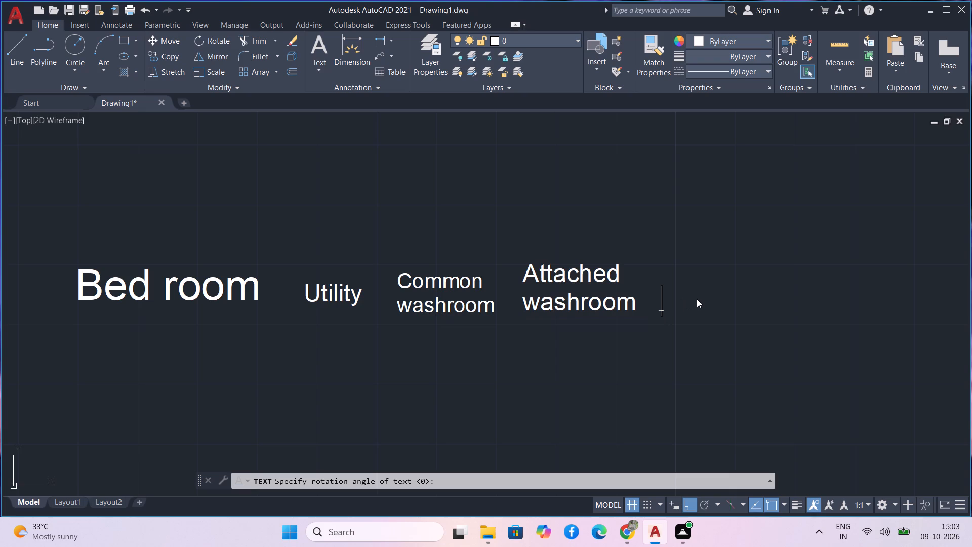
type("cm")
key("BackSpace")
key("BackSpace")
type("kitchen")
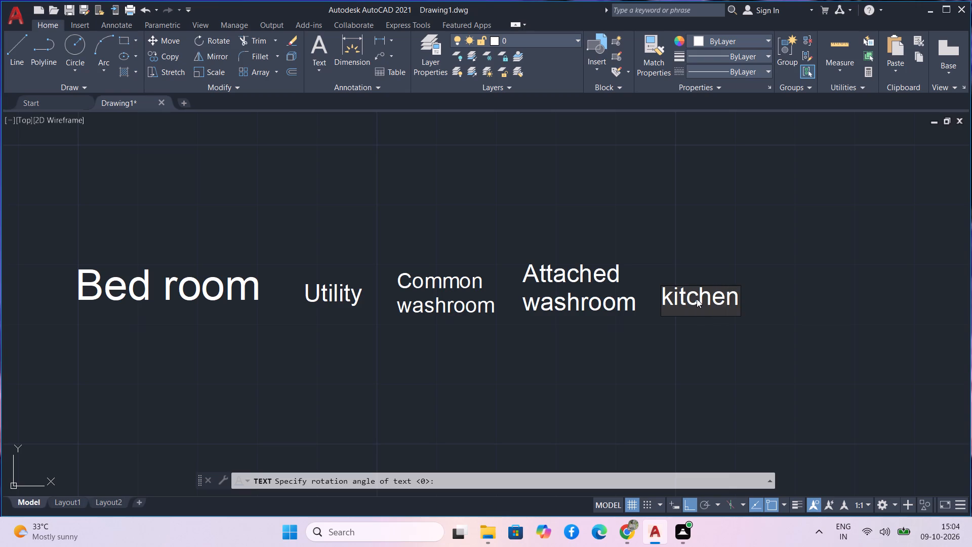
key("BackSpace")
key("BackSpace")
key("BackSpace")
key("BackSpace")
key("BackSpace")
key("BackSpace")
key("BackSpace")
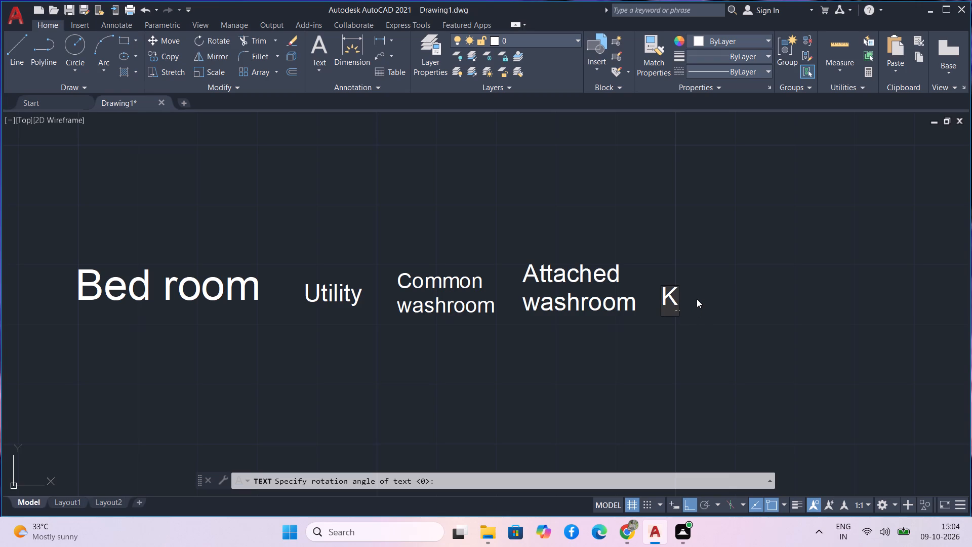
key("i")
type("tchen")
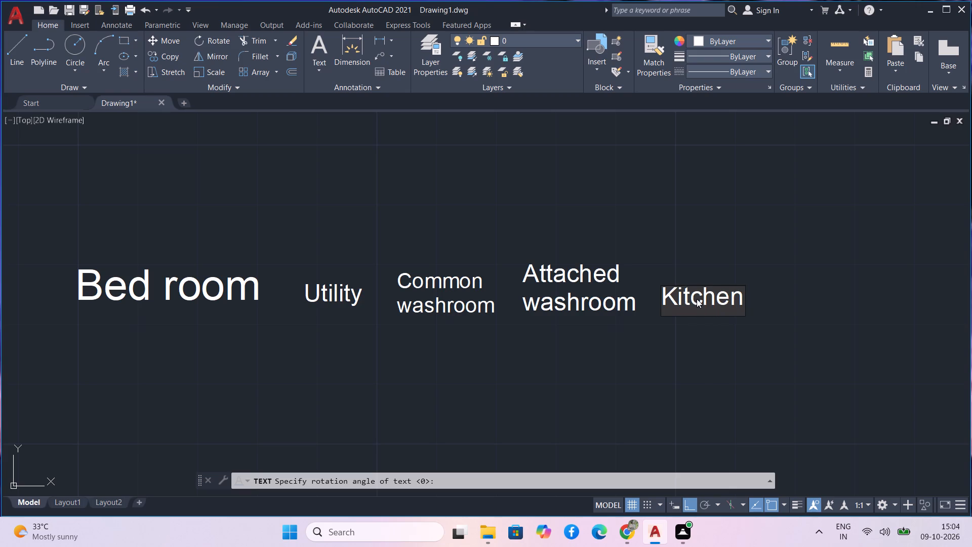
Place the text "Living / Dining" just east of the "Kitchen" label, with a capital L and D.
left_click(758, 307)
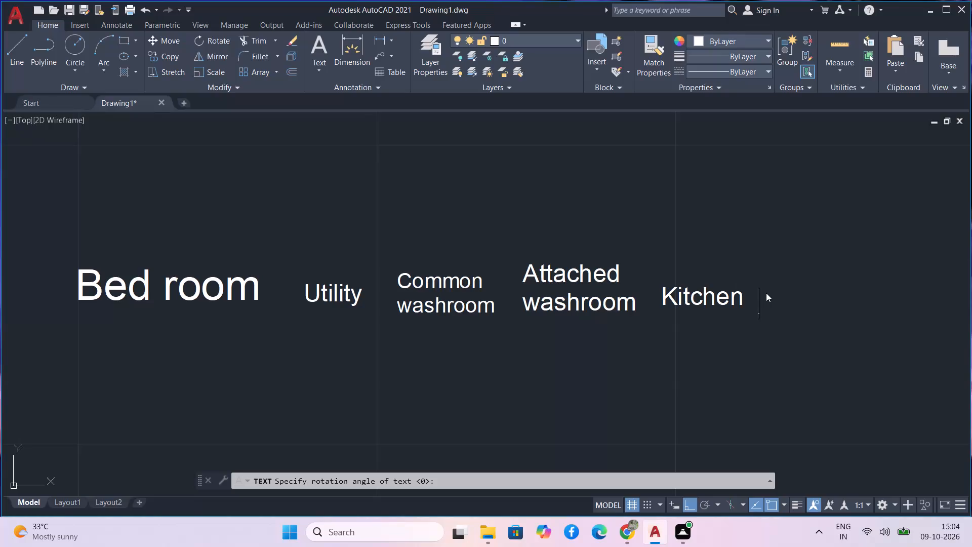
type("li")
key("BackSpace")
key("BackSpace")
type("iving")
key("space")
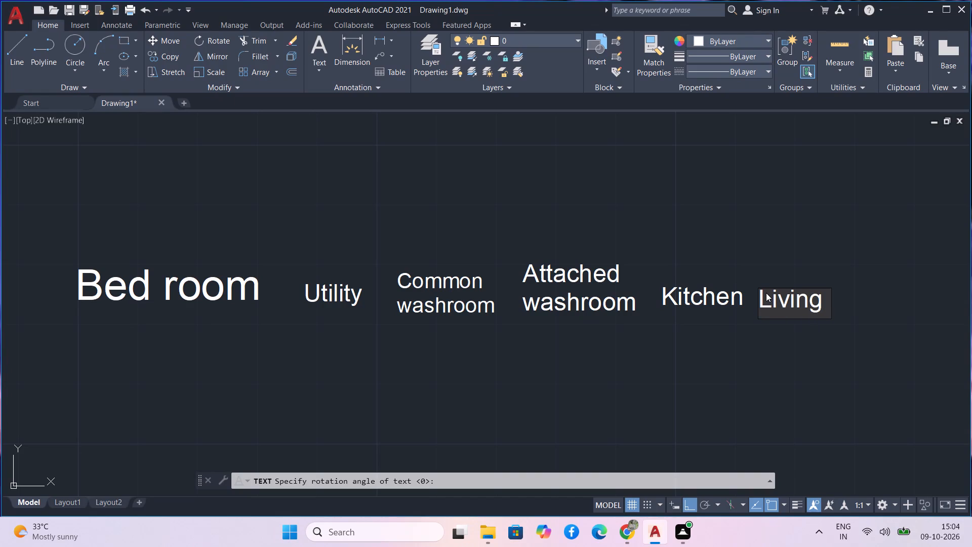
key("slash")
key("BackSpace")
key("shift+question")
key("BackSpace")
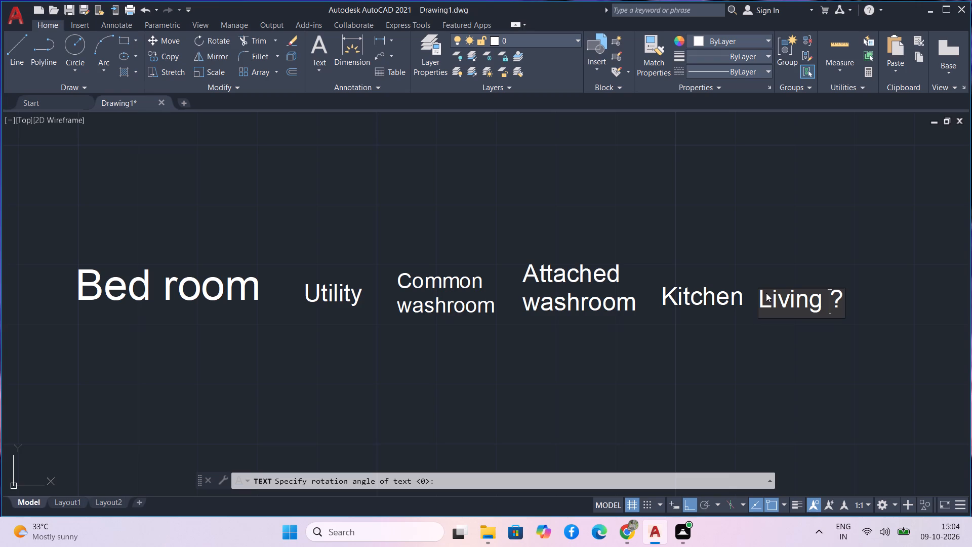
key("slash")
type("dinin")
key("BackSpace")
key("BackSpace")
key("BackSpace")
key("BackSpace")
key("BackSpace")
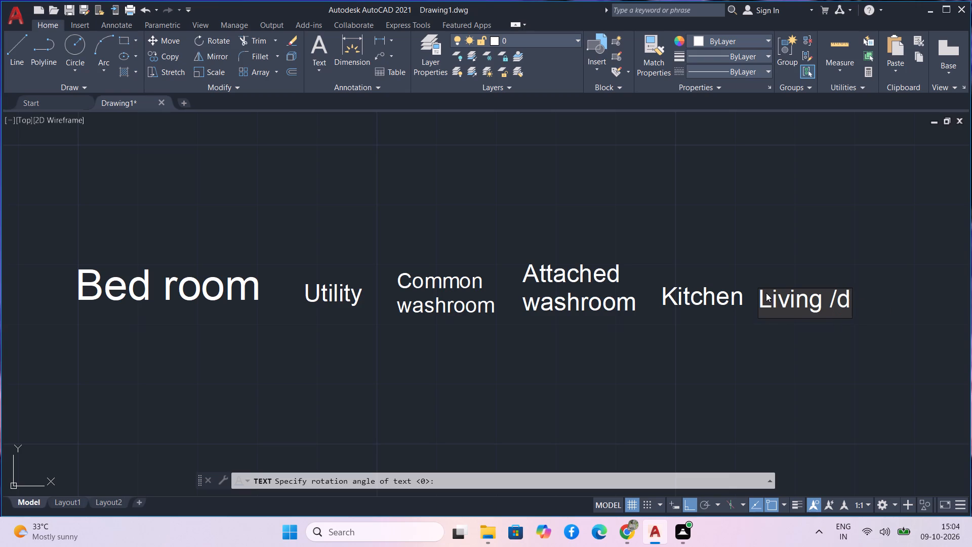
key("space")
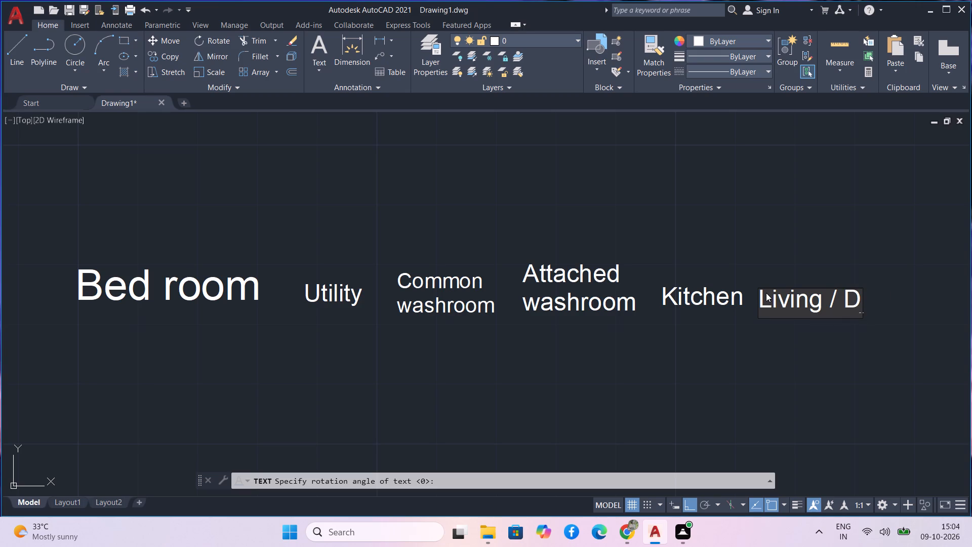
type("ini")
key("n")
type("g")
key("space")
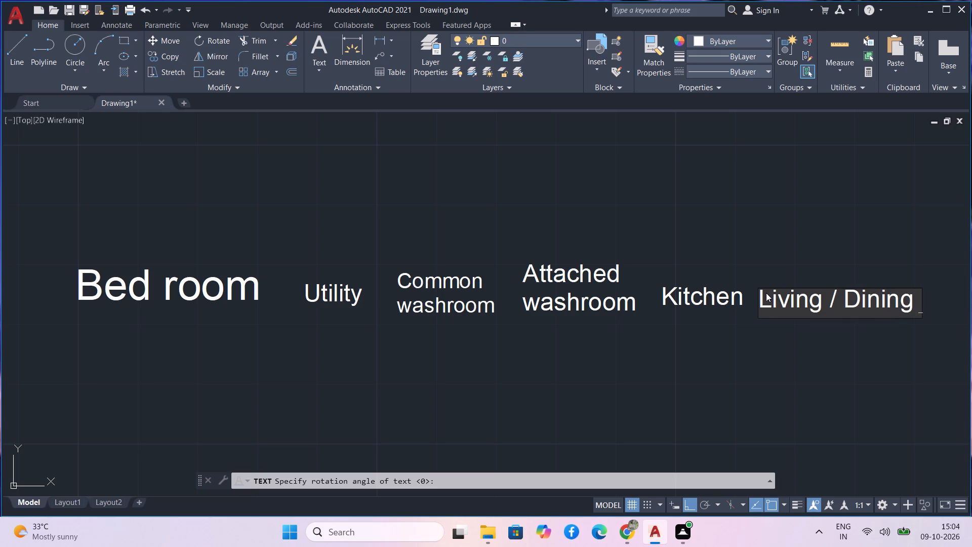
Place the text "Balcony" just east of the "Living / Dining" label.
scroll(766, 293, "down", 1)
middle_click_drag(766, 293, 747, 295)
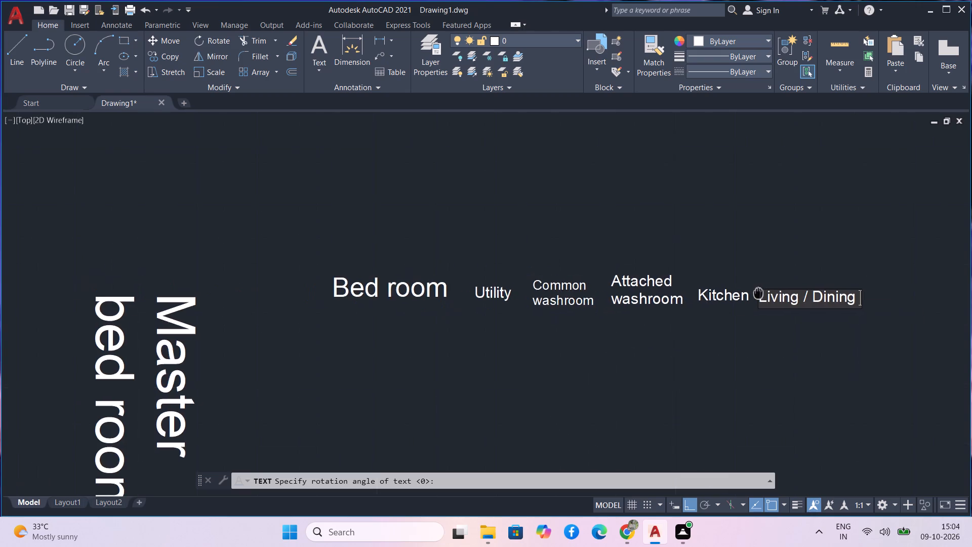
middle_click_drag(747, 295, 604, 310)
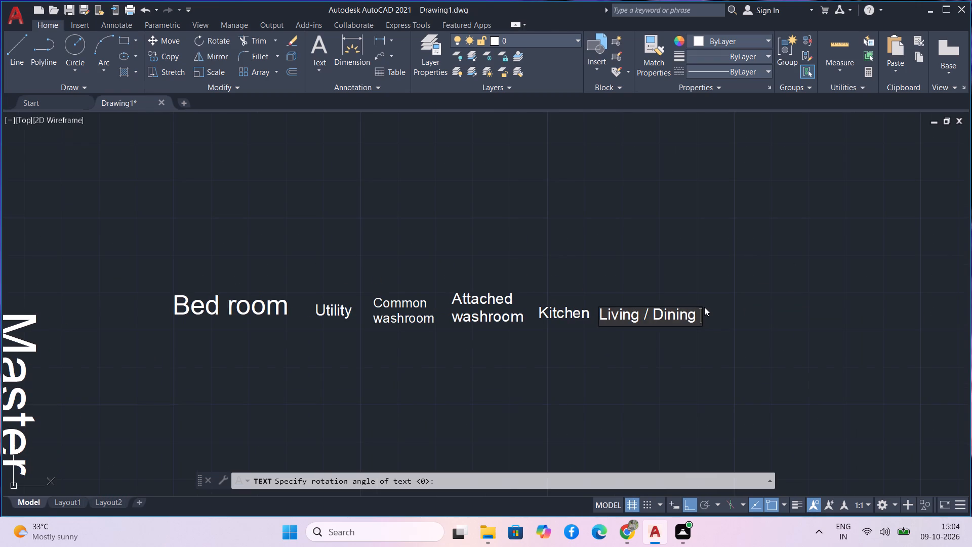
left_click(708, 312)
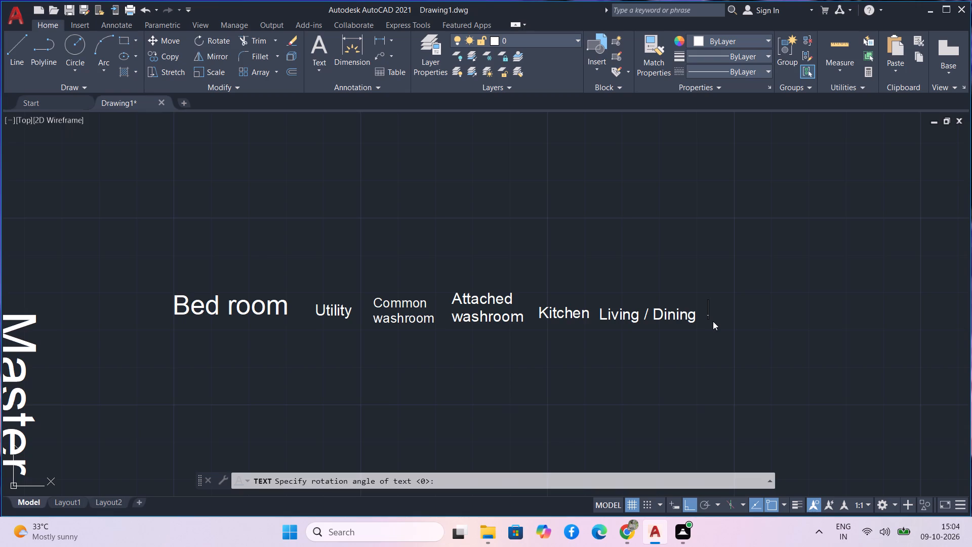
type("alo")
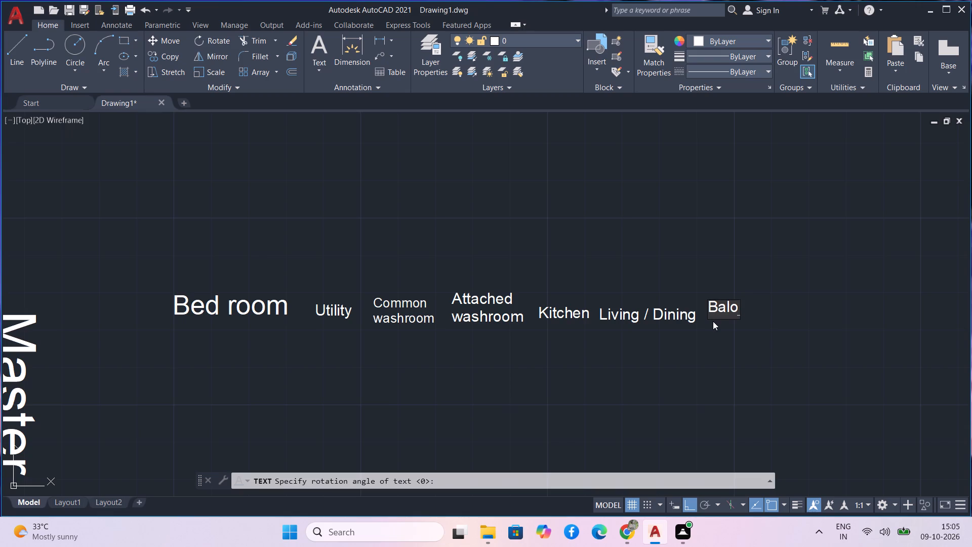
key("BackSpace")
type("cony")
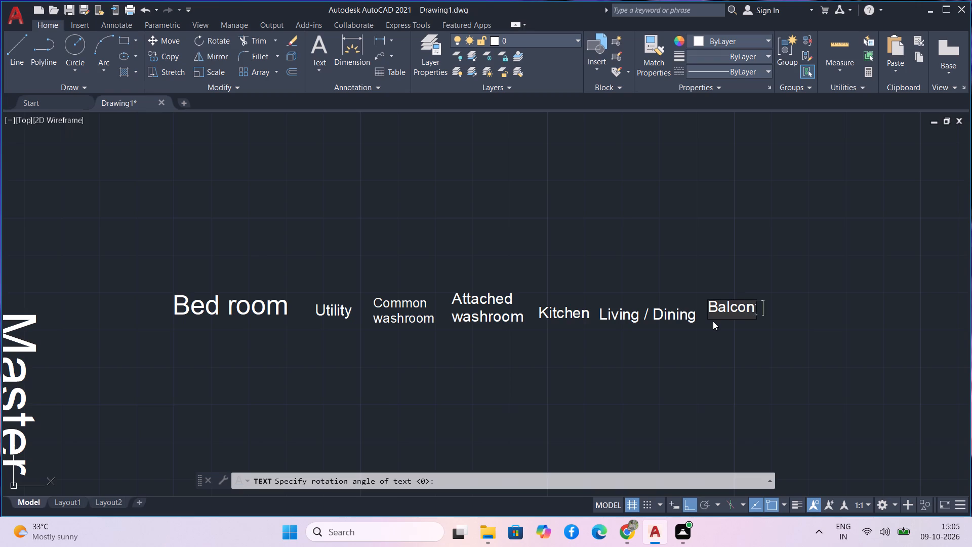
Place the text "Main door" just east of the "Balcony" label.
left_click(775, 307)
type("aihn")
key("BackSpace")
key("BackSpace")
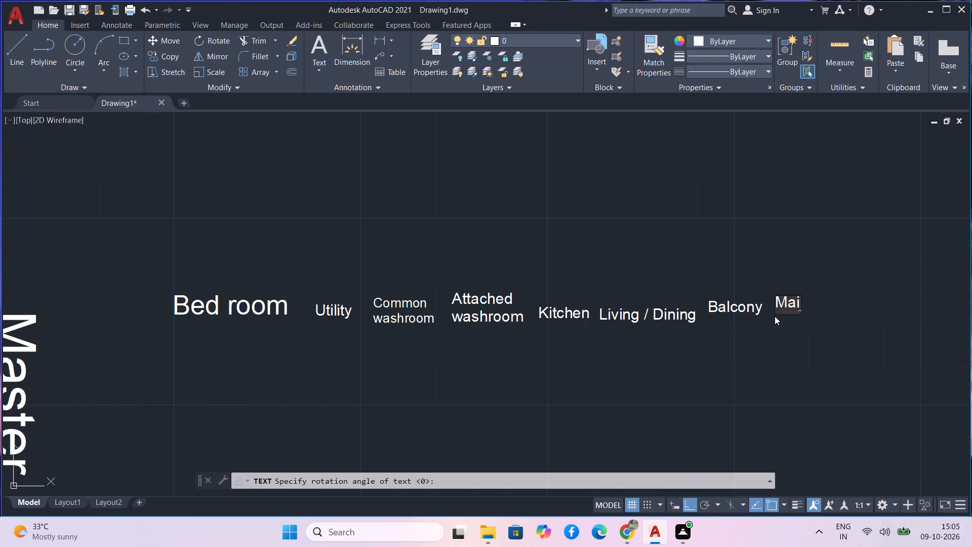
key("n")
key("space")
type("doo")
key("Tab")
type("r")
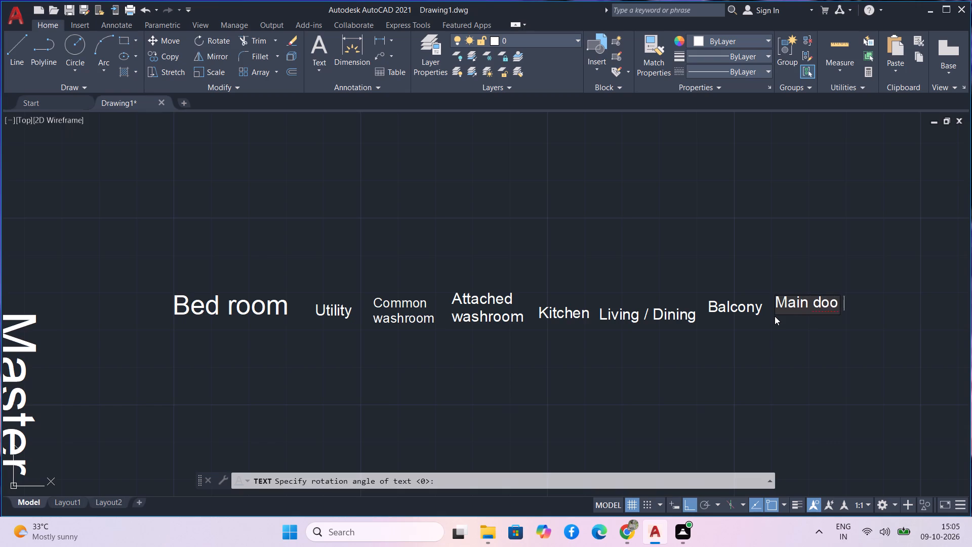
key("space")
Place the text "Lounge" just east of the "Main door" label, with a capital L, and finish the text command.
left_click(854, 298)
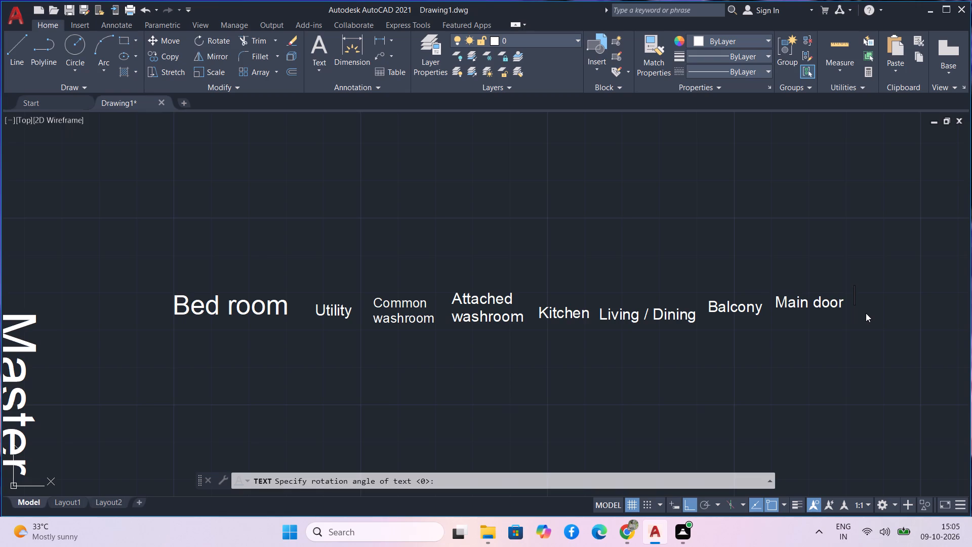
type("lounge")
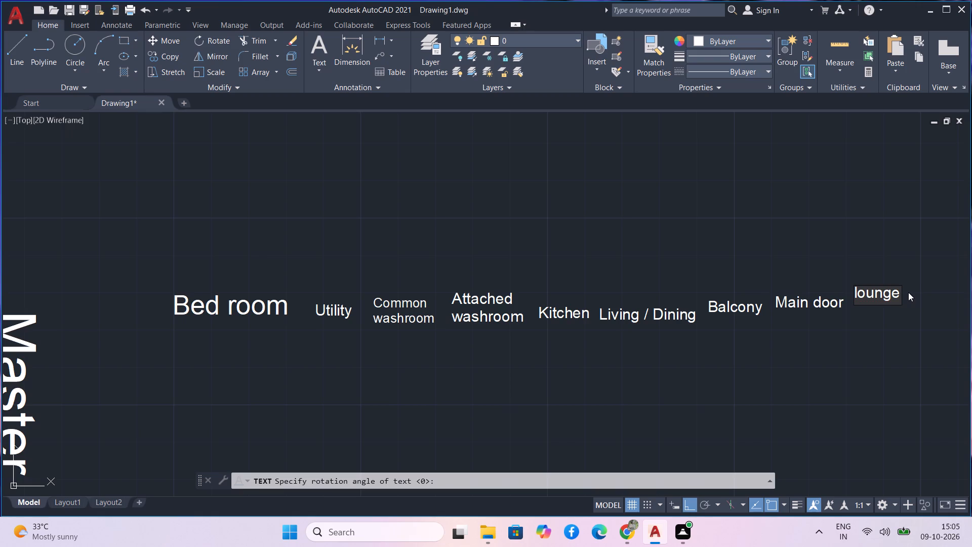
key("BackSpace")
key("BackSpace")
key("BackSpace")
key("BackSpace")
key("BackSpace")
key("BackSpace")
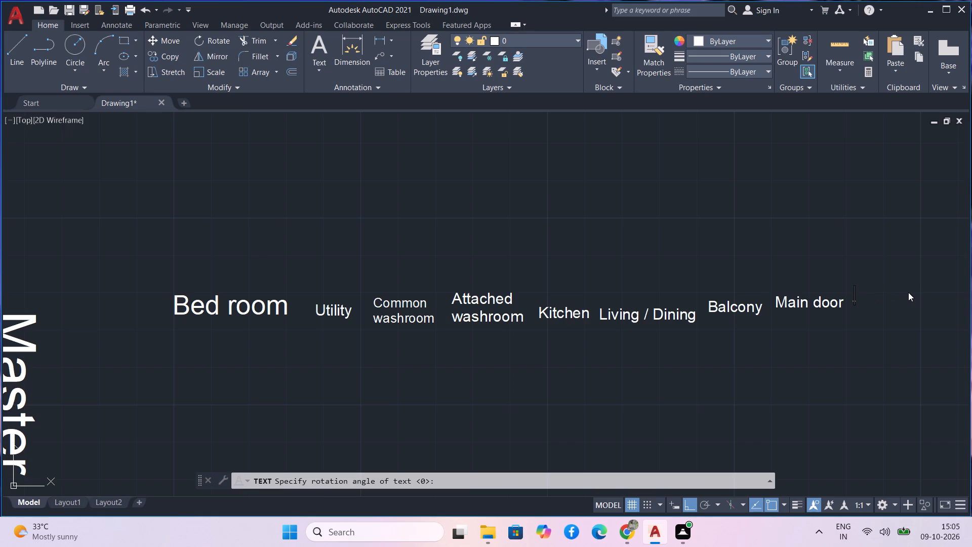
type("ounge")
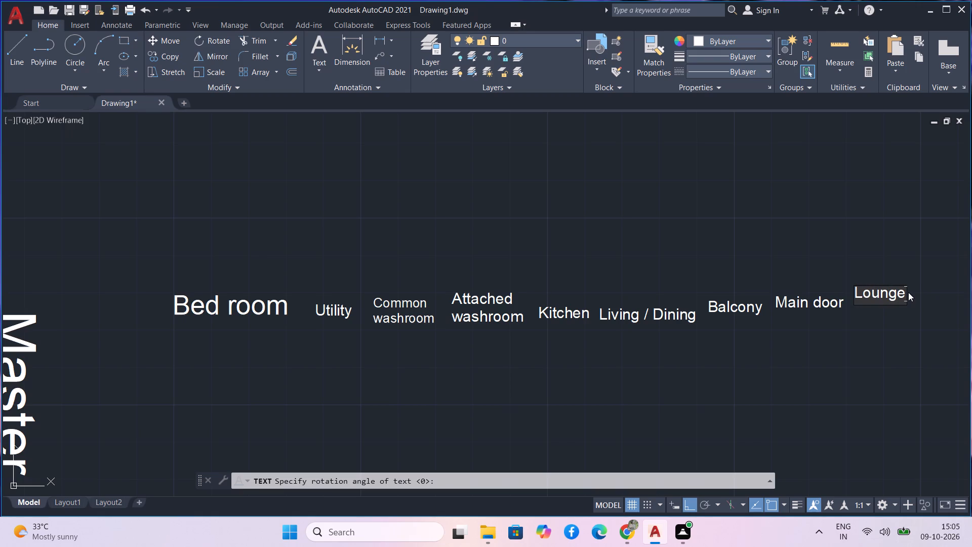
left_click(914, 296)
key("Return")
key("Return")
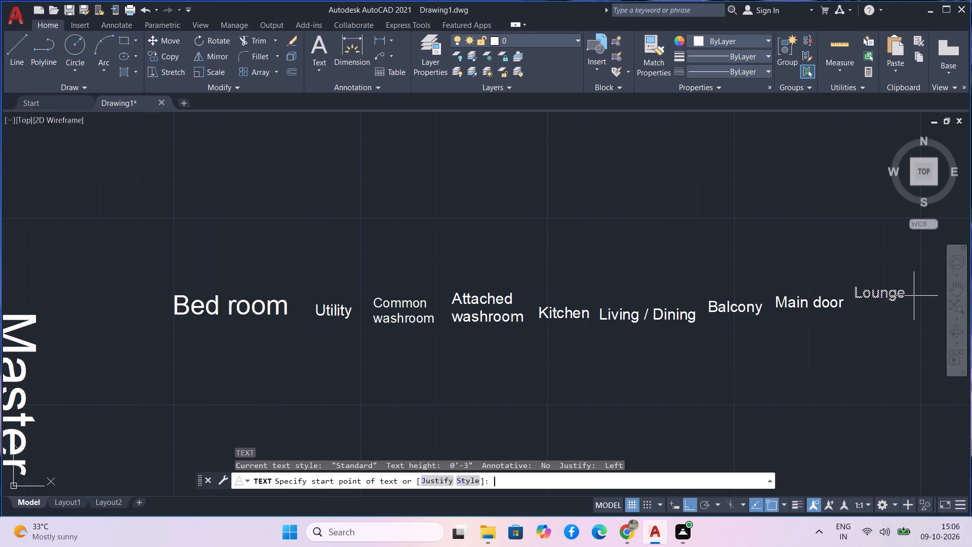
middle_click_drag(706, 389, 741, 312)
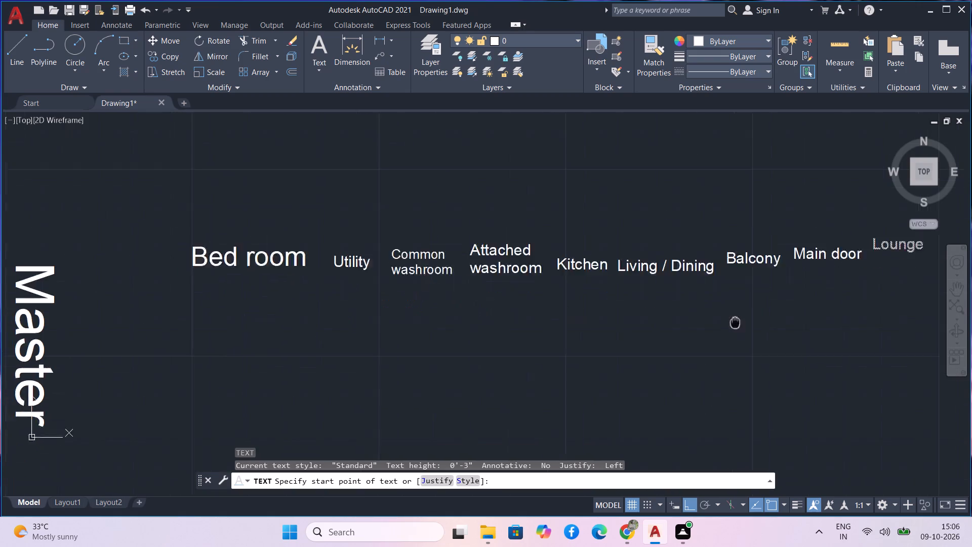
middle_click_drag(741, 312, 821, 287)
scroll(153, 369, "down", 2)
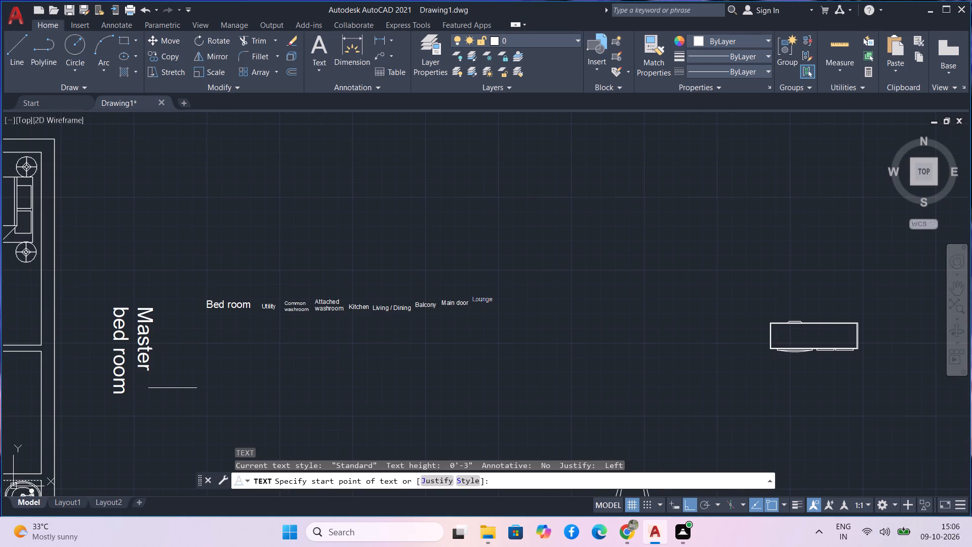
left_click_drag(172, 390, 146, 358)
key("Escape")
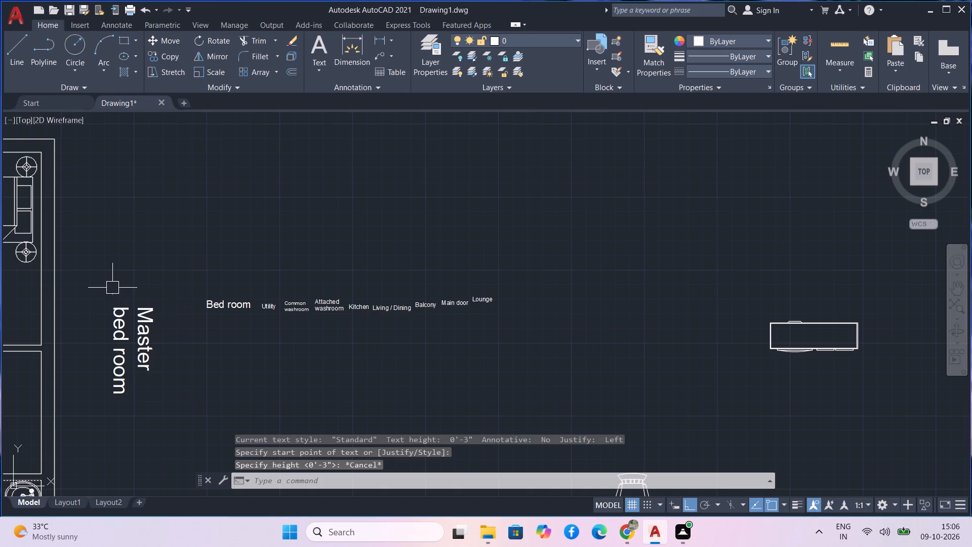
Rotate both lines of the "Master bed room" label 90° counterclockwise about the start of "bed room" so they read horizontally.
left_click_drag(152, 386, 141, 348)
left_click(123, 300)
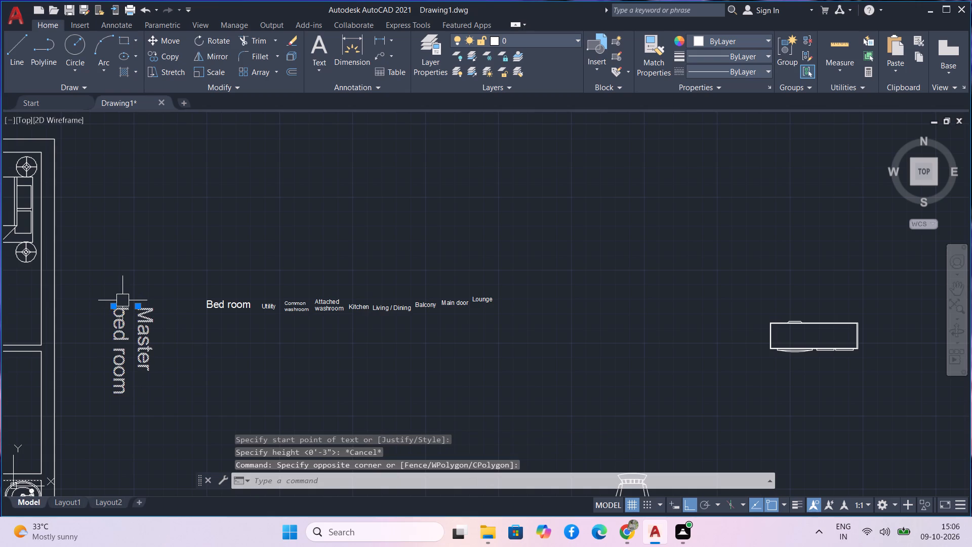
type("ro")
key("space")
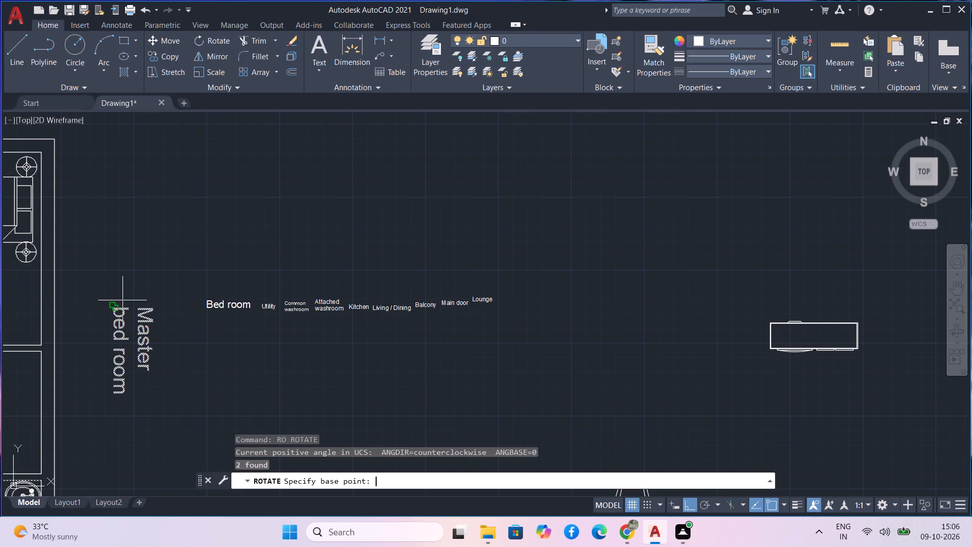
left_click(117, 395)
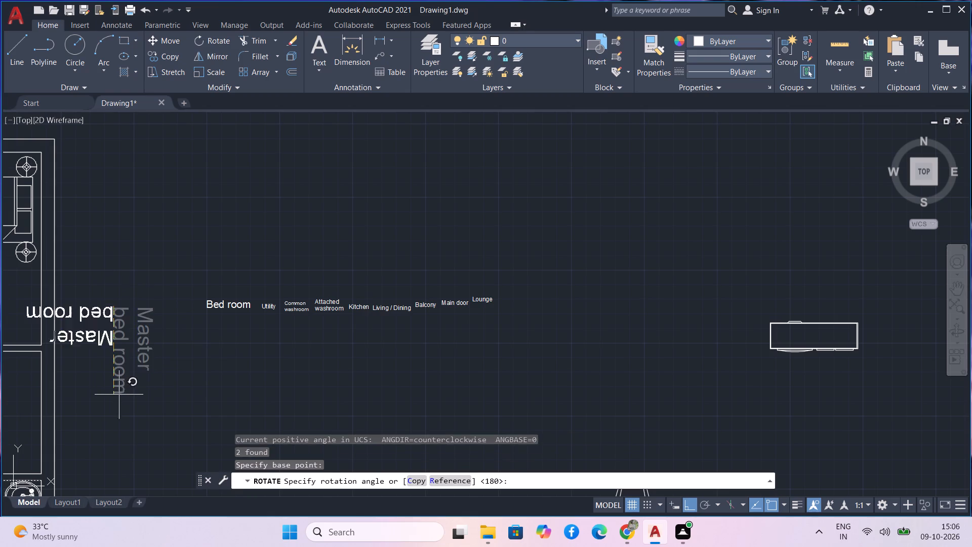
left_click(117, 220)
Scale both lines of the "Master bed room" label down to about half size about the start of "bed room".
left_click_drag(158, 308, 150, 284)
left_click(147, 276)
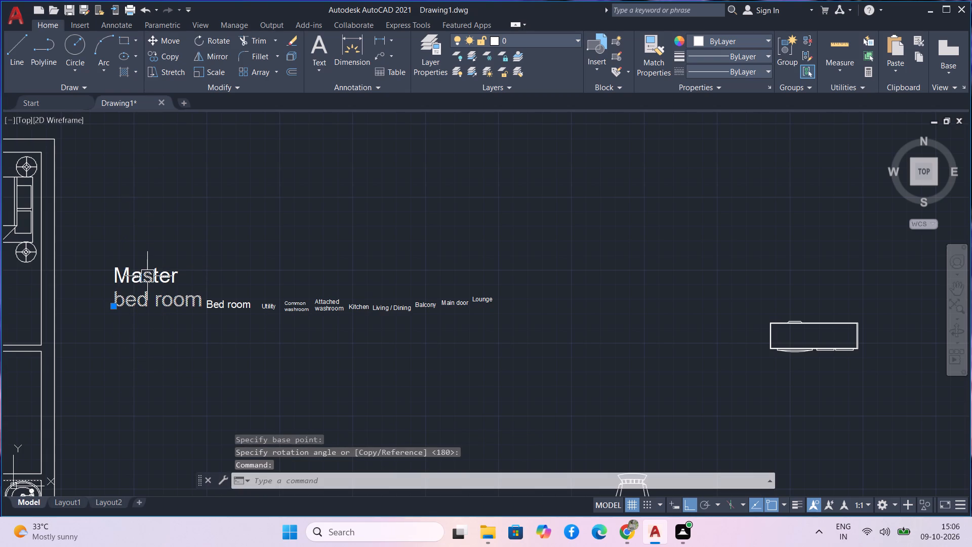
type("sc")
key("space")
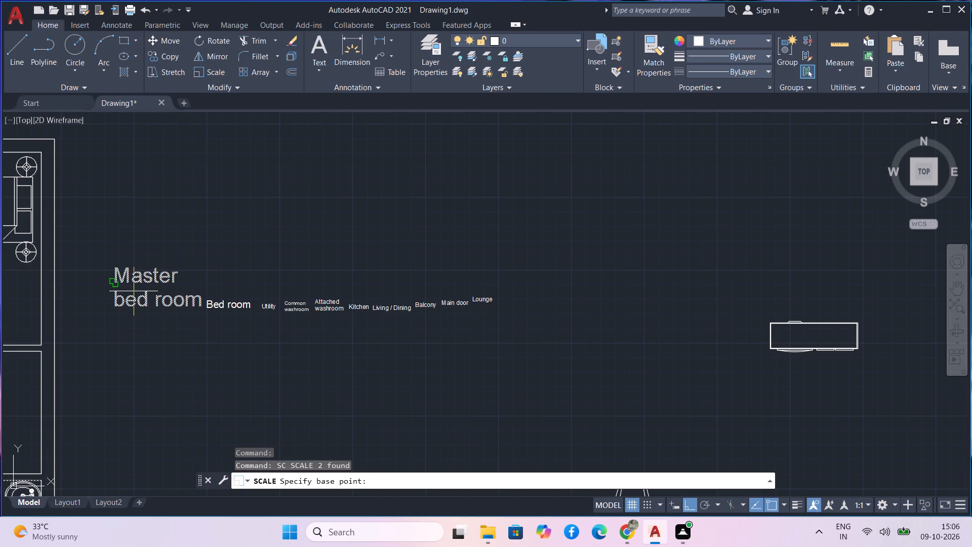
left_click(115, 304)
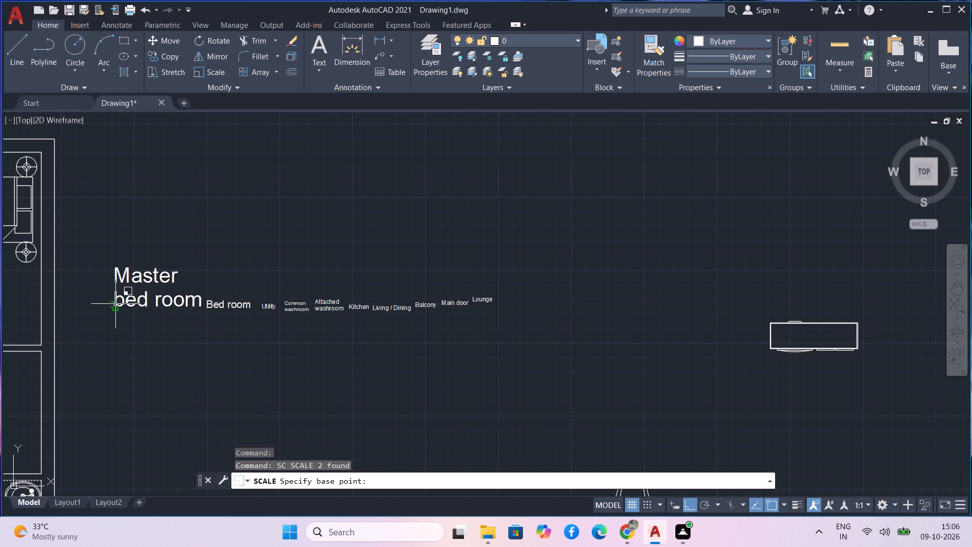
scroll(126, 294, "up", 2)
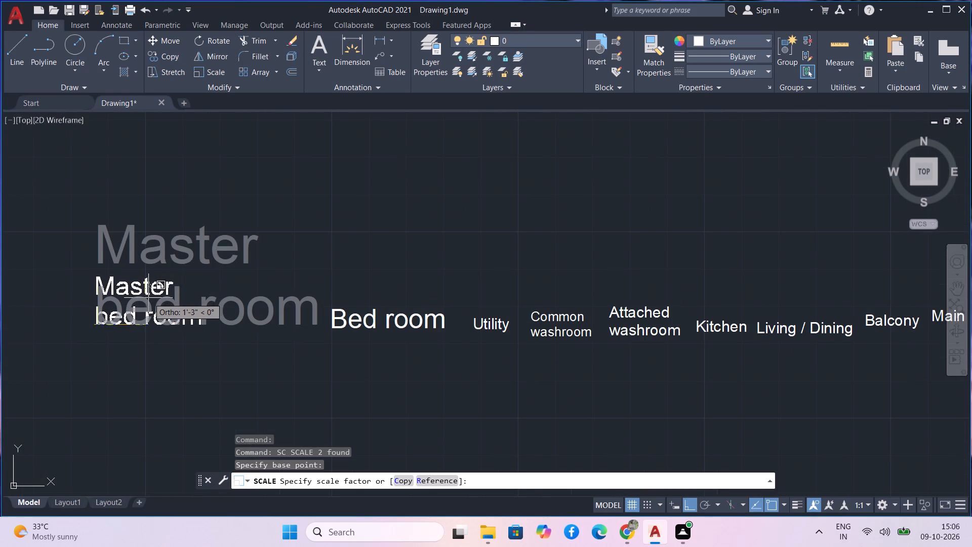
left_click(148, 298)
Move the two-line "Master bed room" label into the northwest bedroom, just below the bed.
scroll(257, 341, "down", 1)
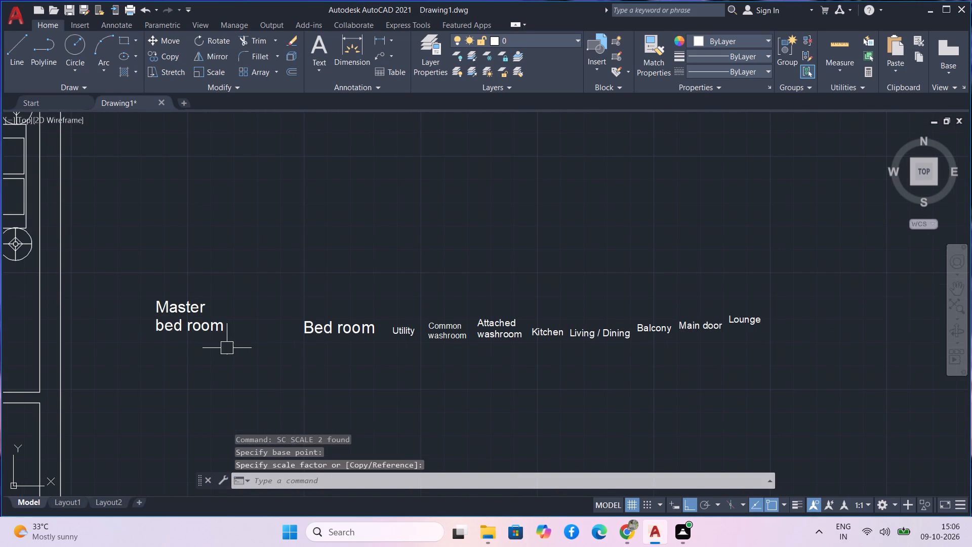
left_click_drag(227, 348, 220, 336)
left_click(175, 283)
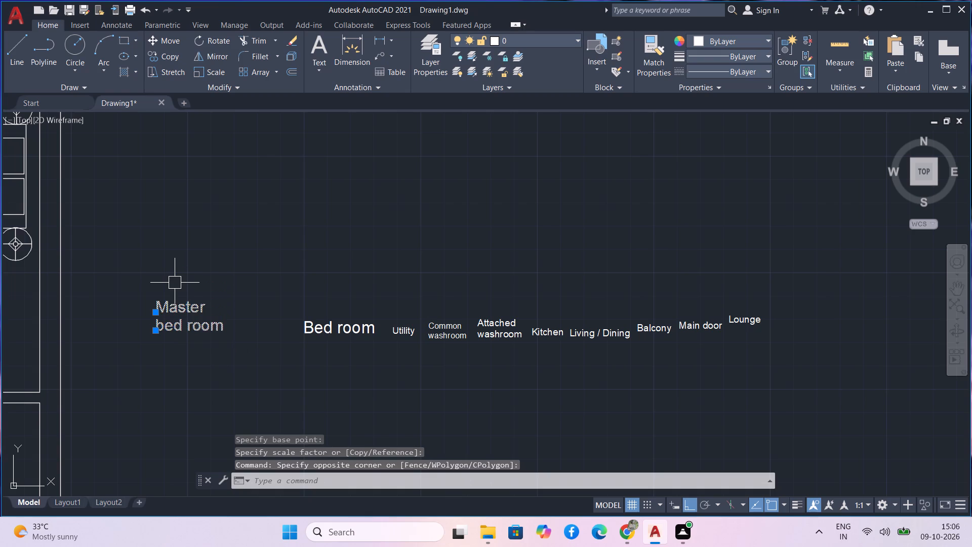
type("m")
key("space")
left_click(163, 314)
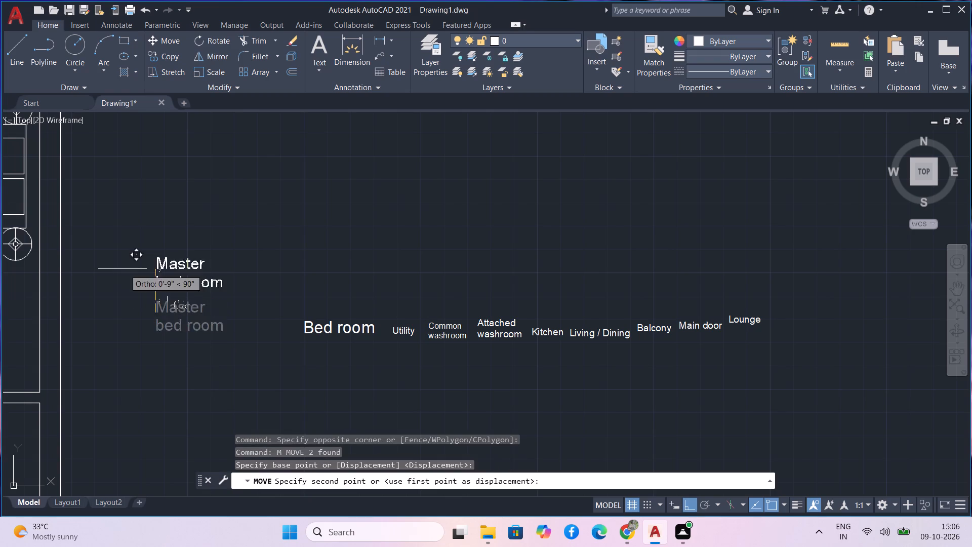
scroll(120, 269, "down", 2)
middle_click_drag(120, 269, 284, 310)
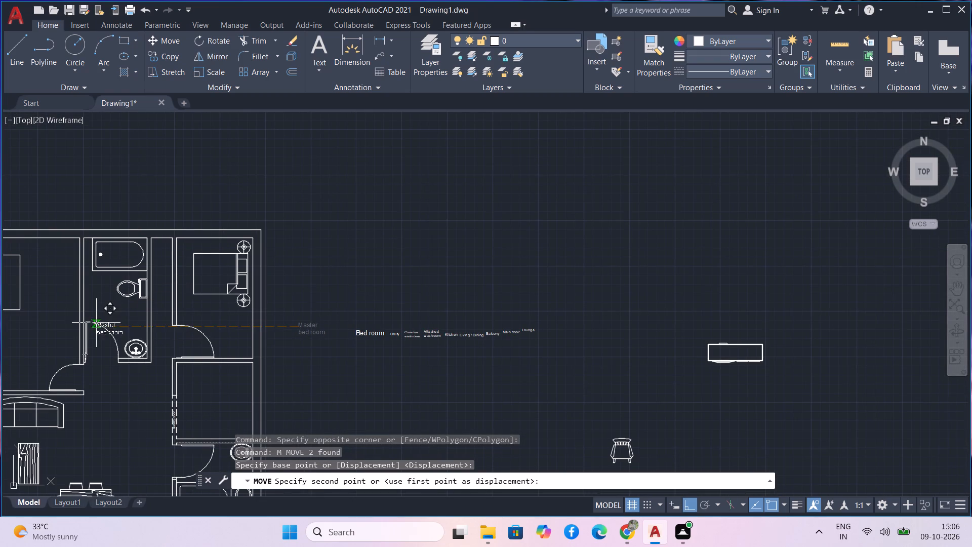
scroll(50, 318, "up", 3)
middle_click_drag(54, 286, 59, 285)
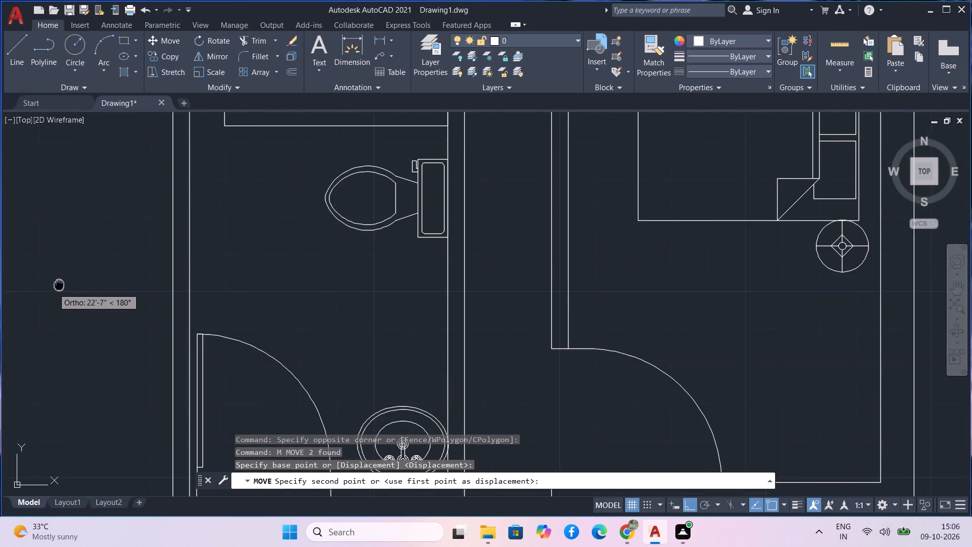
middle_click_drag(59, 285, 331, 247)
scroll(276, 274, "down", 1)
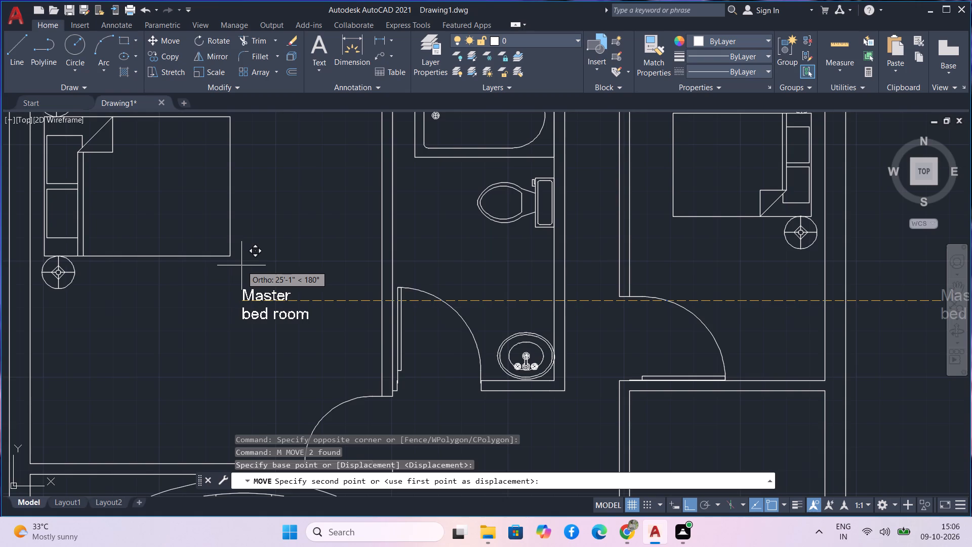
scroll(241, 265, "down", 1)
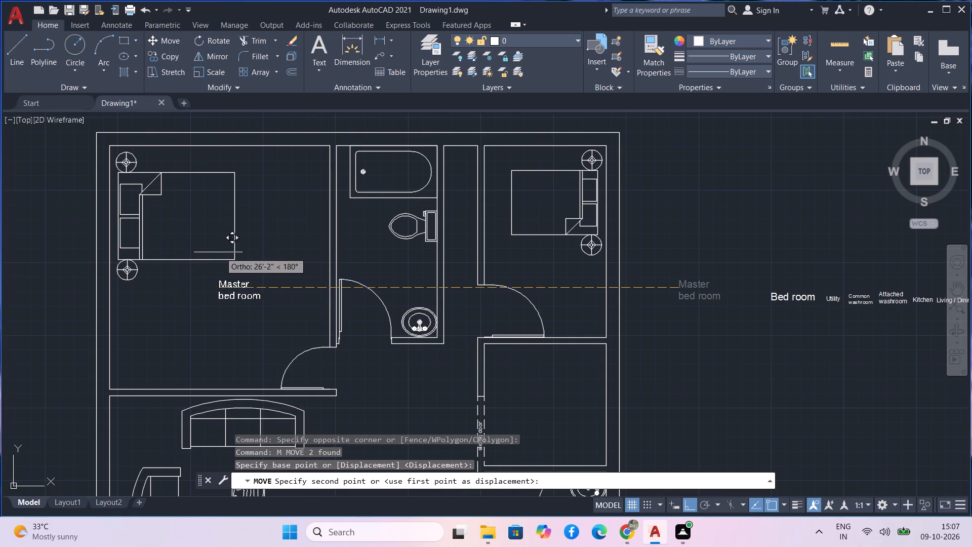
left_click(187, 250)
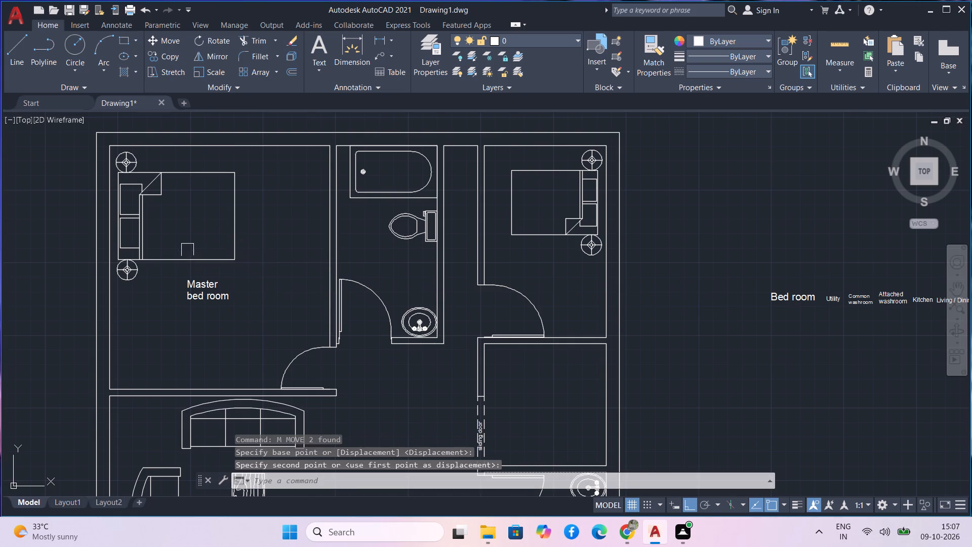
Move the "Utility" label, with Ortho off, into the southeast room, west of the table between the two chairs.
scroll(425, 311, "down", 3)
scroll(587, 313, "up", 4)
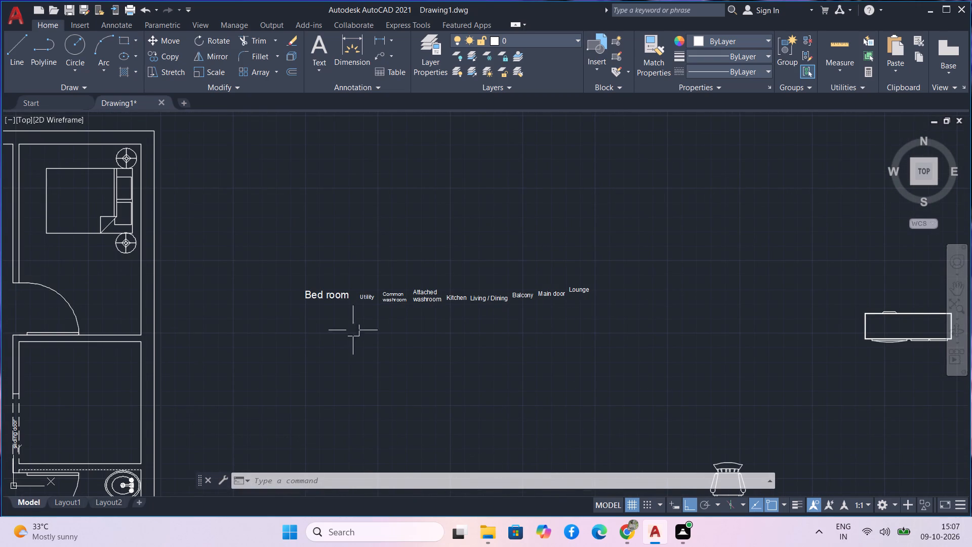
left_click(367, 299)
type("m")
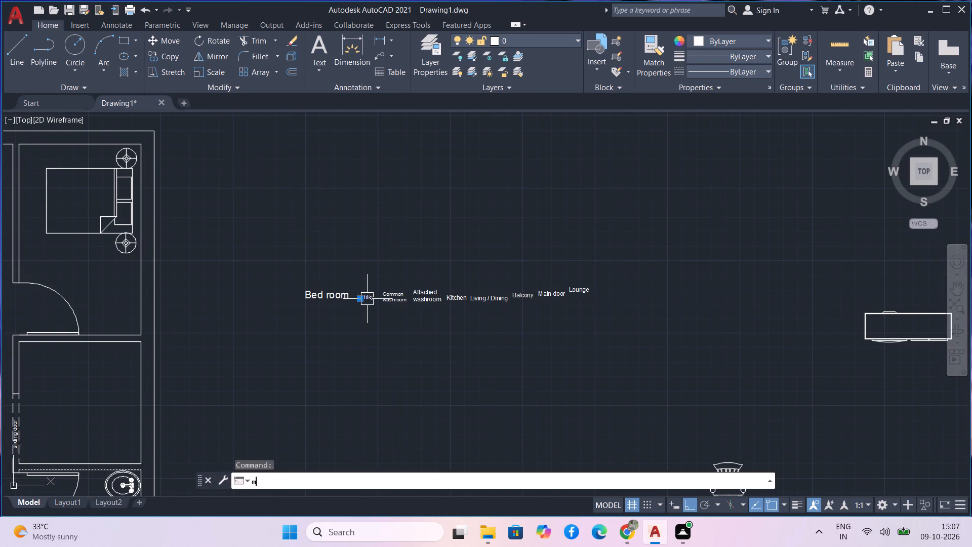
key("space")
left_click(367, 299)
scroll(209, 411, "down", 1)
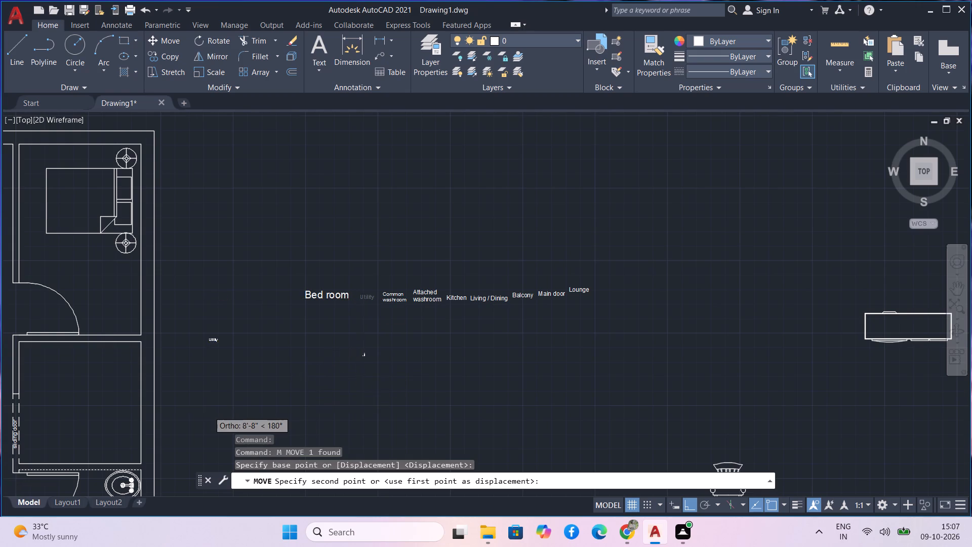
middle_click_drag(207, 409, 340, 214)
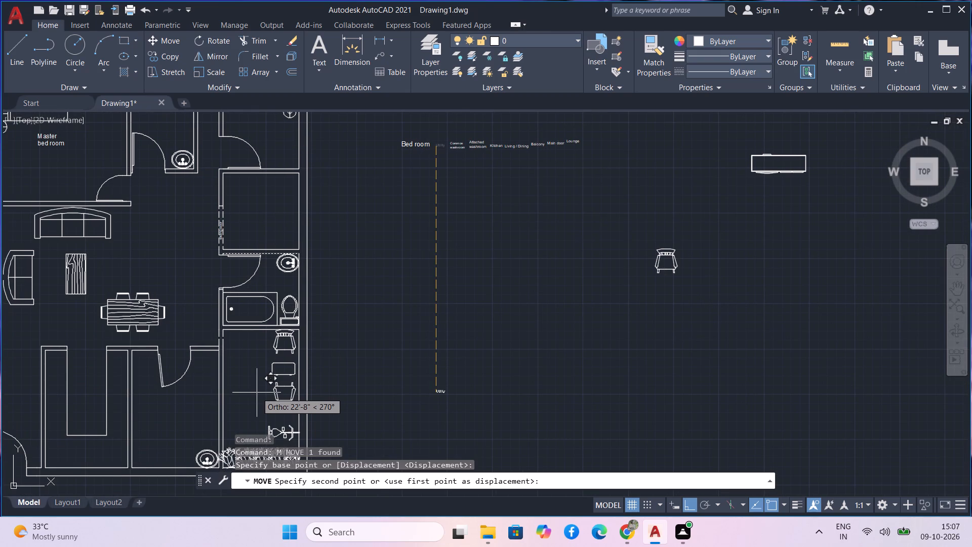
key("F8")
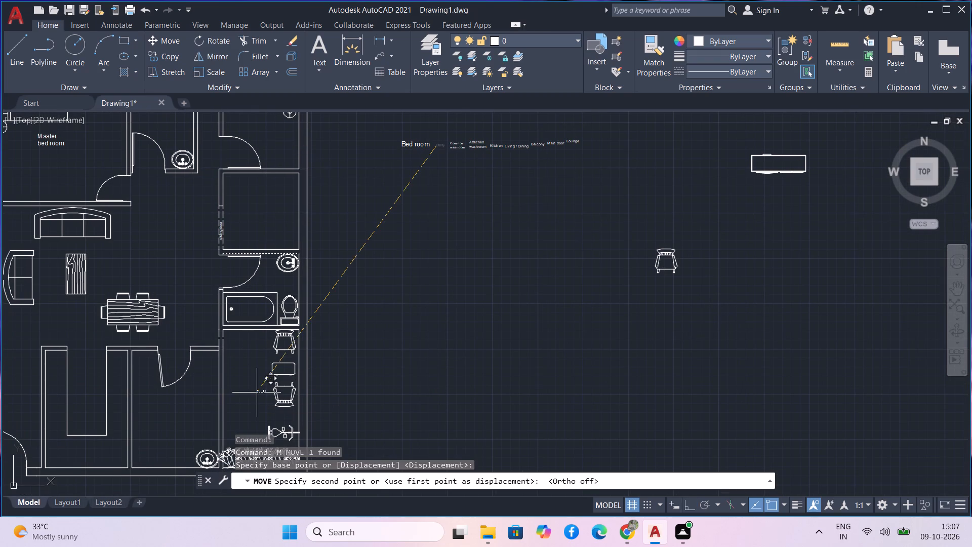
scroll(249, 405, "up", 3)
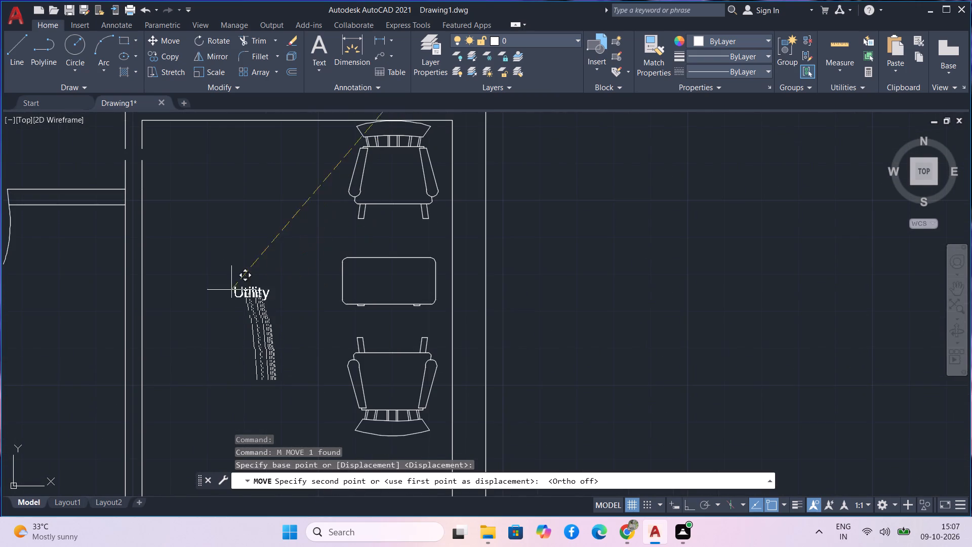
left_click(228, 260)
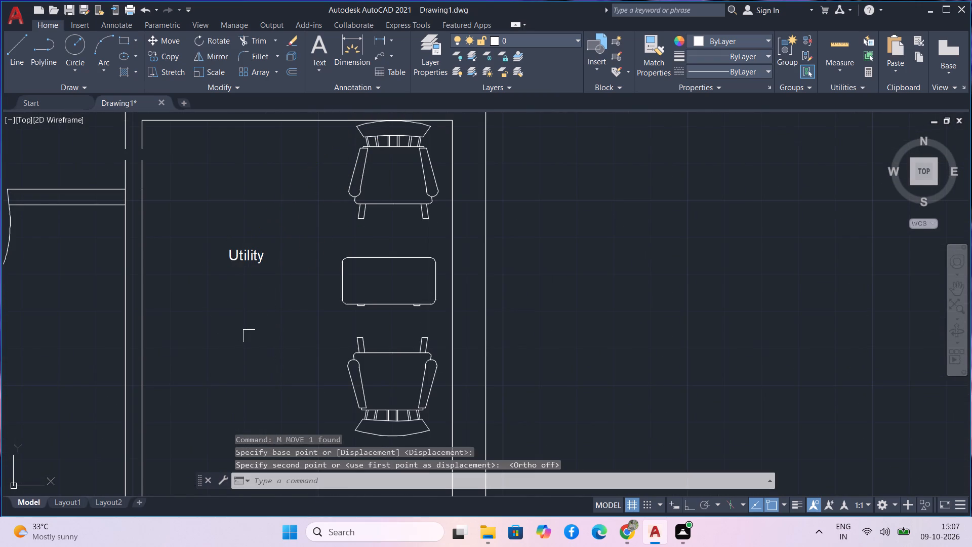
Move both lines of the "Attached washroom" label into the washroom beside the master bedroom, between the toilet and the door.
scroll(252, 329, "down", 4)
middle_click_drag(436, 269, 293, 348)
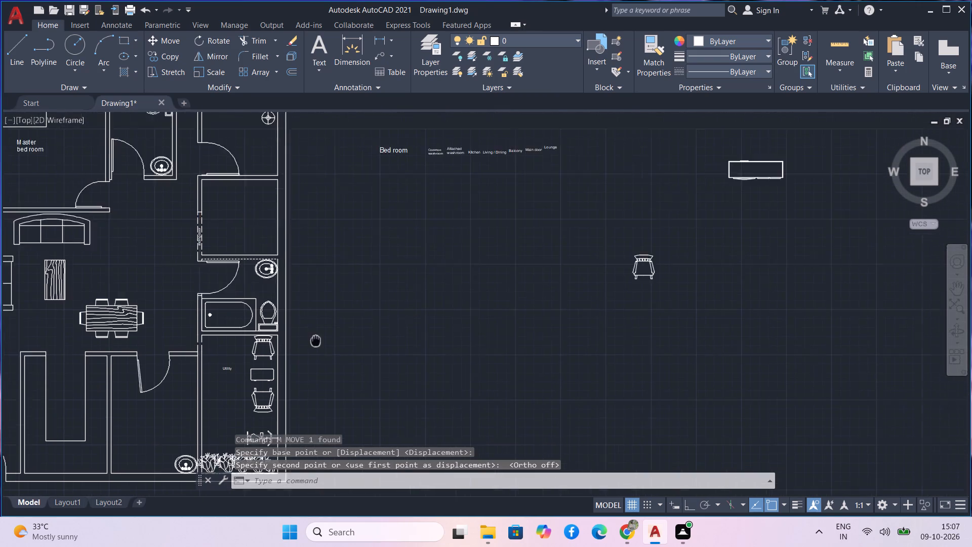
middle_click_drag(293, 348, 285, 365)
scroll(321, 201, "up", 4)
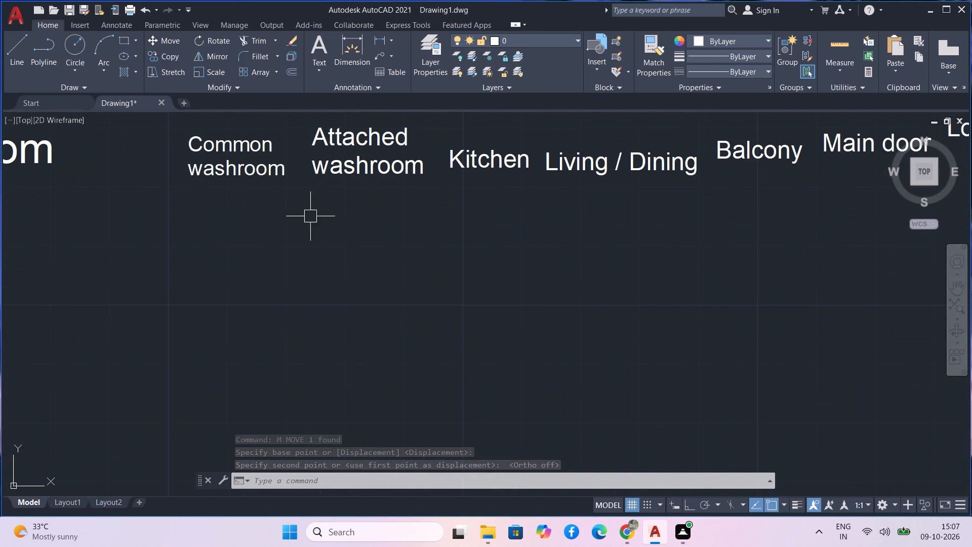
middle_click_drag(310, 216, 346, 288)
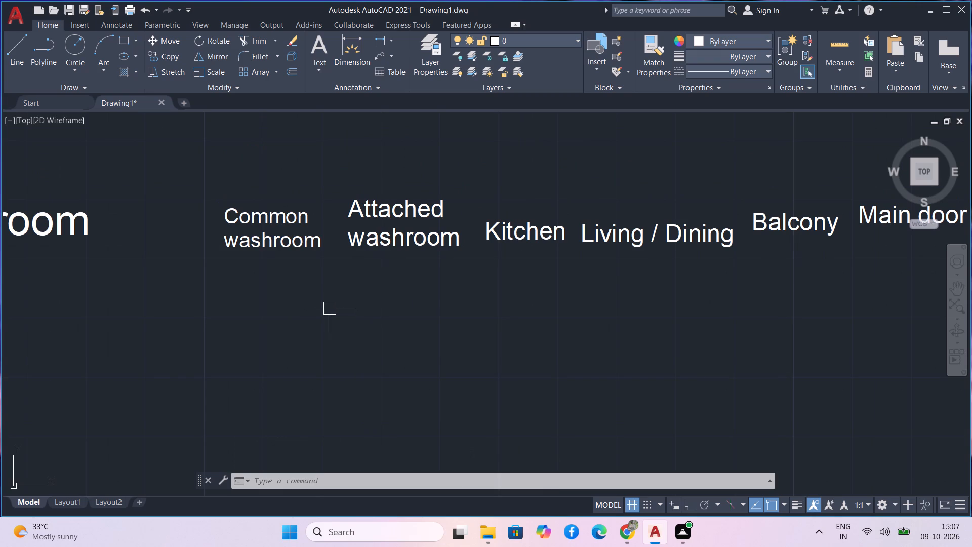
left_click(396, 224)
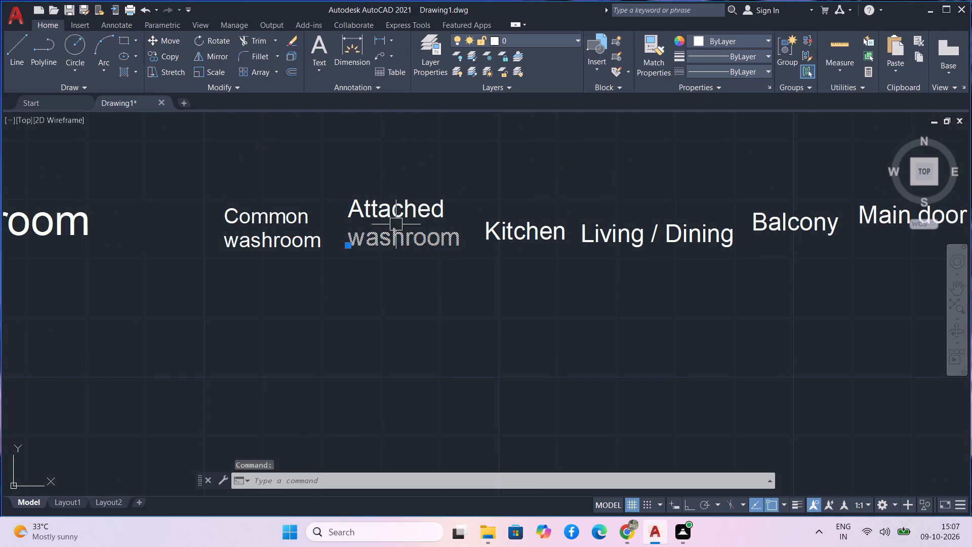
left_click(396, 212)
type("m")
key("space")
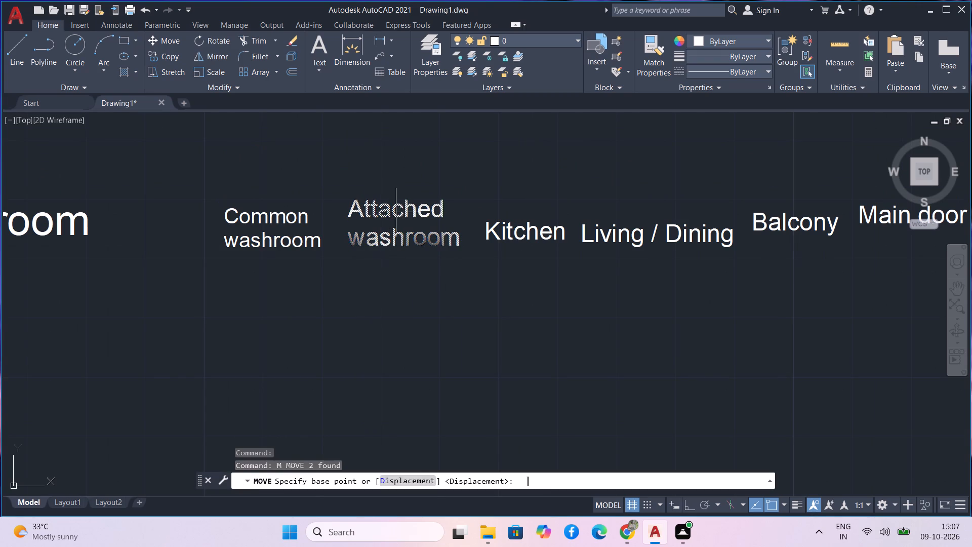
left_click(396, 212)
left_click_drag(380, 245, 380, 257)
scroll(213, 347, "down", 2)
middle_click_drag(224, 350, 667, 332)
scroll(188, 272, "down", 2)
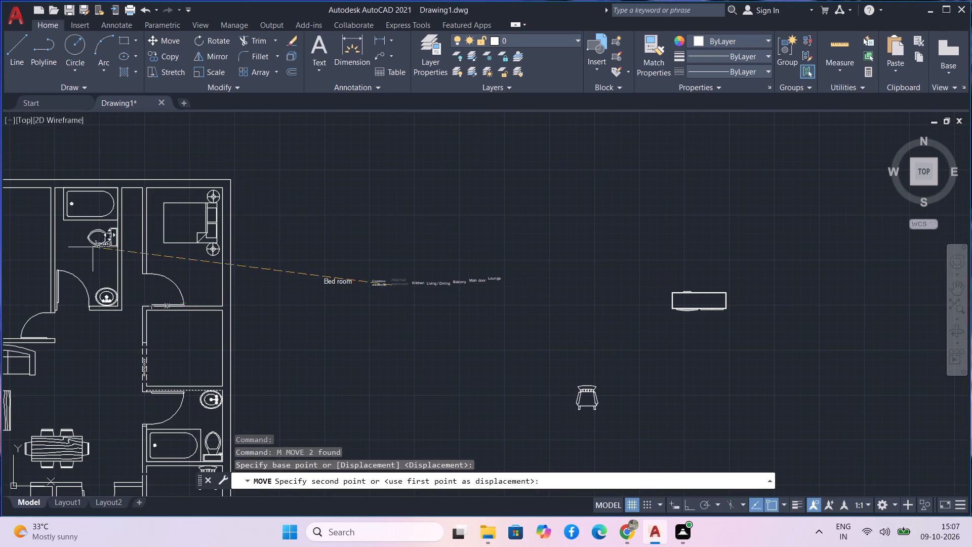
middle_click_drag(75, 267, 187, 303)
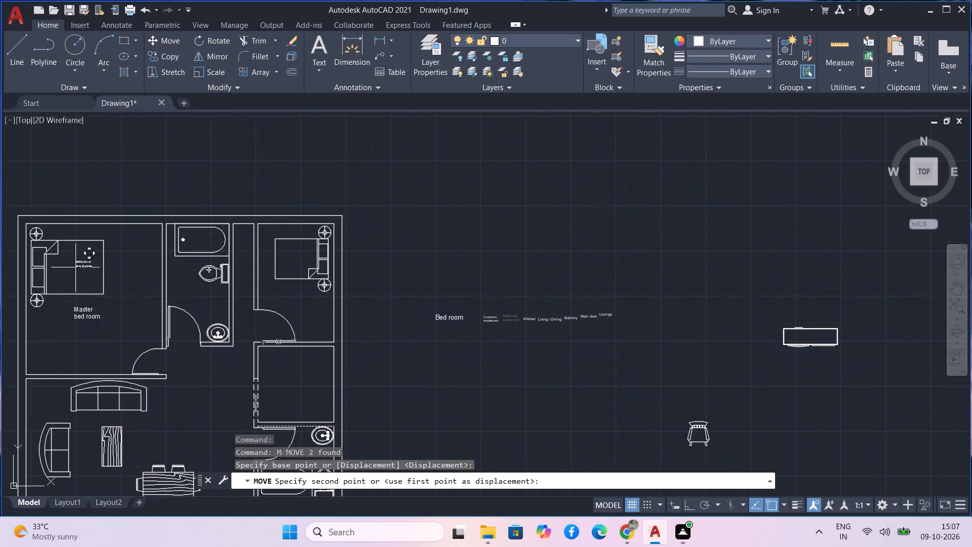
scroll(187, 303, "up", 3)
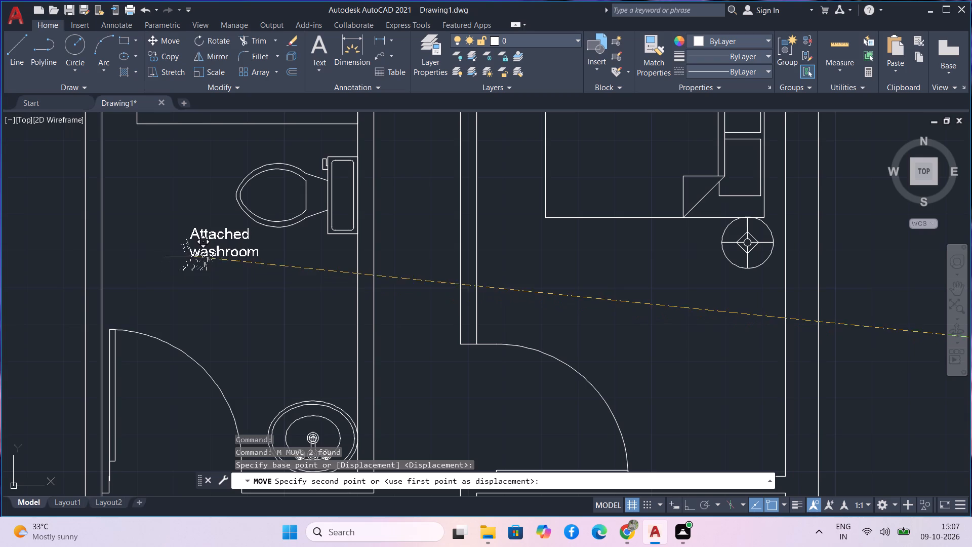
left_click(180, 260)
Move the "Bed room" label into the northeast bedroom, in the open floor below the bed.
scroll(289, 274, "down", 3)
scroll(350, 304, "down", 1)
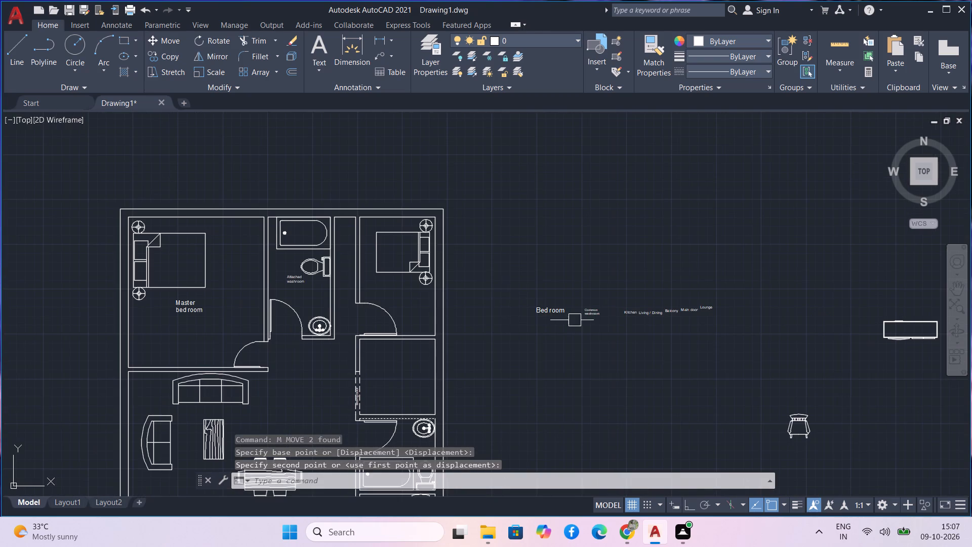
middle_click_drag(575, 320, 511, 346)
left_click_drag(493, 368, 488, 363)
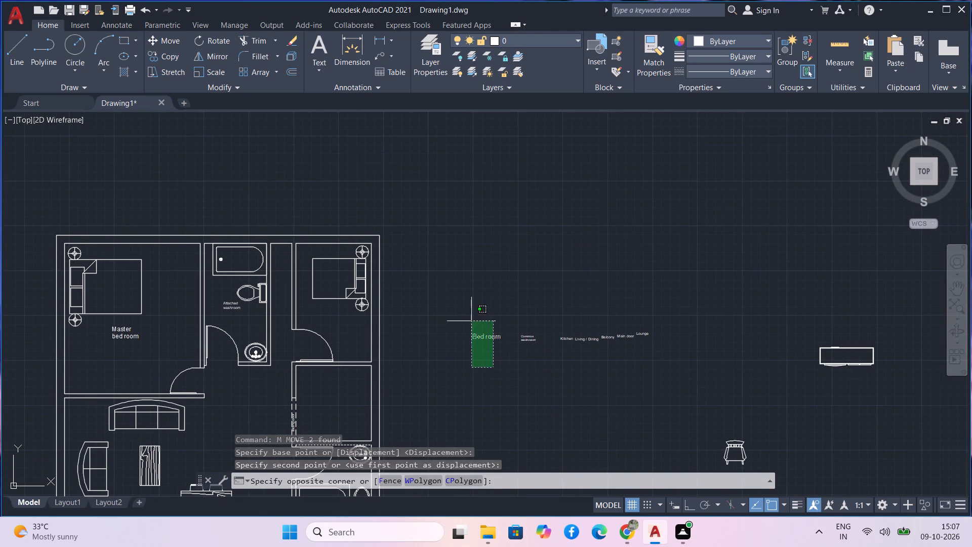
left_click(471, 321)
type("m")
key("space")
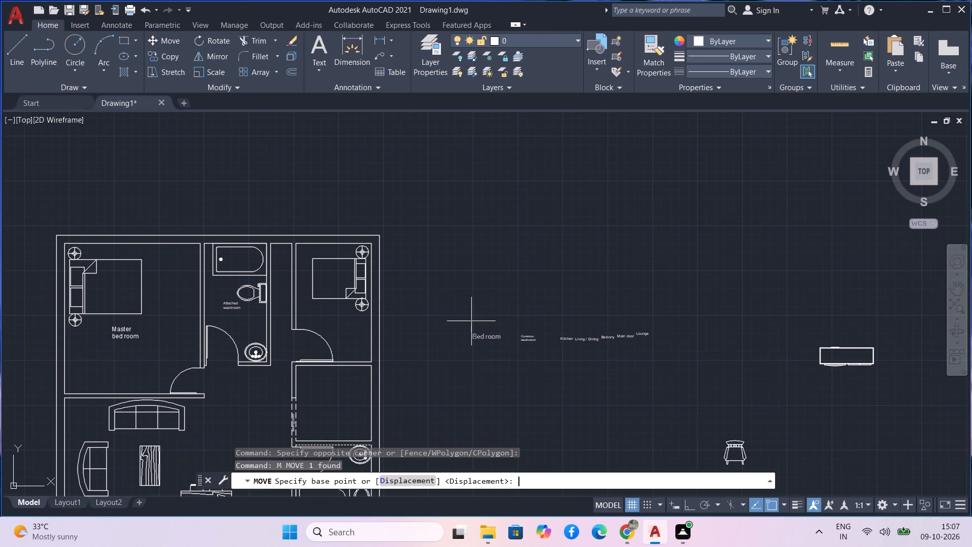
left_click(486, 338)
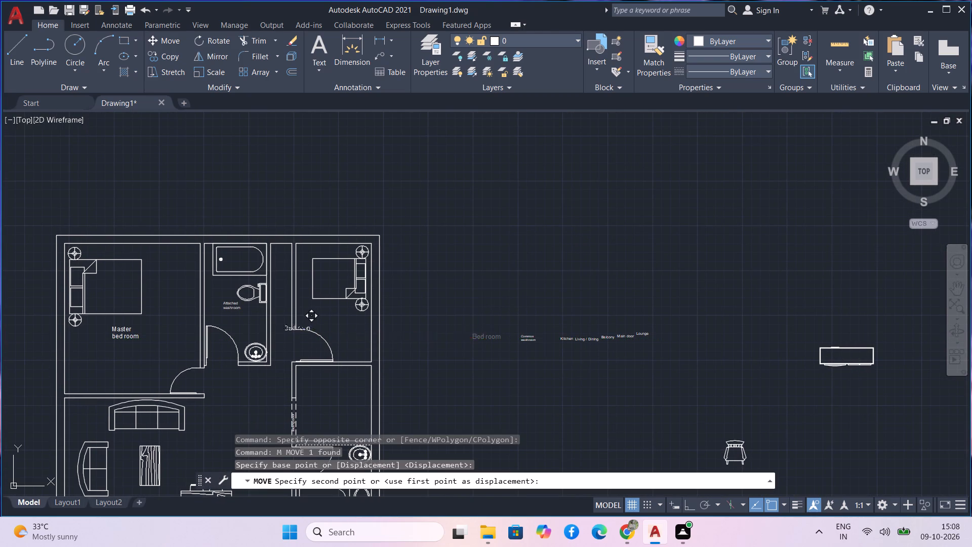
scroll(339, 327, "up", 4)
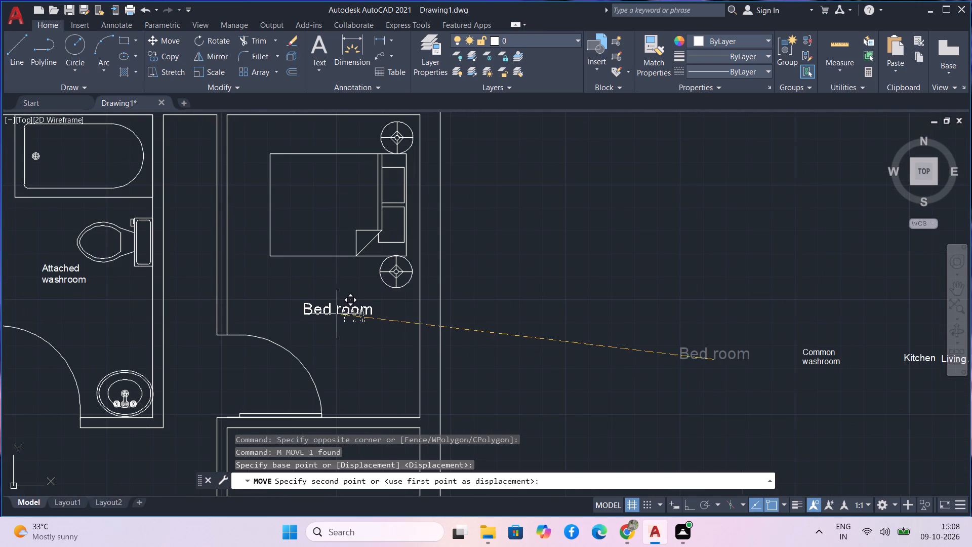
left_click(336, 310)
scroll(505, 346, "down", 2)
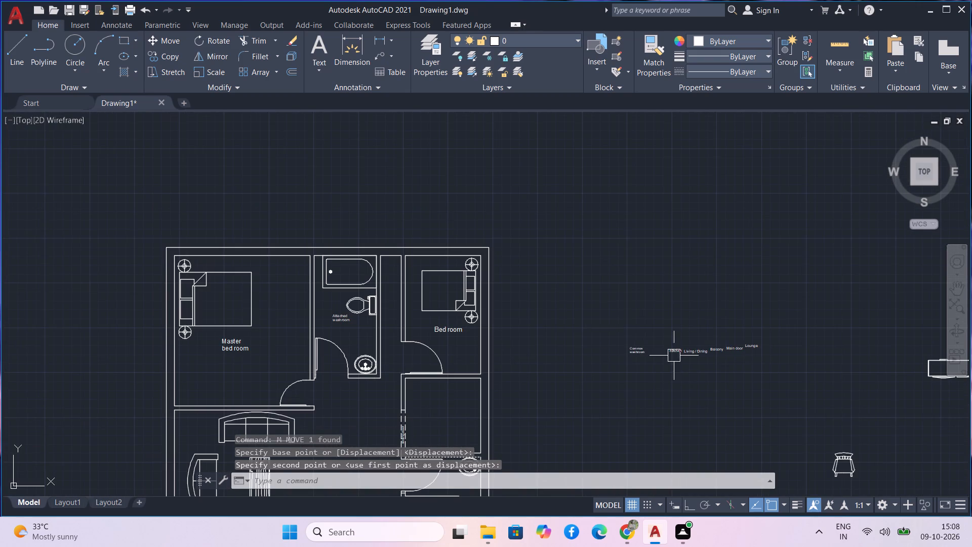
middle_click_drag(676, 385, 541, 280)
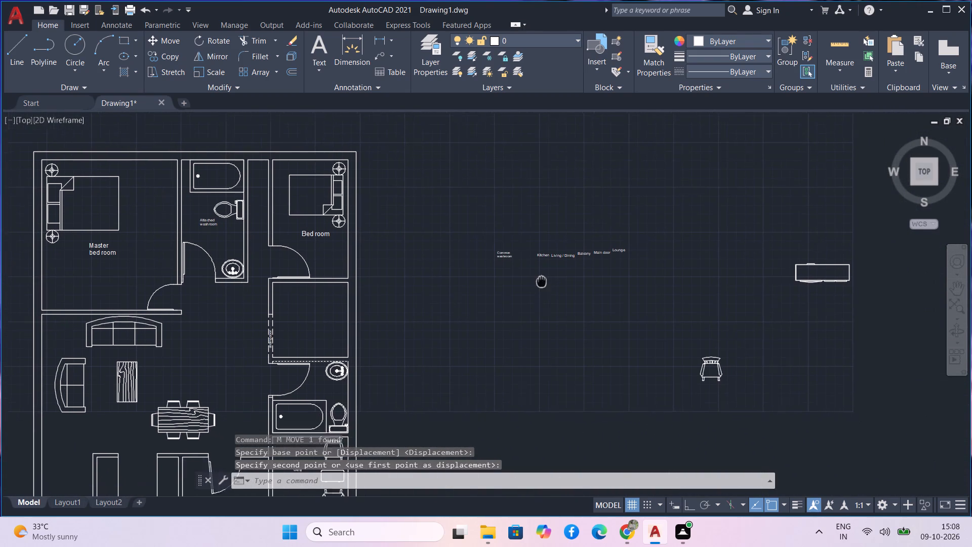
Move the "Living / Dining" label from the row of prepared names into the living area, just below the coffee table.
middle_click_drag(541, 280, 540, 272)
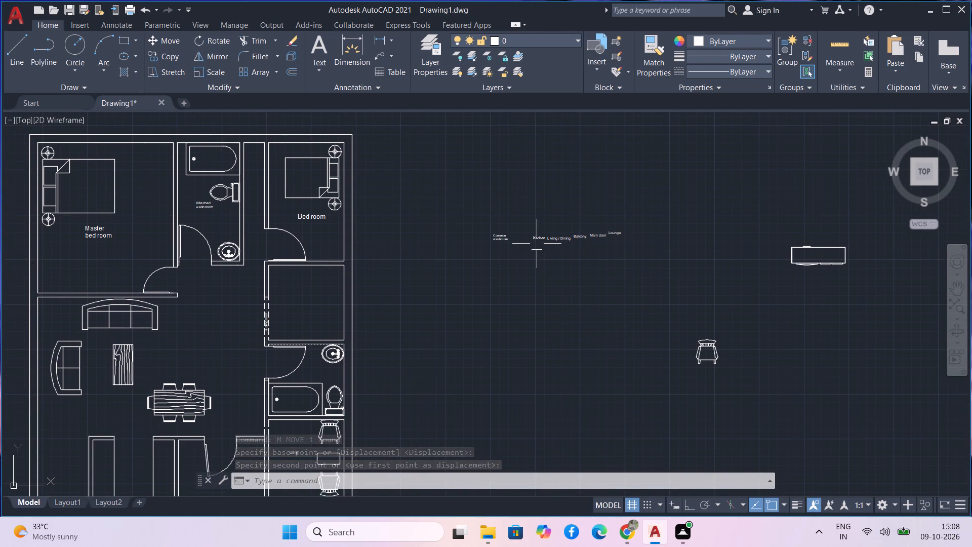
scroll(546, 264, "up", 1)
scroll(546, 264, "down", 1)
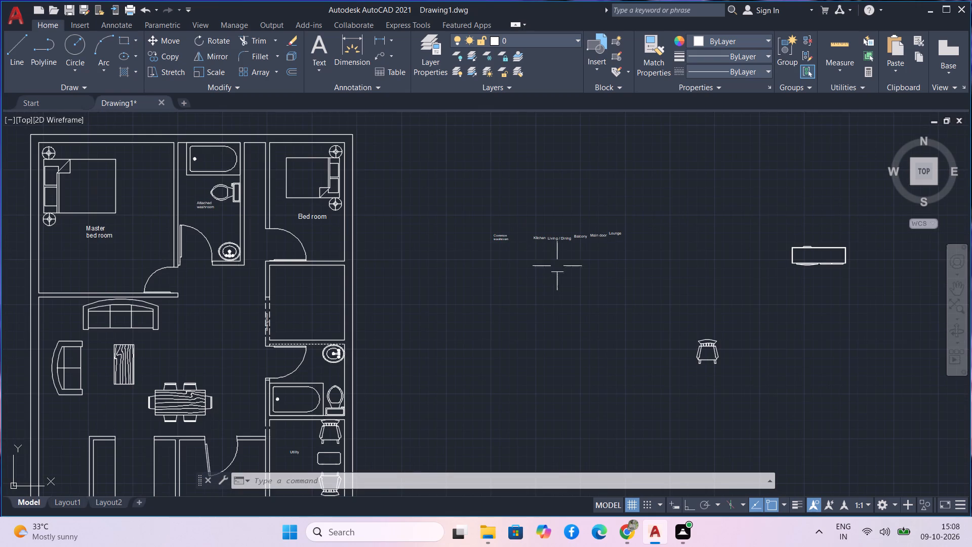
scroll(602, 248, "up", 3)
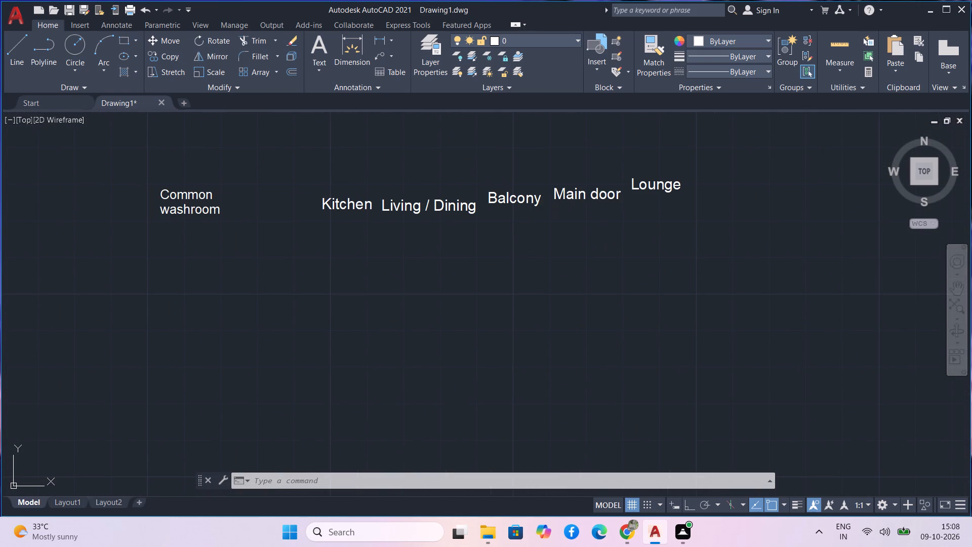
left_click(427, 206)
type("m")
key("space")
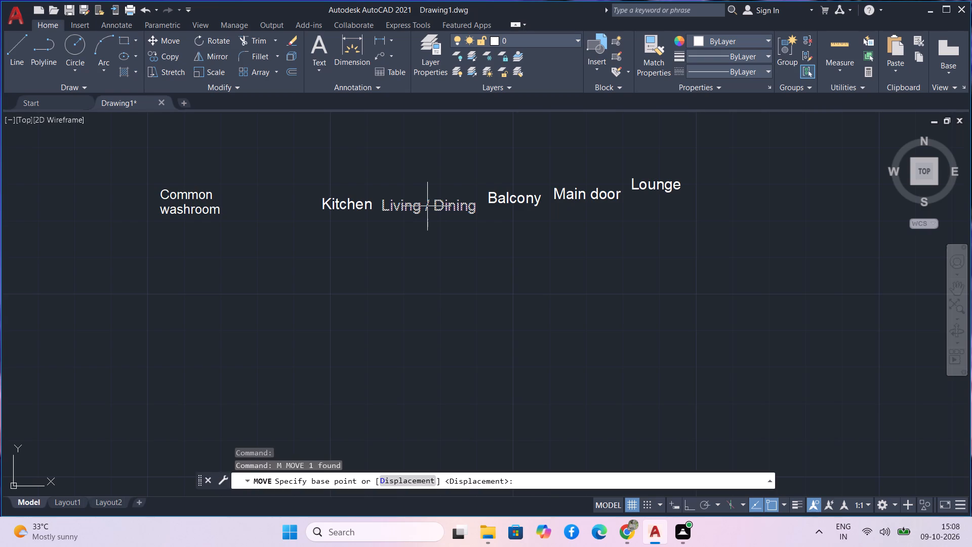
left_click(411, 210)
scroll(277, 326, "down", 2)
middle_click_drag(222, 344, 593, 266)
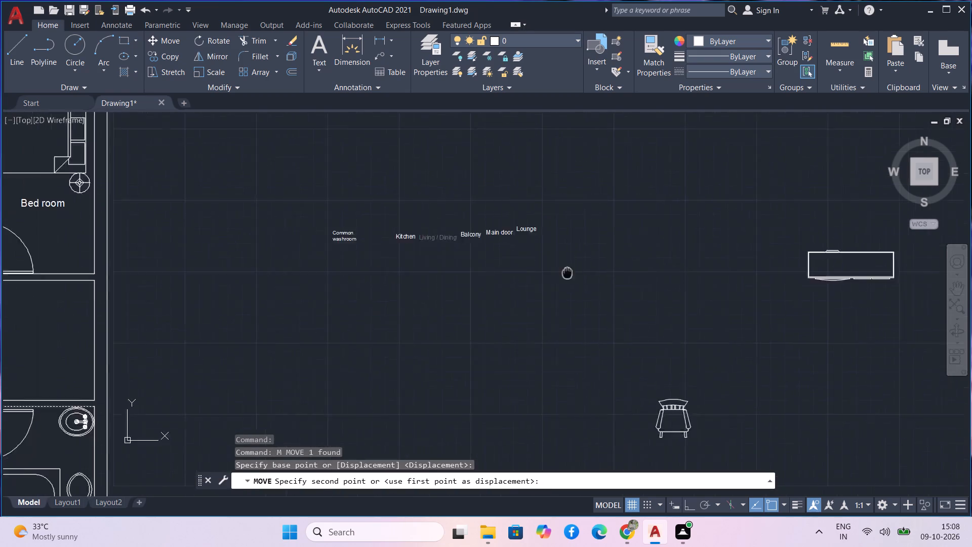
middle_click_drag(593, 266, 669, 239)
middle_click_drag(110, 381, 183, 332)
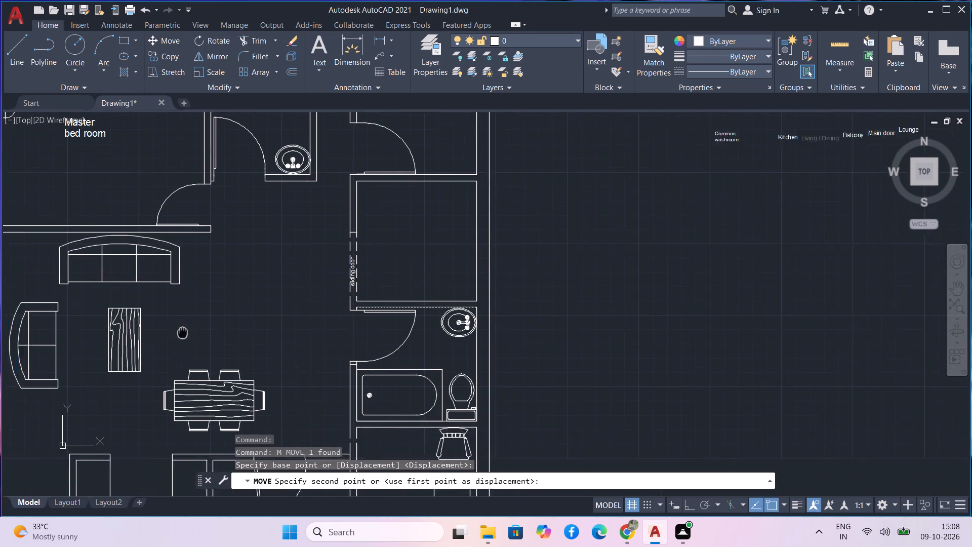
middle_click_drag(183, 332, 185, 331)
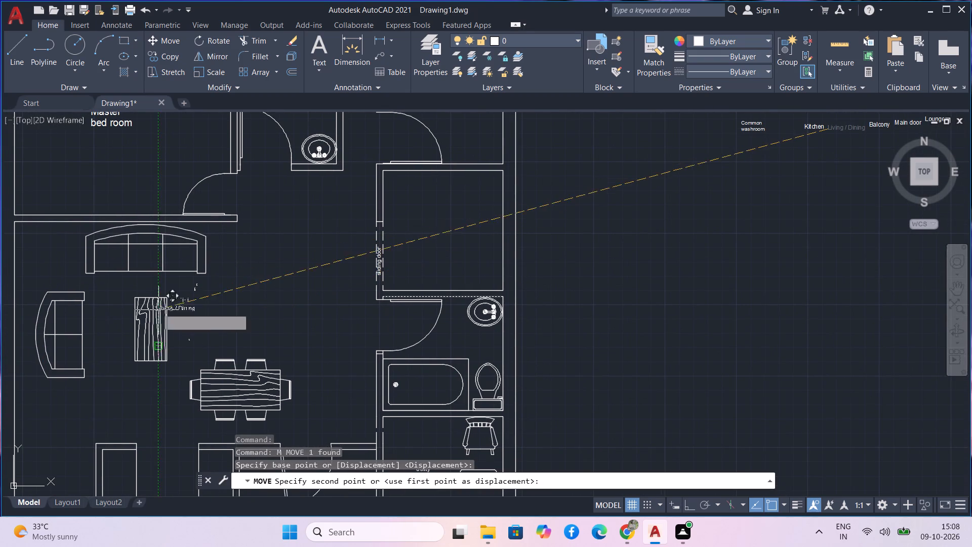
scroll(109, 368, "up", 3)
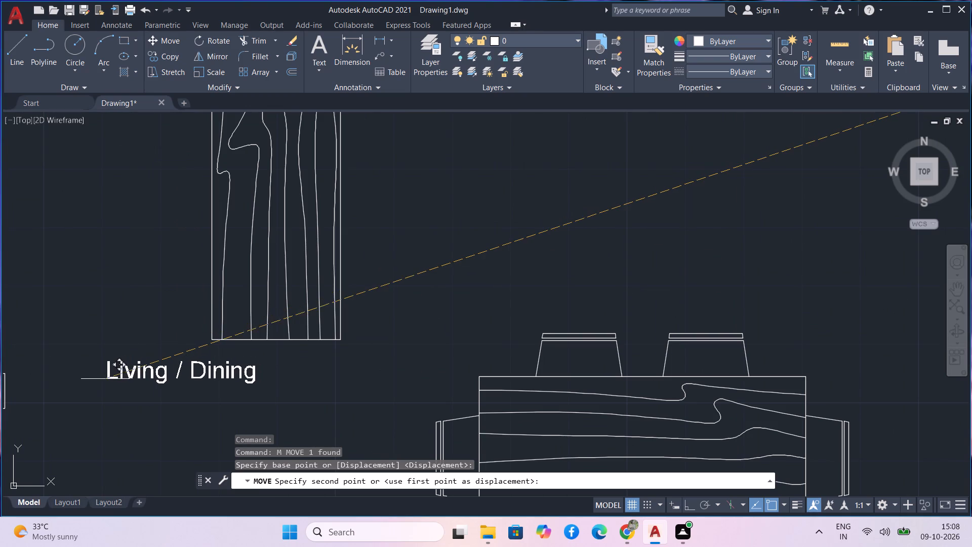
left_click(95, 379)
Reposition the "Living / Dining" label in the open floor between the coffee table and the dining table, above the dining chairs.
scroll(467, 218, "down", 2)
scroll(502, 241, "down", 2)
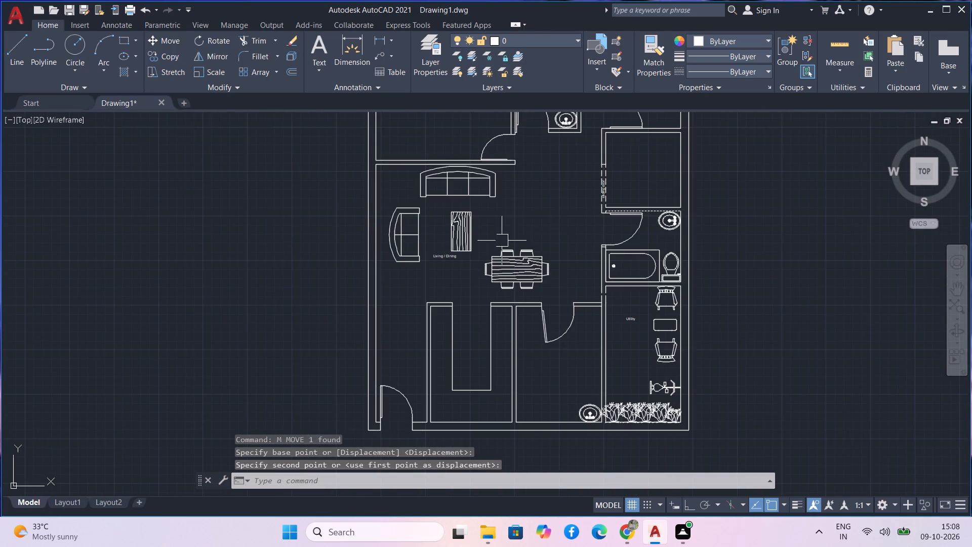
middle_click_drag(577, 211, 103, 282)
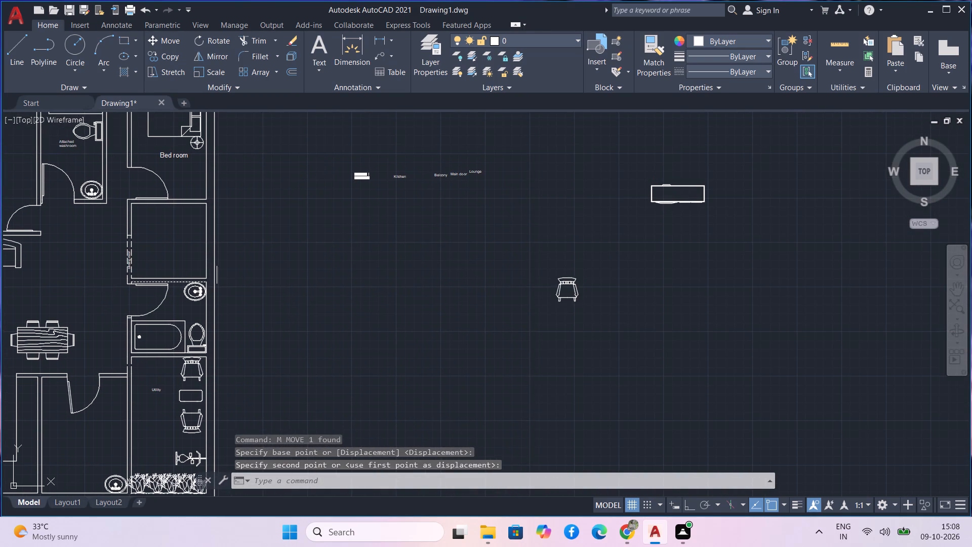
middle_click_drag(48, 320, 252, 285)
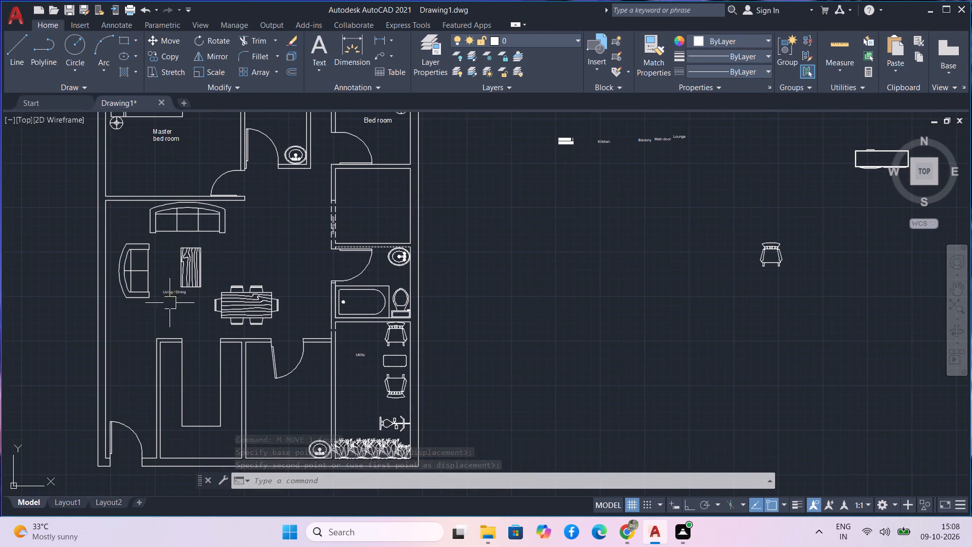
scroll(167, 292, "up", 2)
left_click(175, 292)
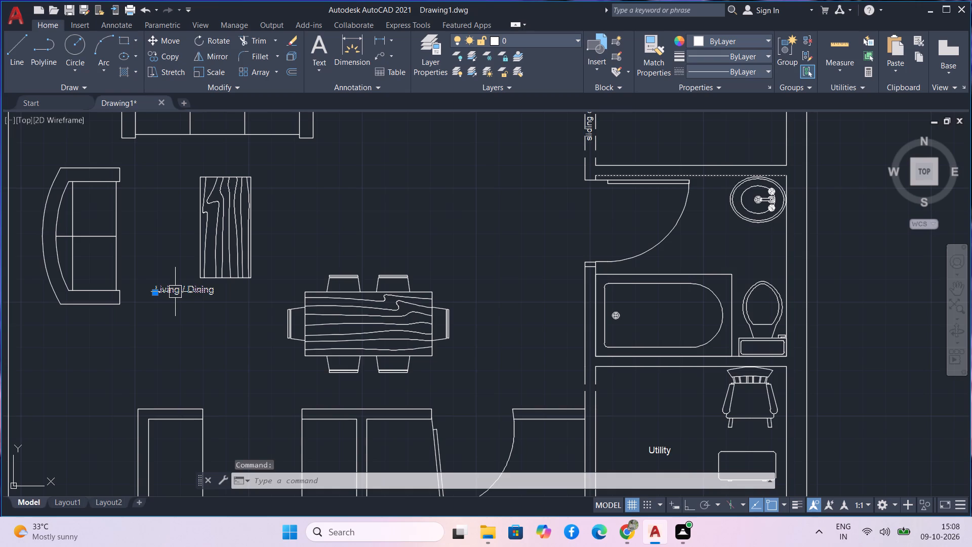
type("m")
key("space")
left_click(175, 292)
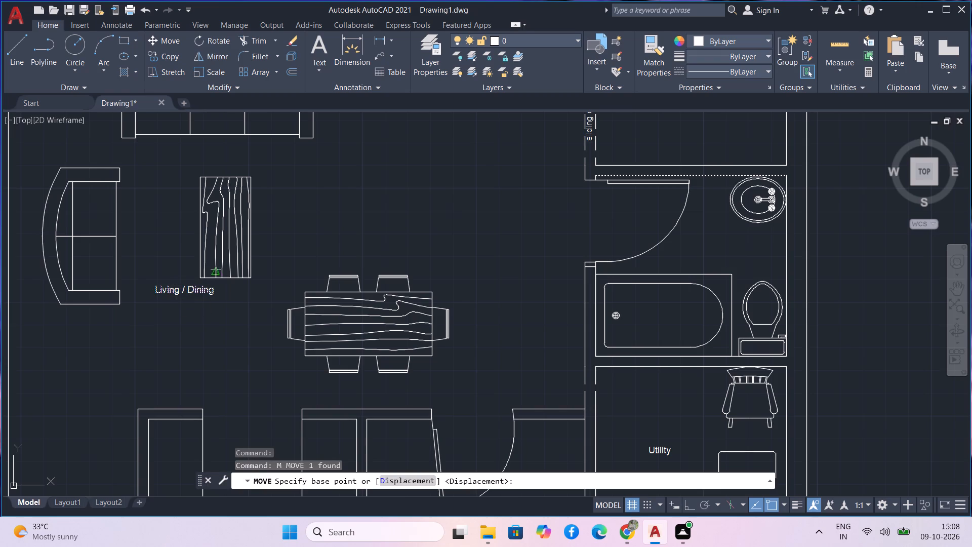
left_click(180, 292)
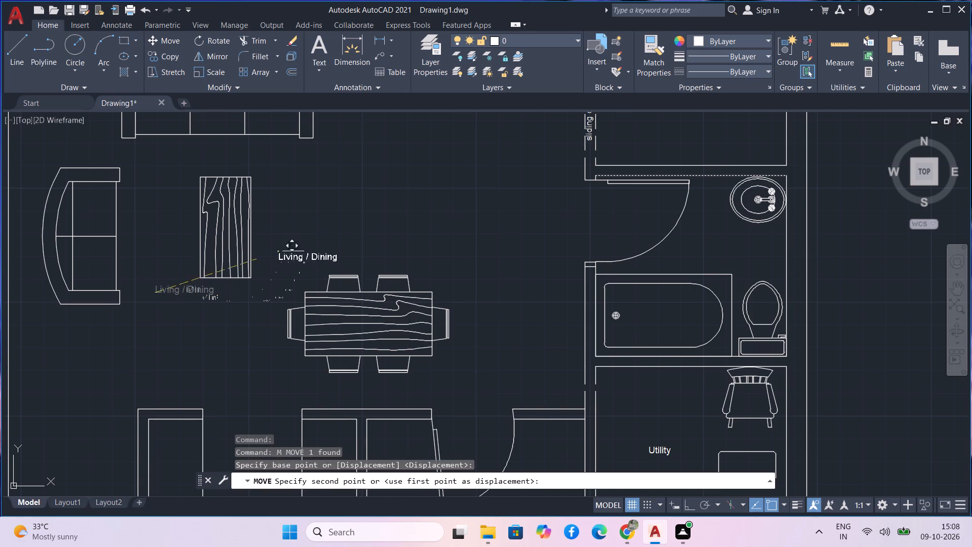
scroll(276, 220, "up", 3)
left_click(308, 184)
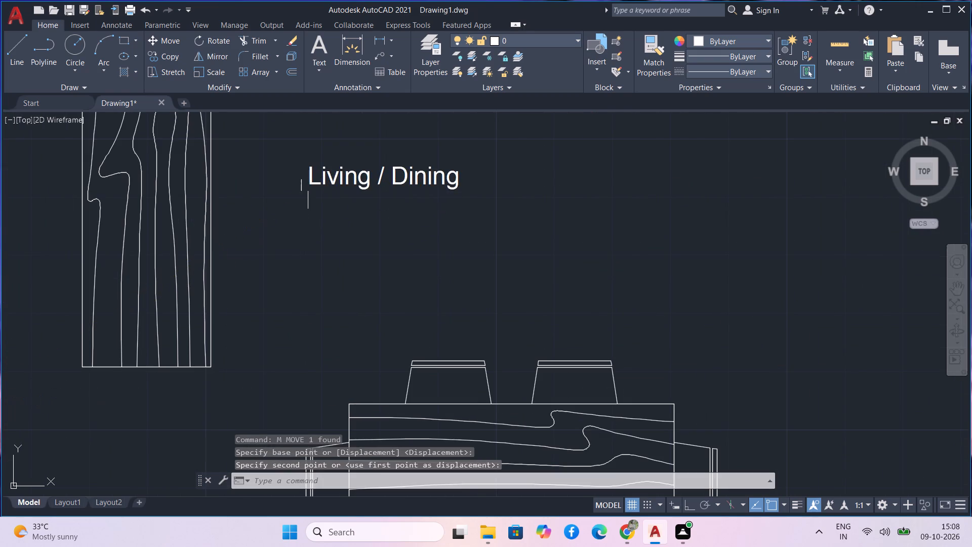
Move the "Balcony" label into the empty room with the sliding door, between the northeast bedroom and the common washroom.
scroll(326, 274, "down", 5)
middle_click_drag(728, 169, 441, 230)
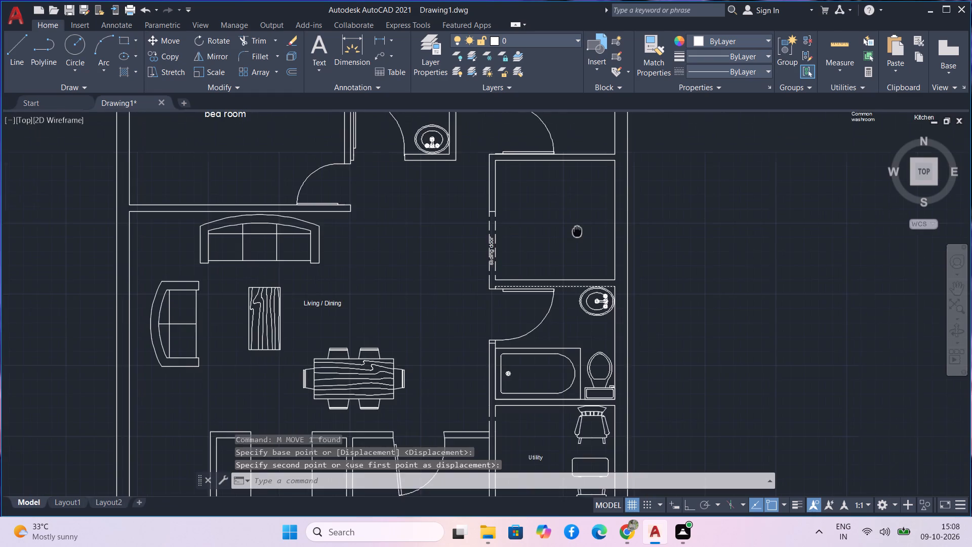
middle_click_drag(441, 230, 226, 232)
middle_click_drag(403, 155, 404, 183)
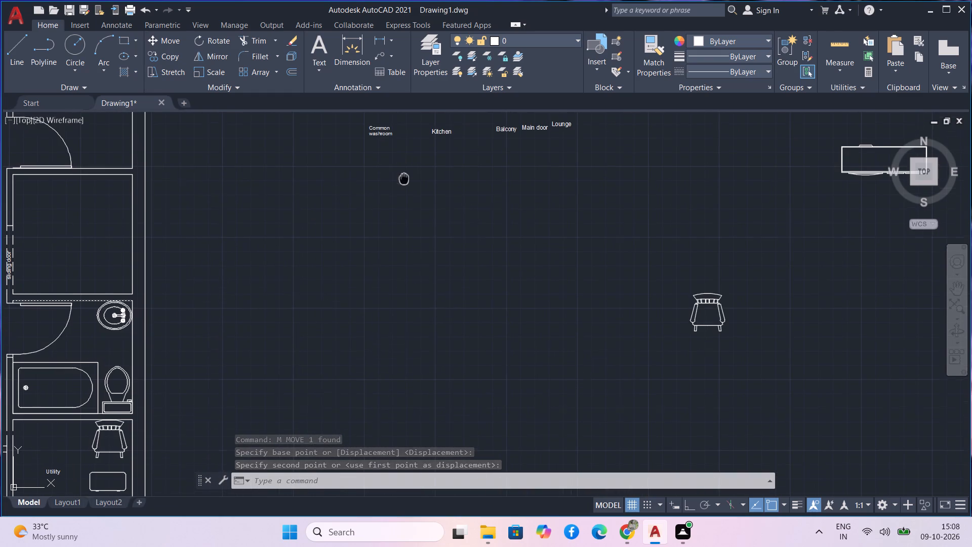
middle_click_drag(404, 183, 438, 264)
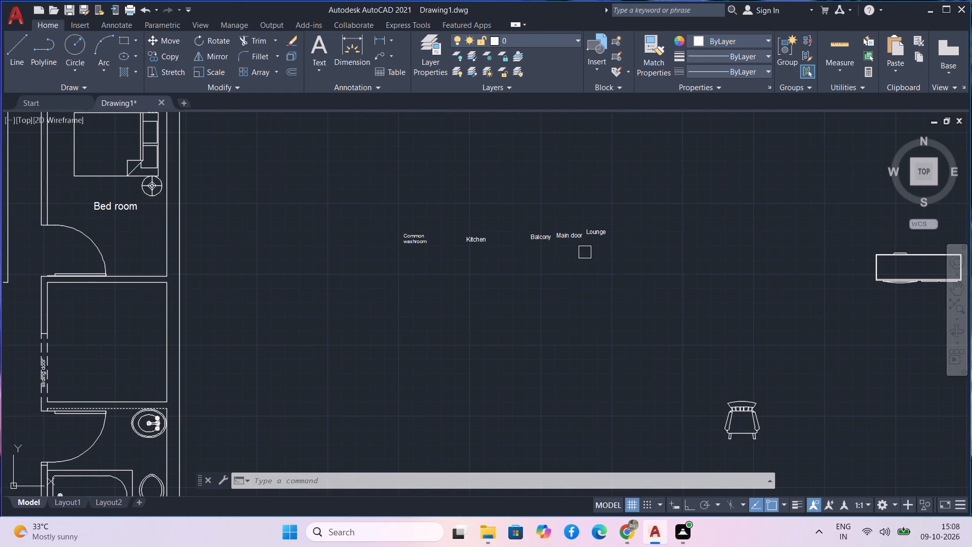
scroll(544, 303, "down", 1)
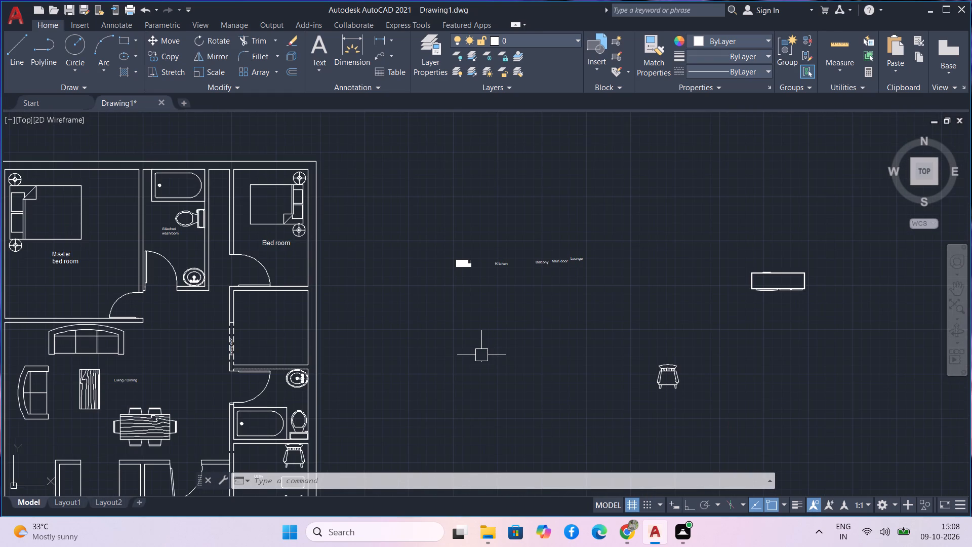
scroll(542, 284, "up", 3)
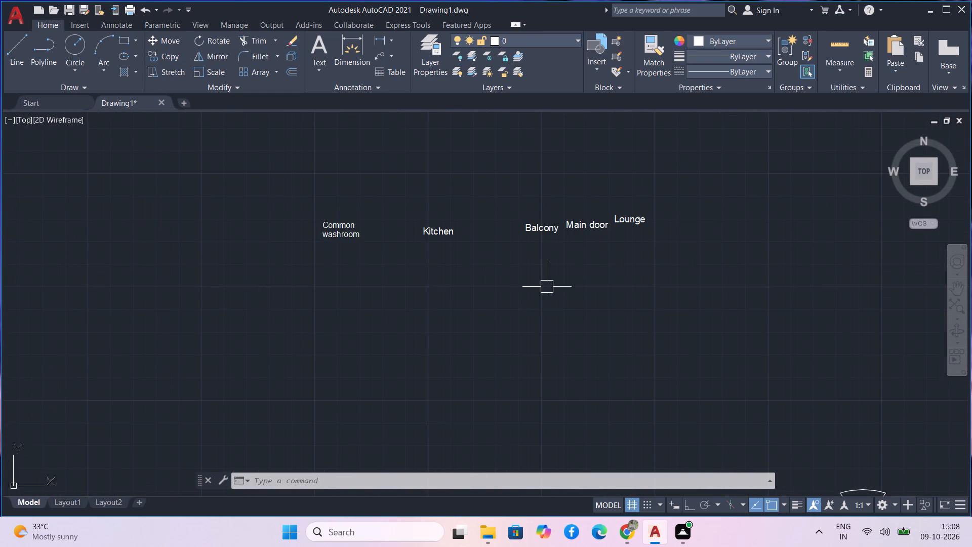
scroll(546, 284, "up", 1)
left_click_drag(549, 221, 525, 174)
left_click(517, 160)
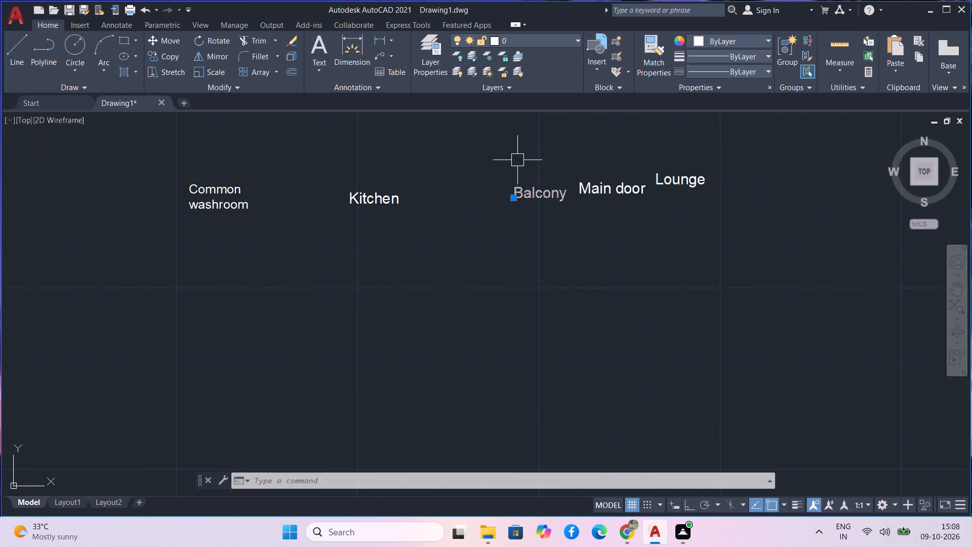
type("m")
key("space")
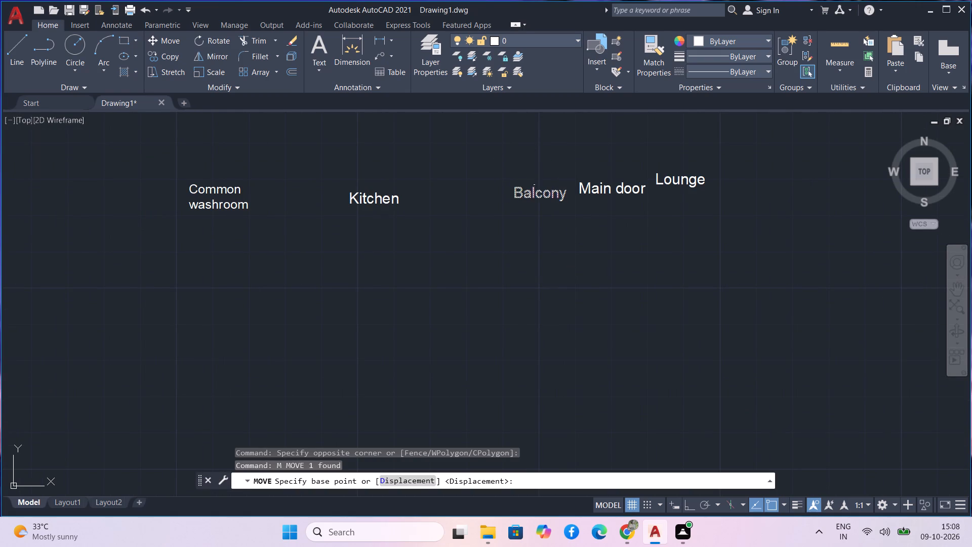
left_click(540, 191)
scroll(0, 301, "down", 1)
middle_click_drag(1, 320, 65, 323)
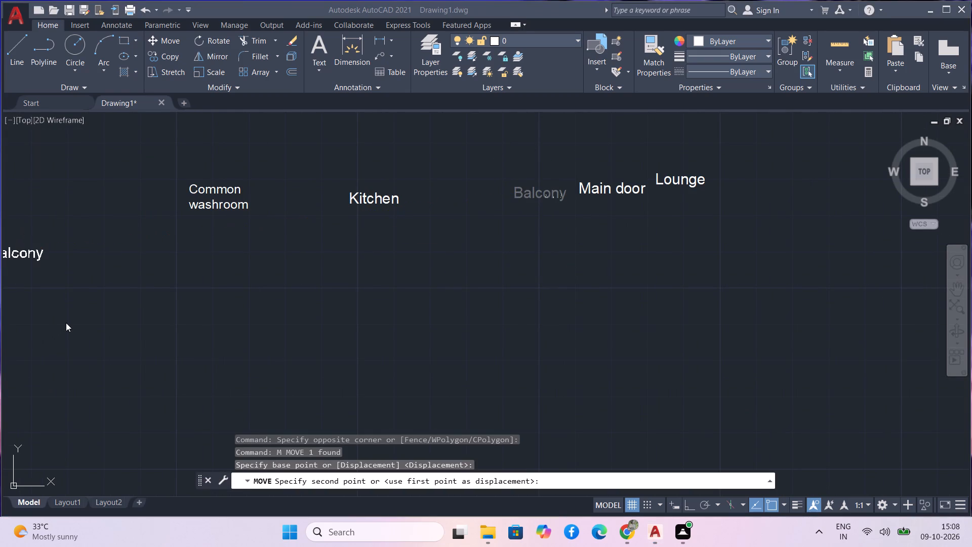
middle_click_drag(93, 282, 174, 285)
middle_click_drag(159, 291, 506, 283)
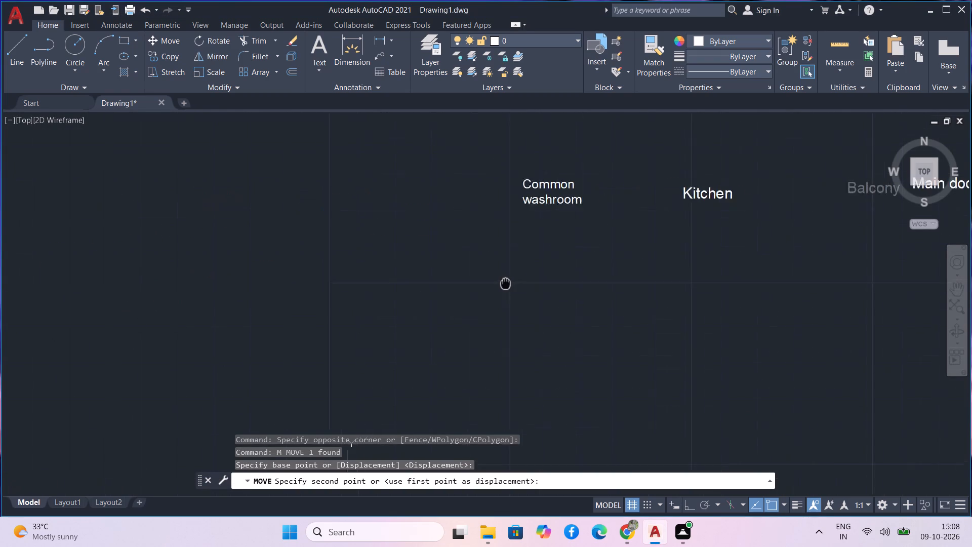
middle_click_drag(506, 283, 479, 243)
scroll(290, 268, "down", 3)
scroll(71, 322, "up", 3)
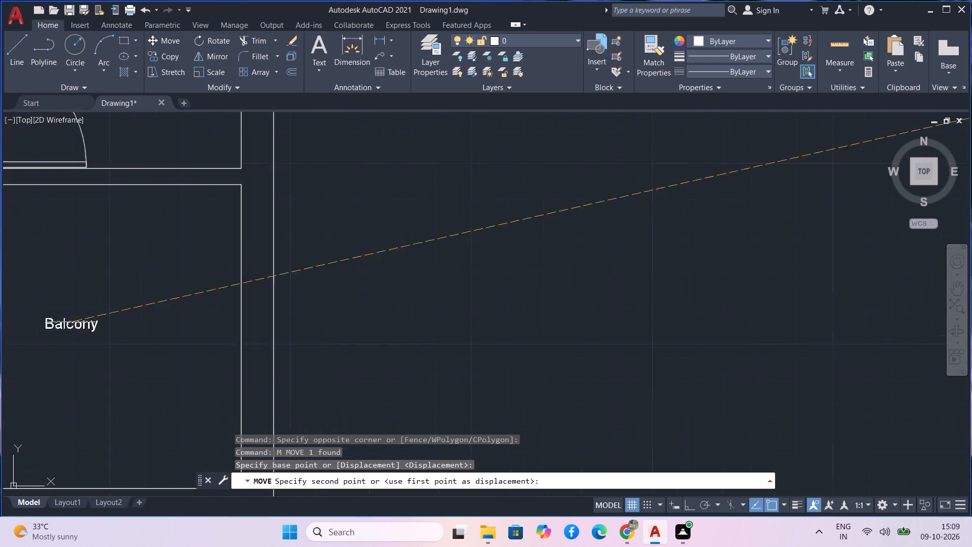
left_click(101, 281)
Move the "Lounge" label into the southeast room, centred on the small table between the two chairs.
scroll(113, 295, "down", 4)
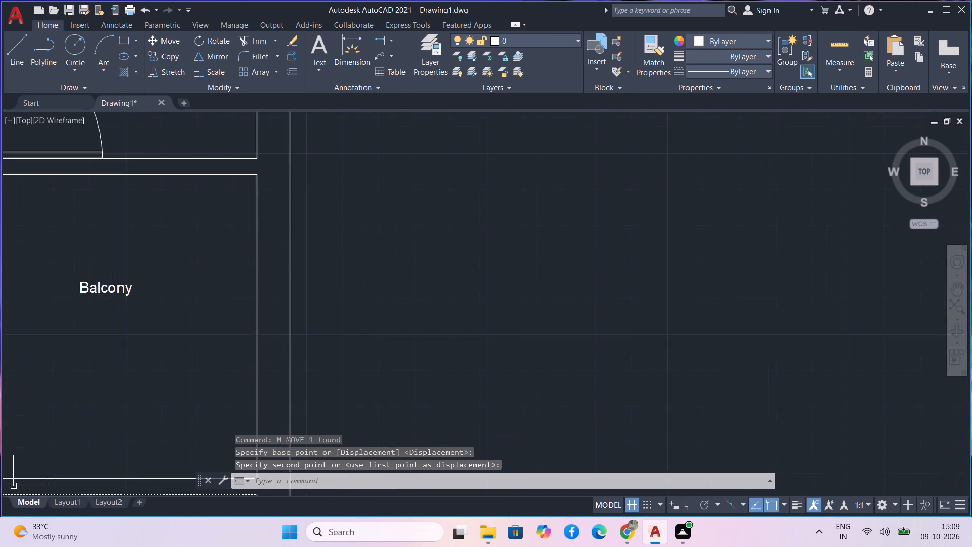
scroll(138, 299, "down", 1)
scroll(391, 250, "up", 4)
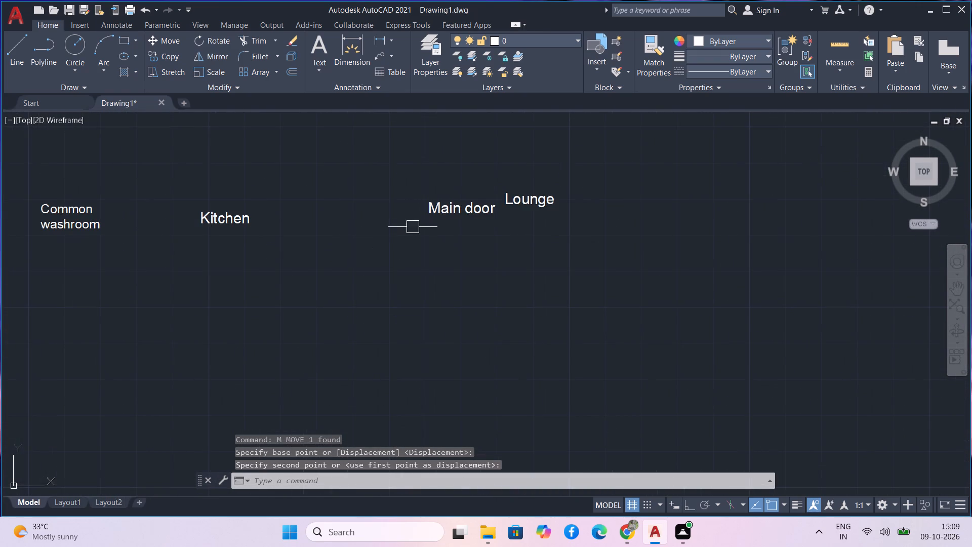
left_click_drag(549, 221, 540, 210)
left_click(526, 188)
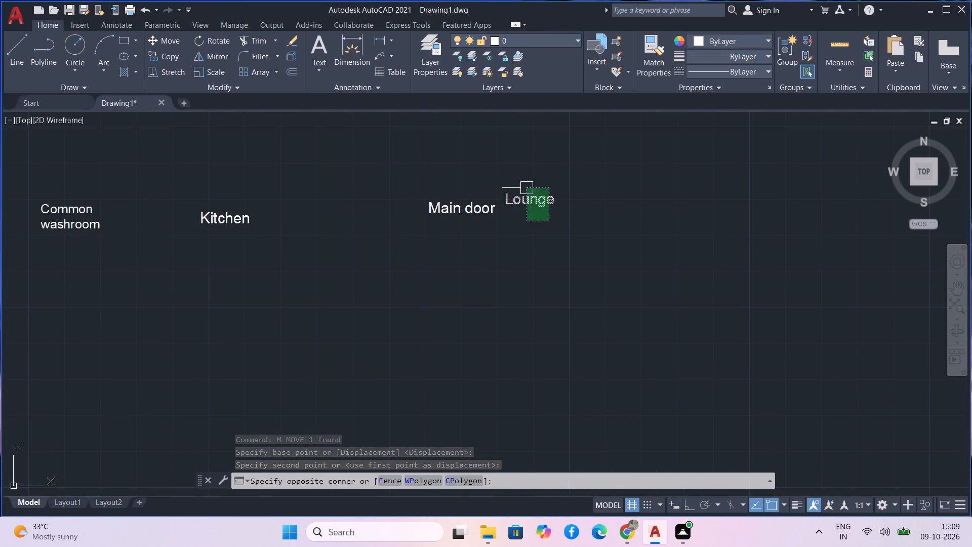
type("m")
key("space")
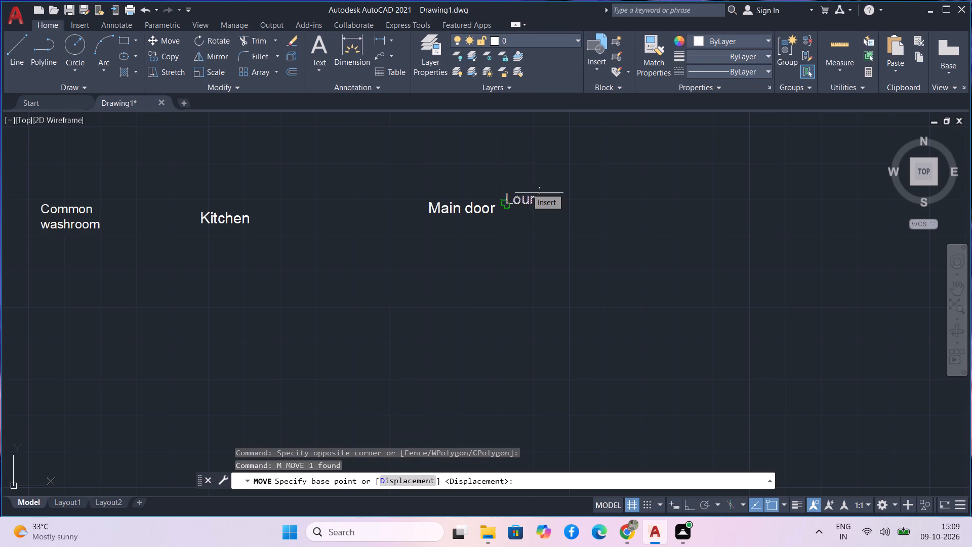
left_click(549, 204)
scroll(132, 429, "down", 2)
middle_click_drag(132, 429, 348, 164)
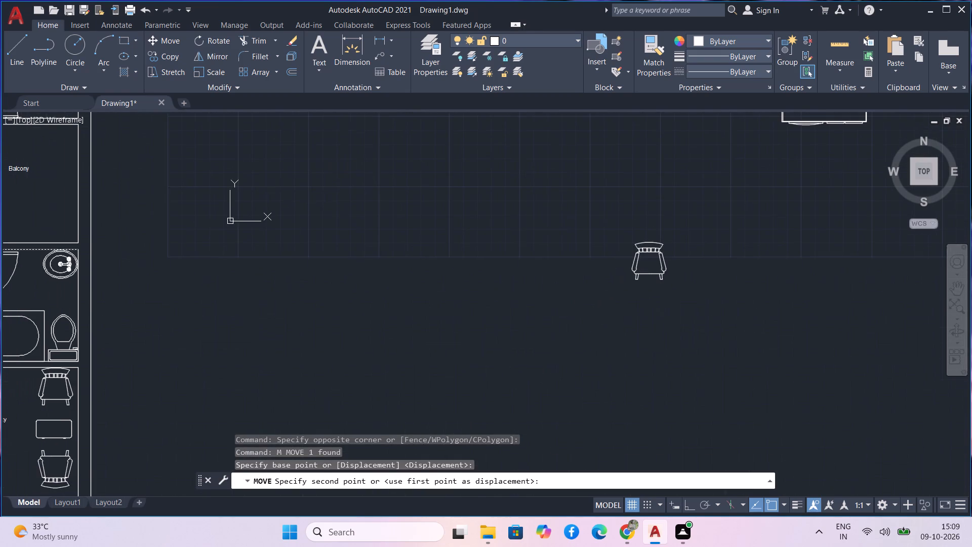
middle_click_drag(183, 333, 299, 143)
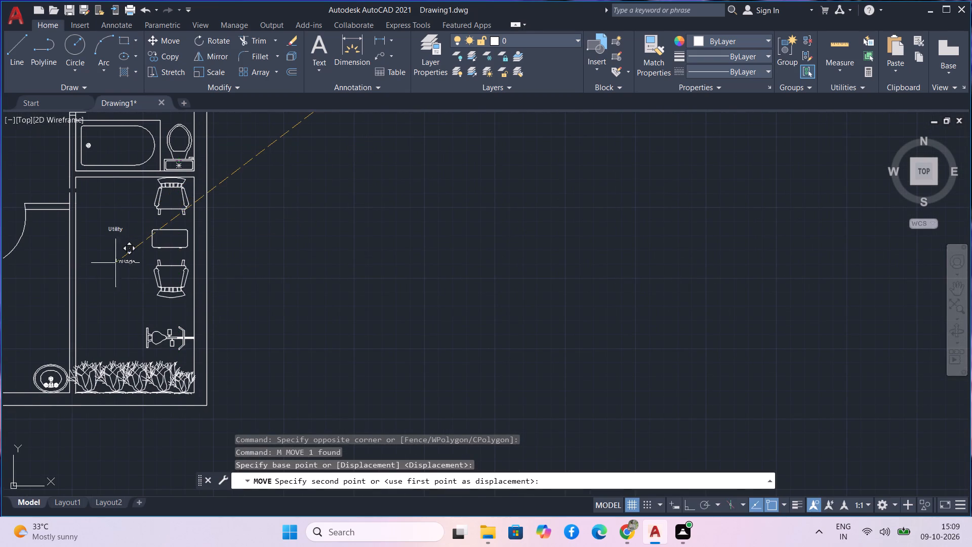
scroll(103, 280, "up", 3)
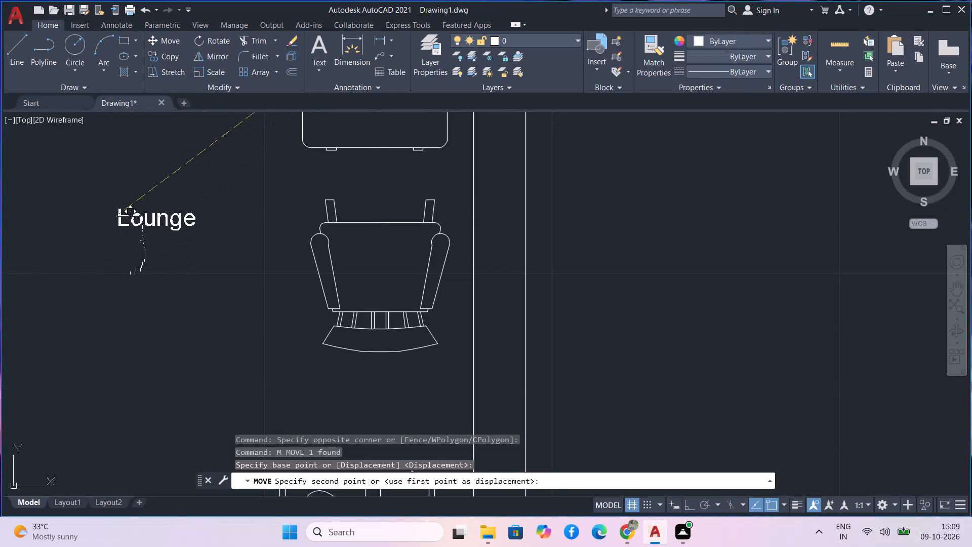
middle_click_drag(115, 187, 0, 301)
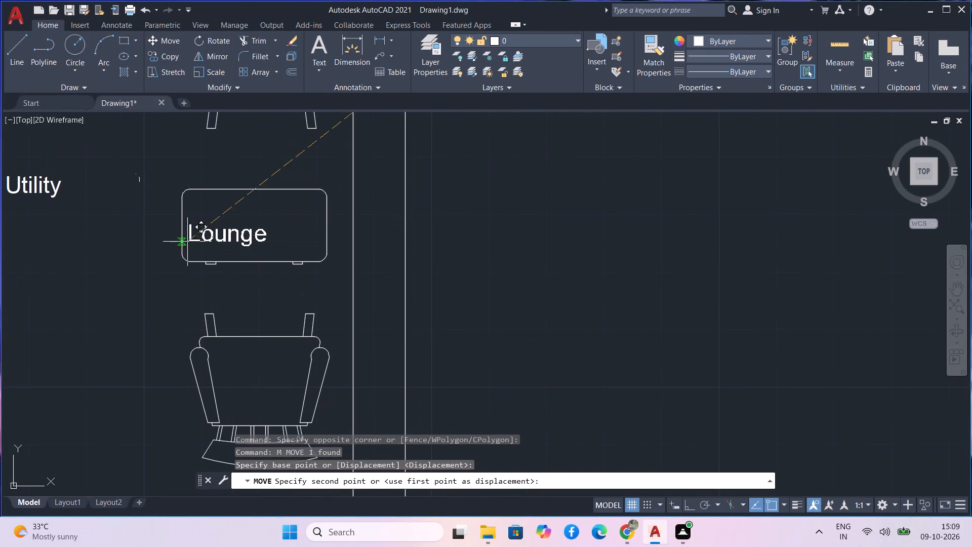
left_click(210, 231)
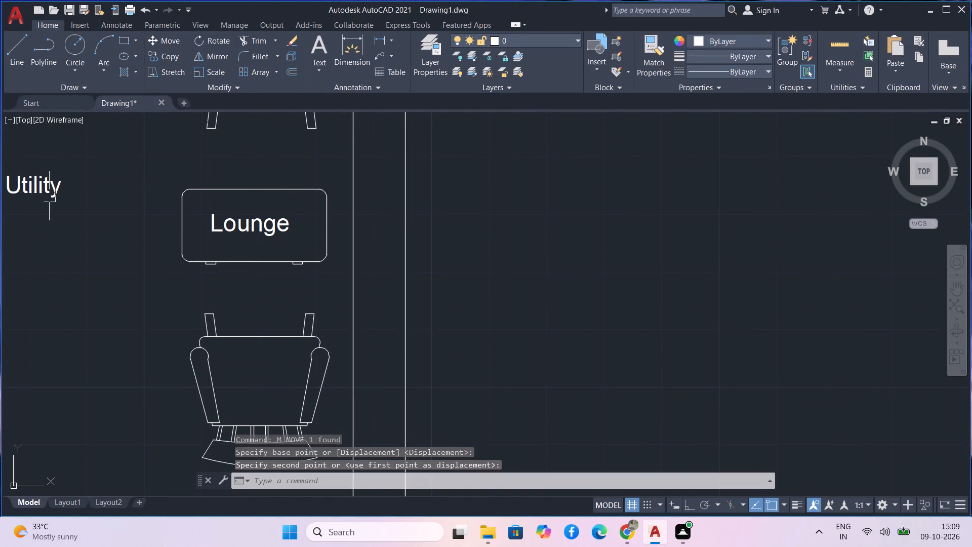
Move the "Utility" label into the room between the kitchen and the lounge, in the open floor below its door swing.
left_click(47, 189)
key("comma")
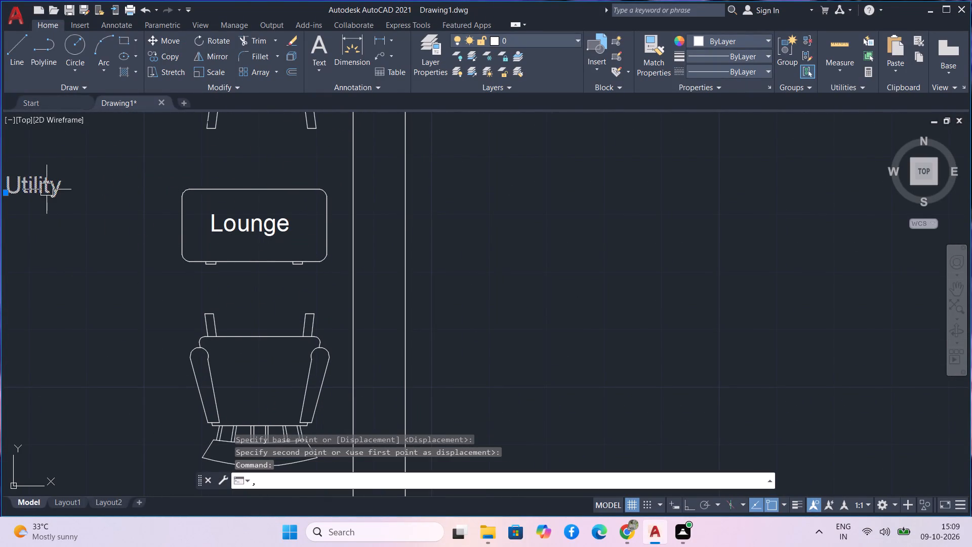
key("BackSpace")
type("m")
key("space")
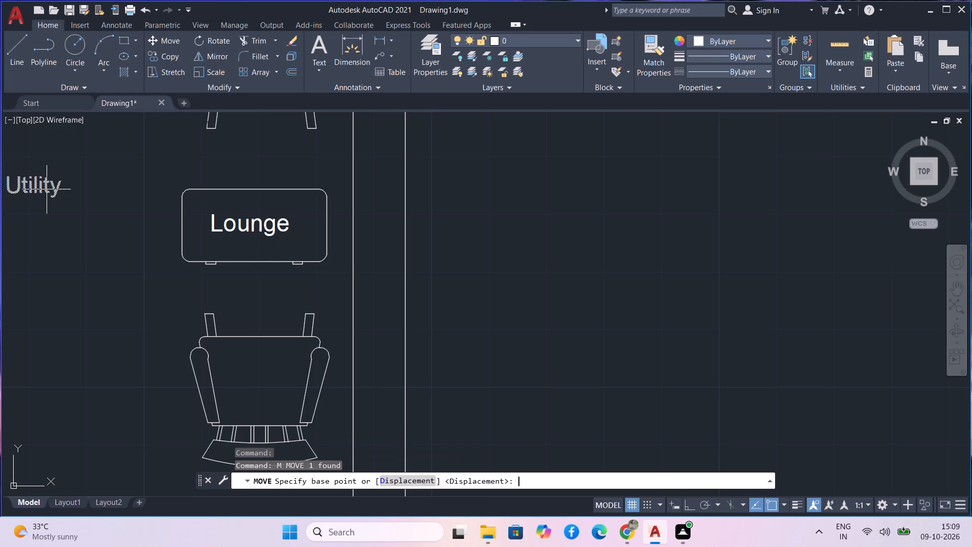
left_click(35, 177)
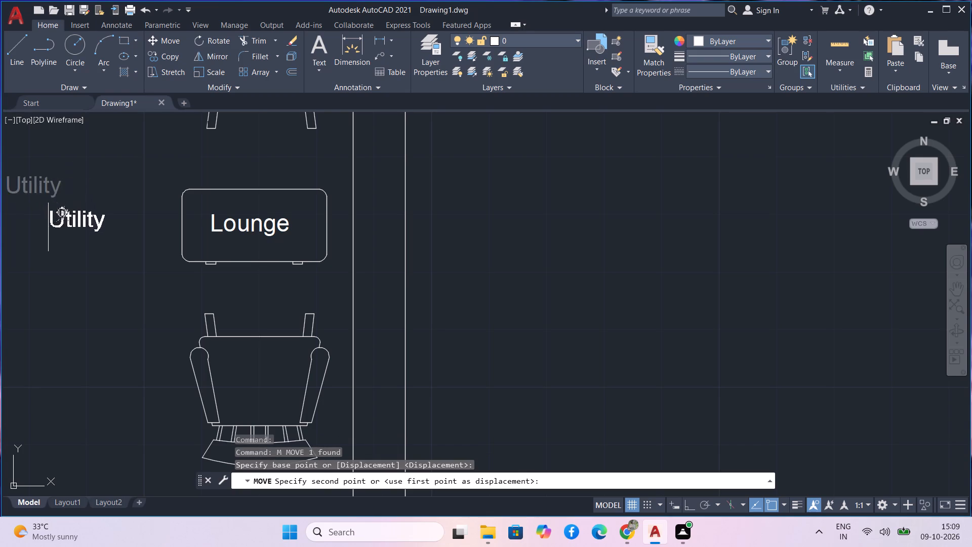
scroll(52, 233, "down", 4)
middle_click_drag(65, 223, 454, 191)
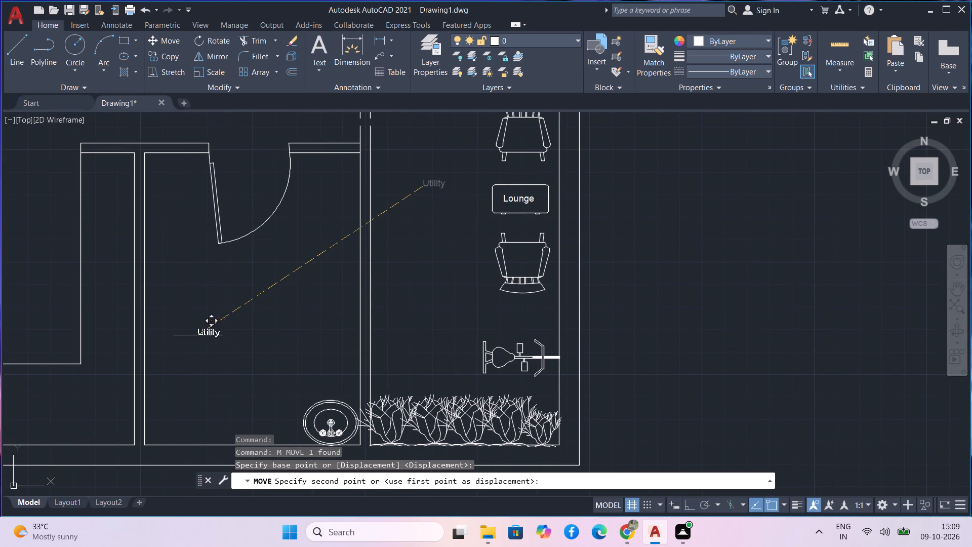
scroll(215, 309, "up", 2)
left_click(216, 309)
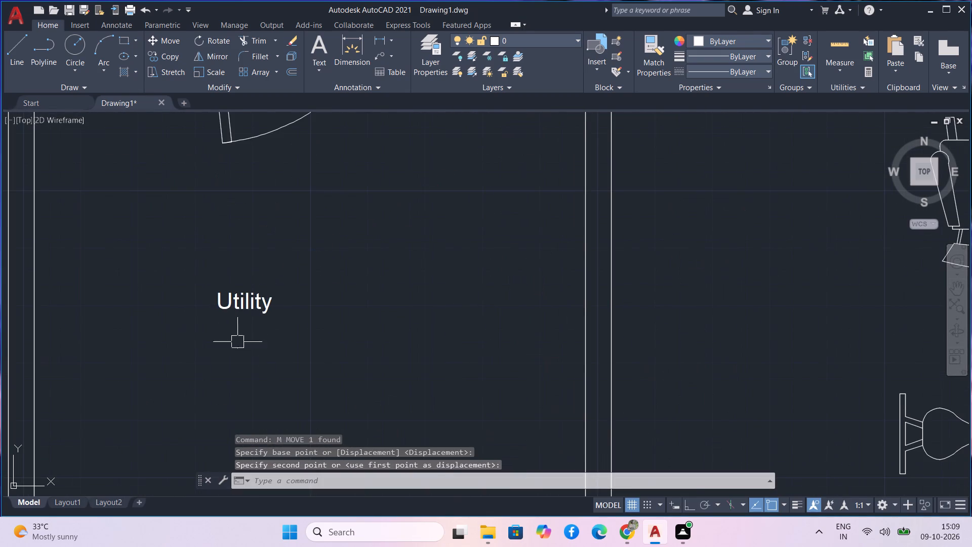
Move the two-line "Common washroom" label into the washroom below the balcony, between the washbasin and the bathtub.
scroll(425, 246, "down", 4)
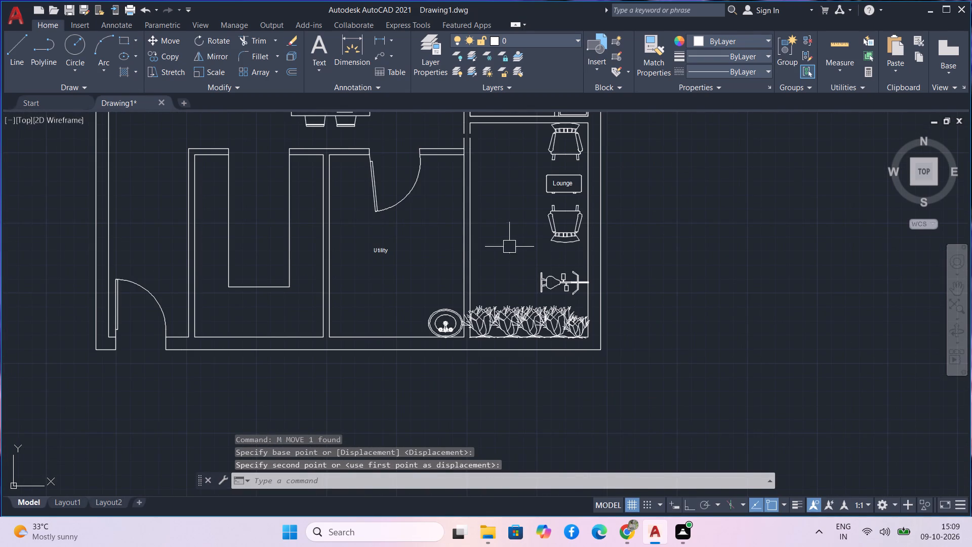
middle_click_drag(509, 247, 167, 385)
scroll(406, 153, "up", 1)
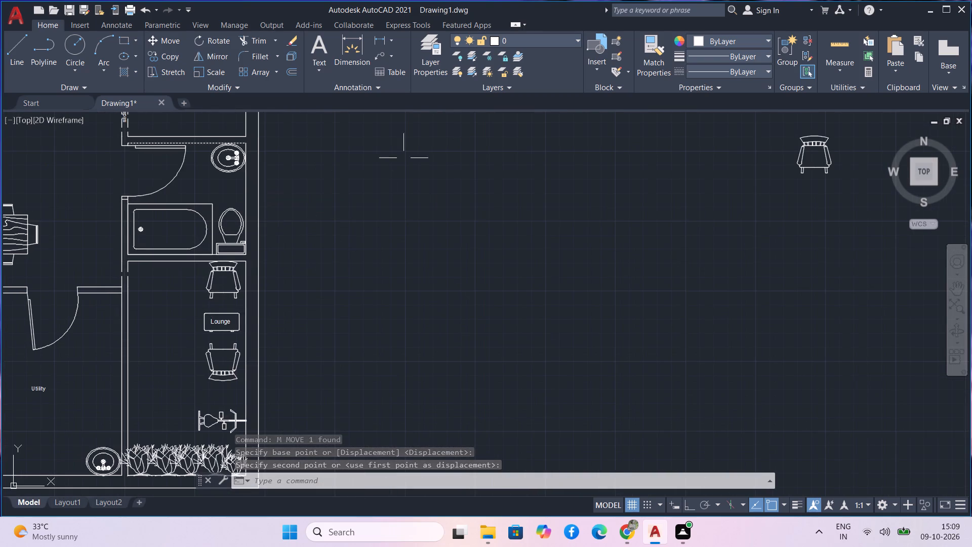
middle_click_drag(416, 154, 318, 351)
scroll(318, 351, "down", 4)
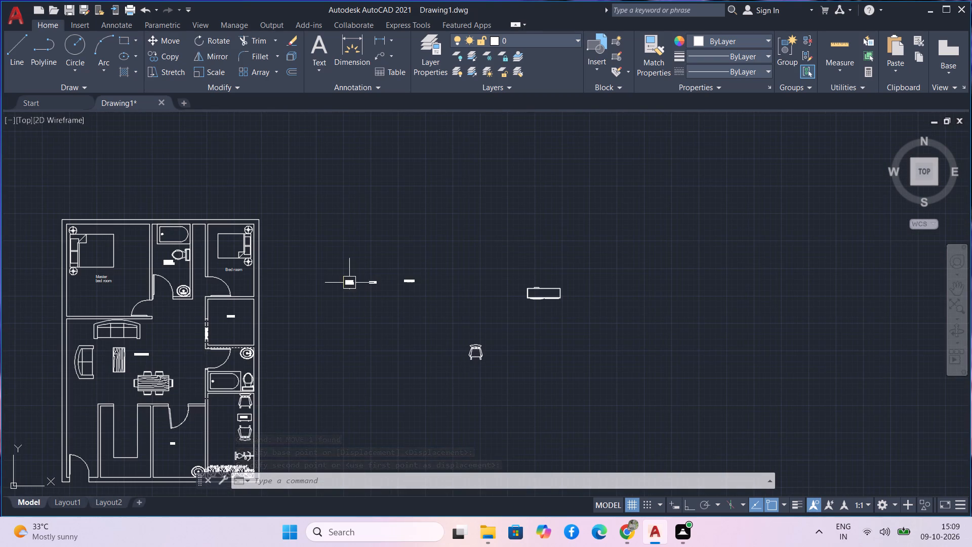
scroll(344, 273, "up", 4)
left_click_drag(377, 336, 356, 297)
left_click(343, 268)
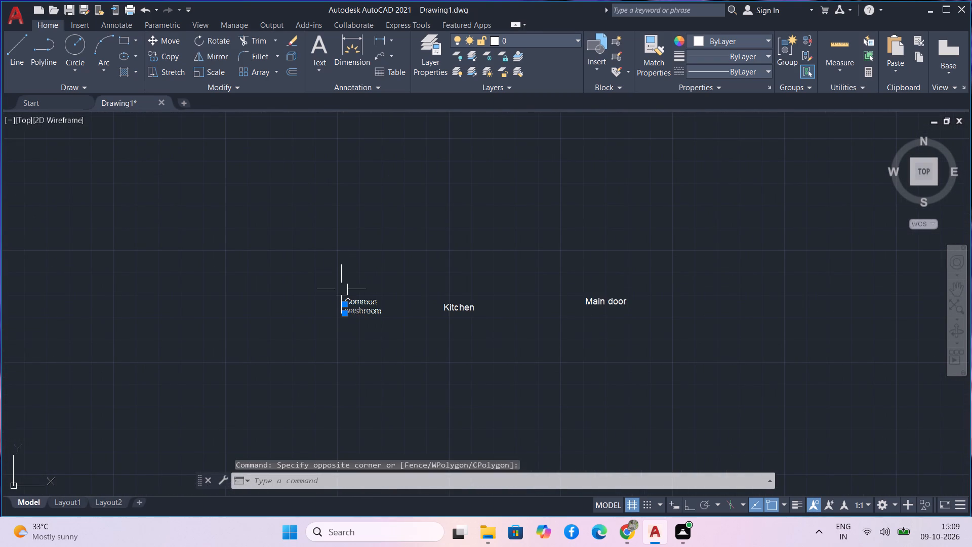
type("m")
key("space")
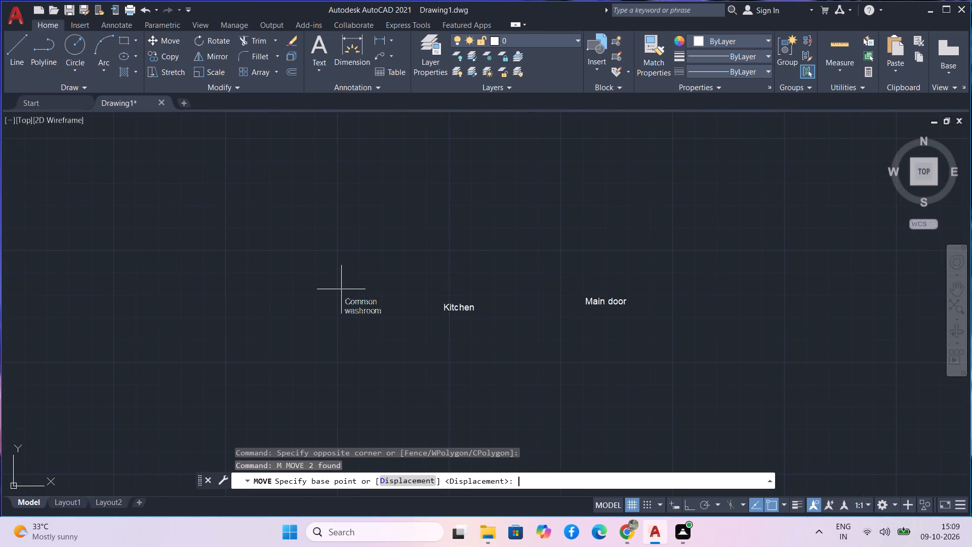
left_click(356, 312)
middle_click_drag(79, 339, 168, 264)
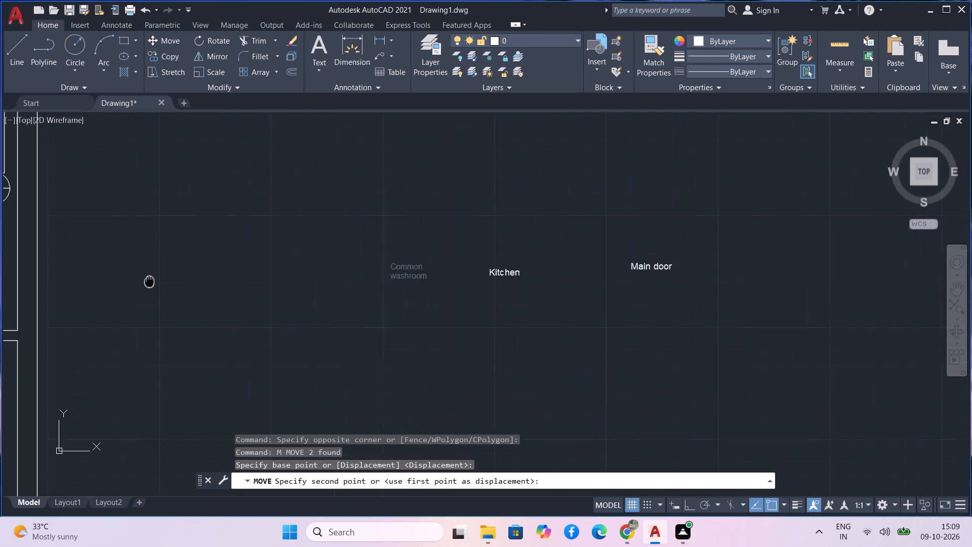
middle_click_drag(168, 264, 340, 212)
scroll(169, 180, "down", 2)
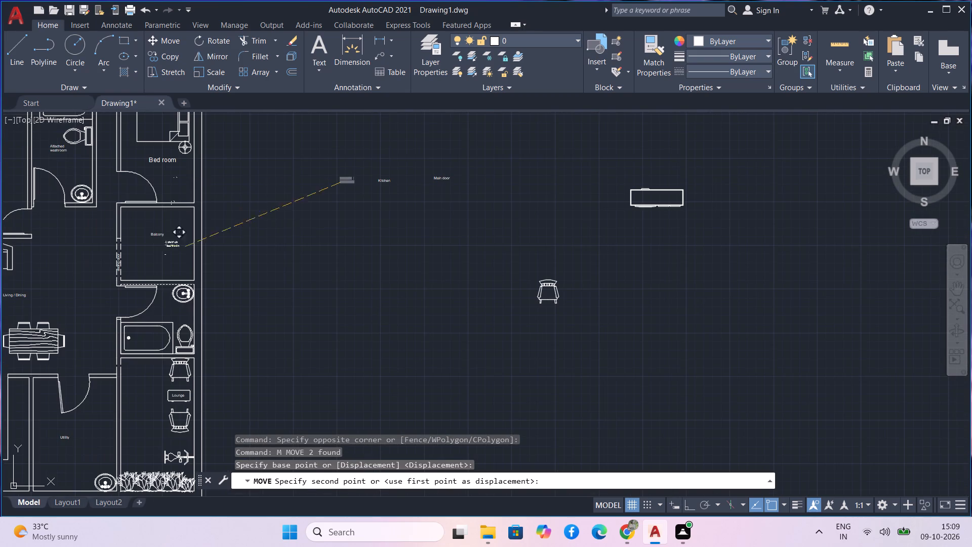
scroll(166, 307, "up", 6)
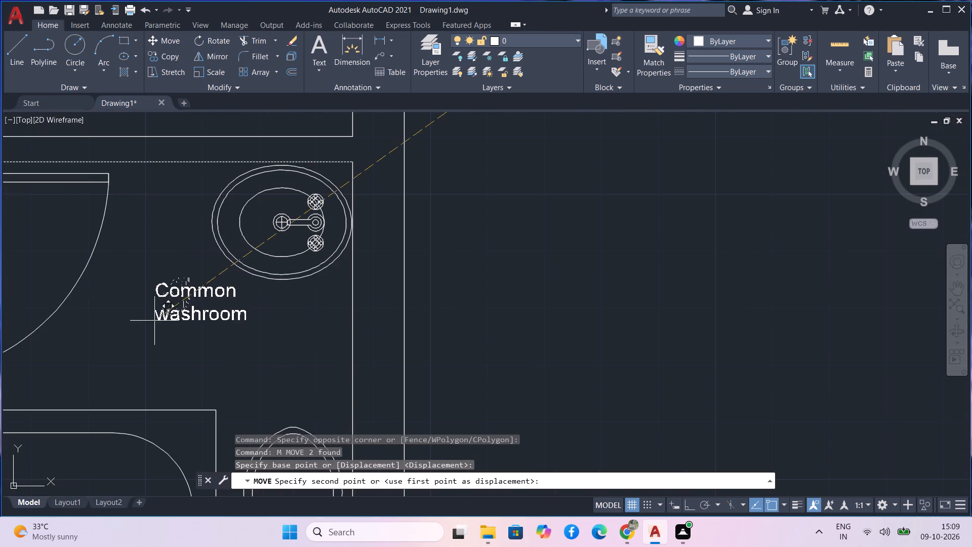
left_click(147, 347)
Change the text of the "Kitchen" label to "Open kitchen".
scroll(148, 348, "down", 4)
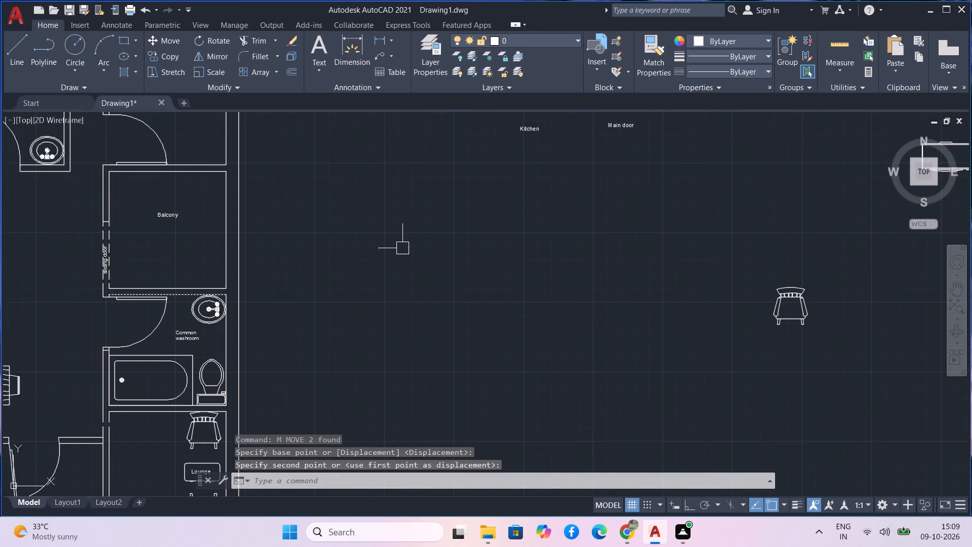
middle_click_drag(525, 209, 310, 374)
scroll(325, 311, "up", 2)
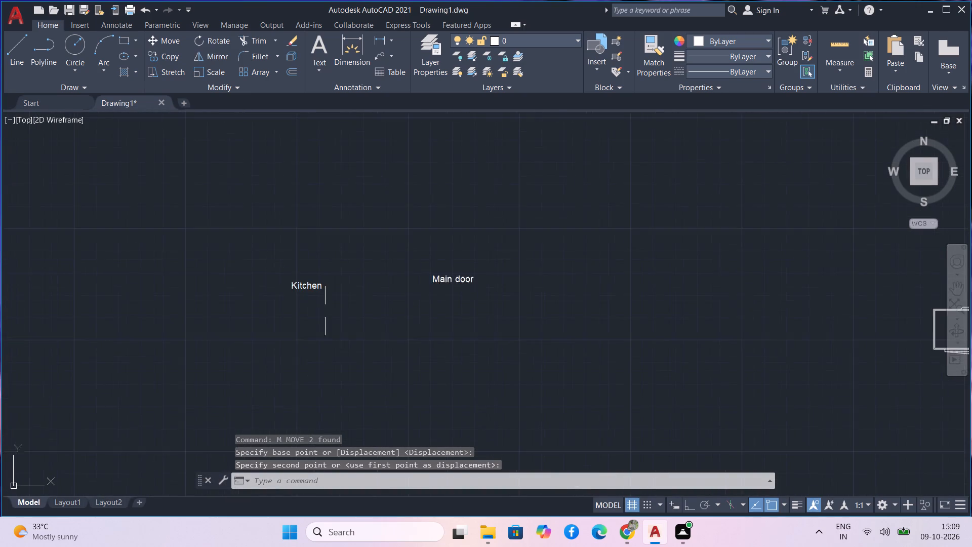
left_click(296, 269)
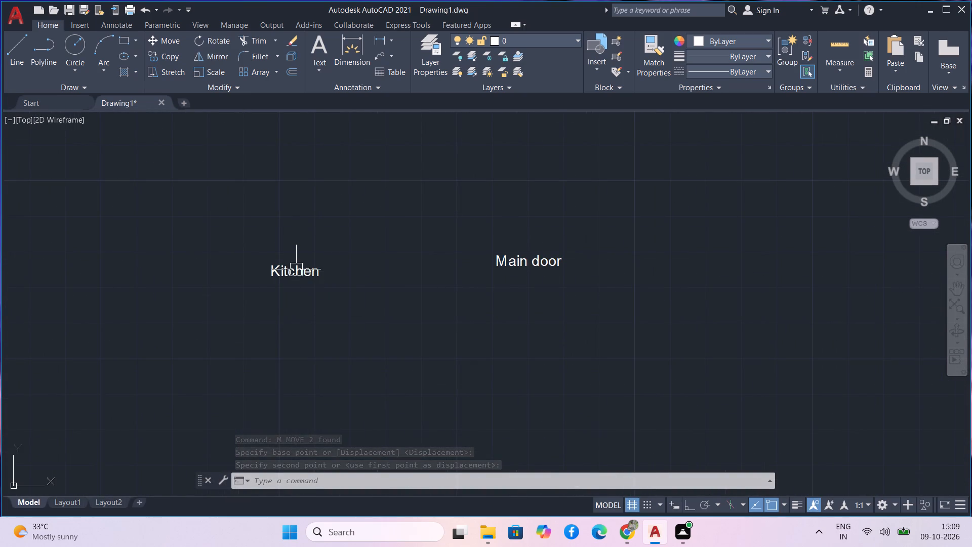
left_click(296, 269)
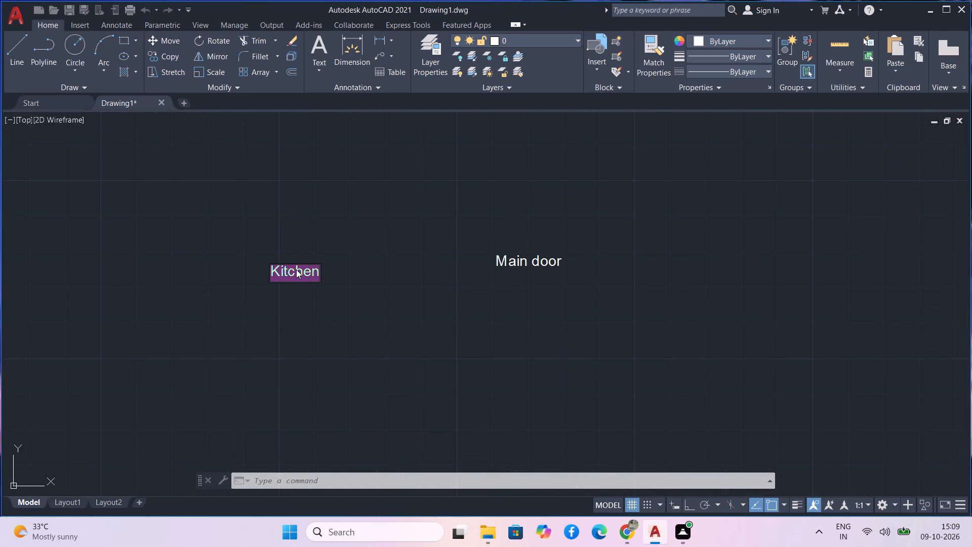
key("BackSpace")
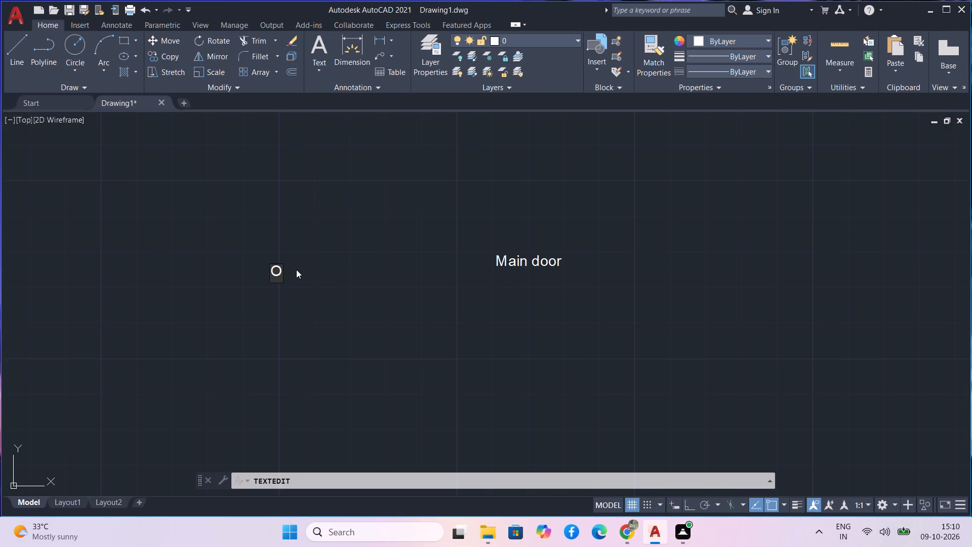
type("pen")
key("space")
type("kitchen")
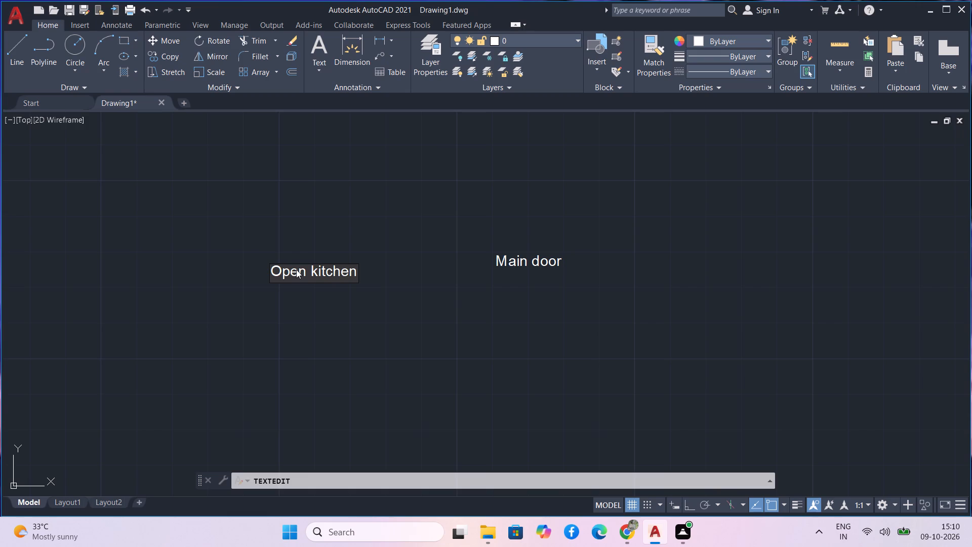
key("Return")
key("Return")
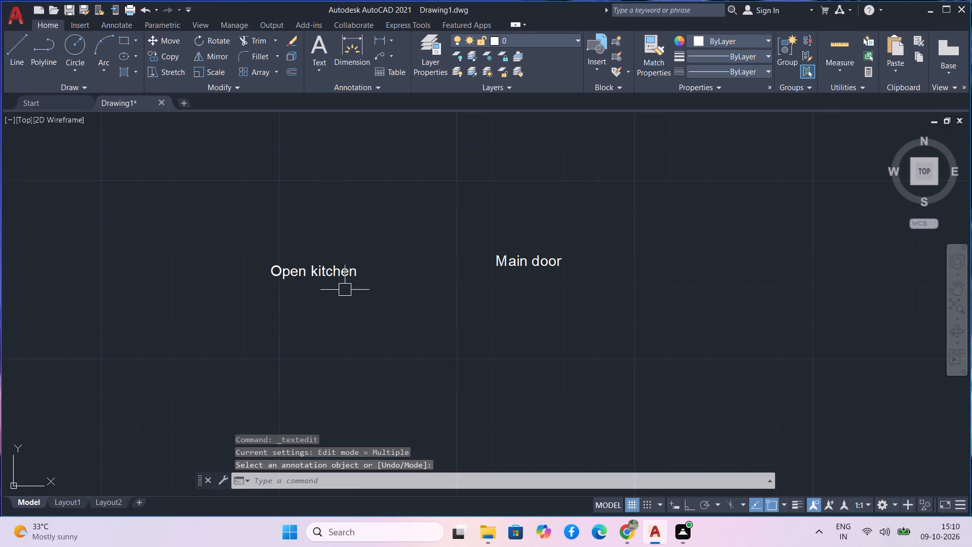
Move the "Open kitchen" label into the kitchen, within the open floor enclosed by the U-shaped counter.
left_click_drag(344, 288, 328, 272)
left_click(293, 254)
type("m")
key("space")
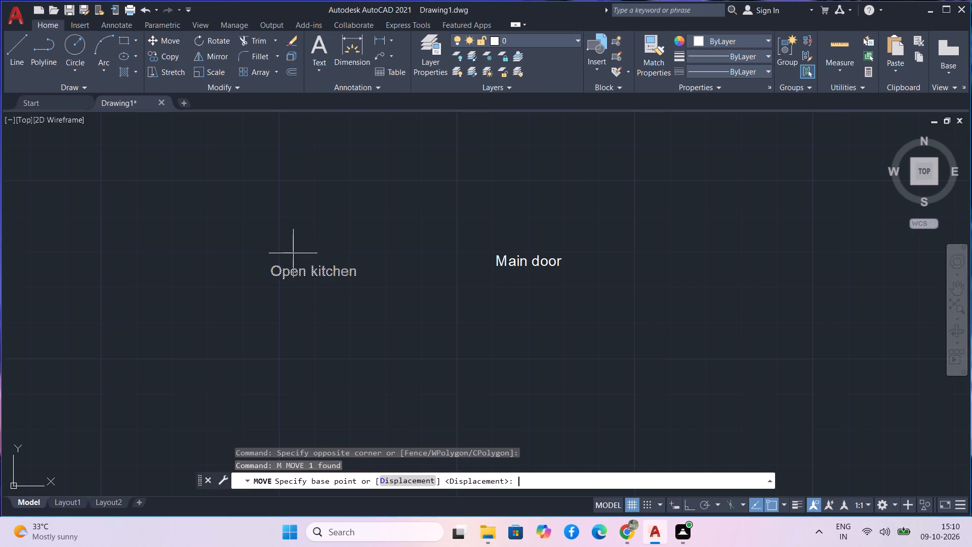
left_click(335, 274)
scroll(120, 358, "down", 2)
middle_click_drag(140, 353, 521, 201)
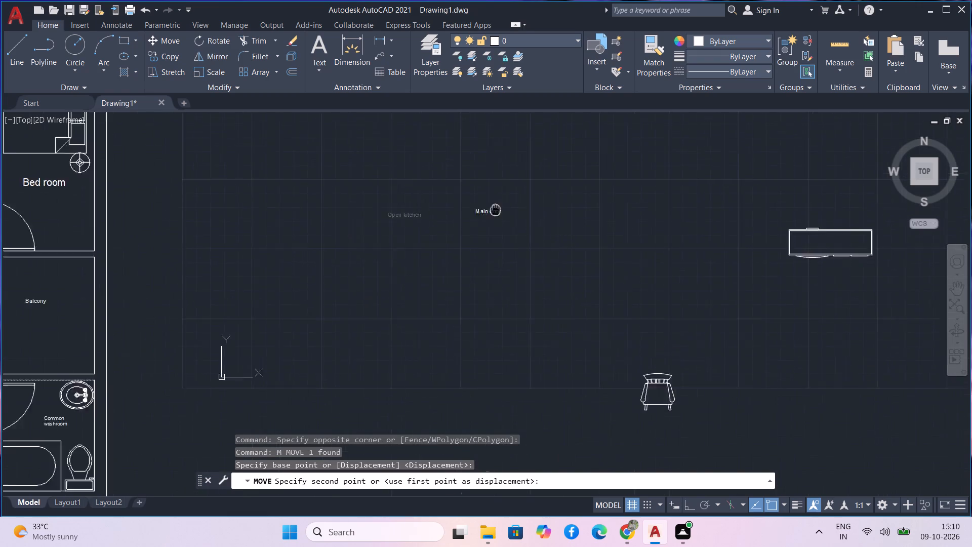
middle_click_drag(521, 201, 592, 183)
middle_click_drag(132, 376, 256, 206)
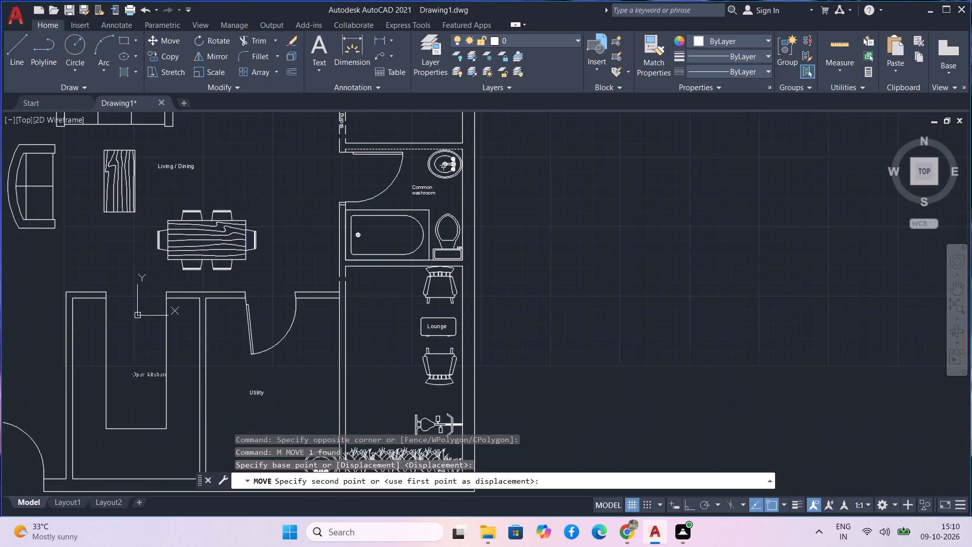
scroll(124, 355, "up", 2)
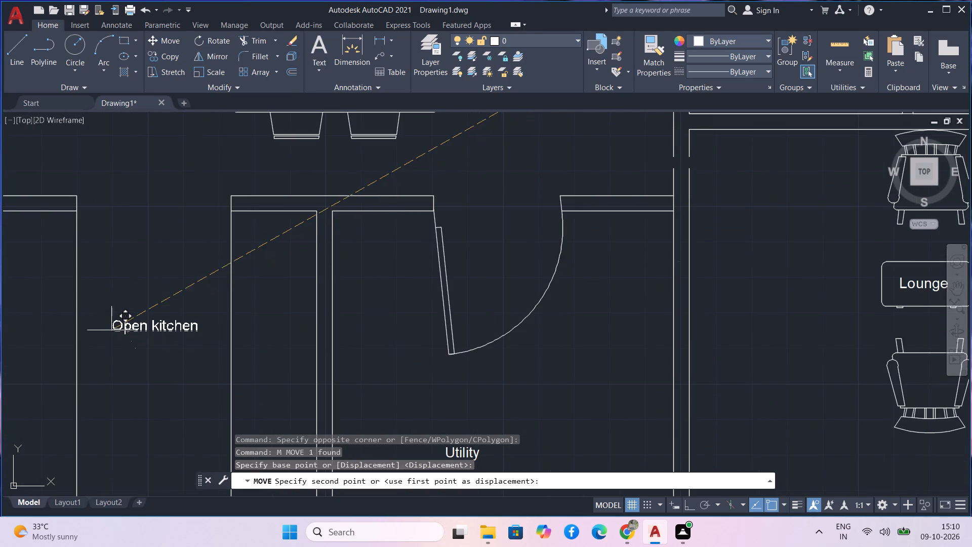
left_click(112, 381)
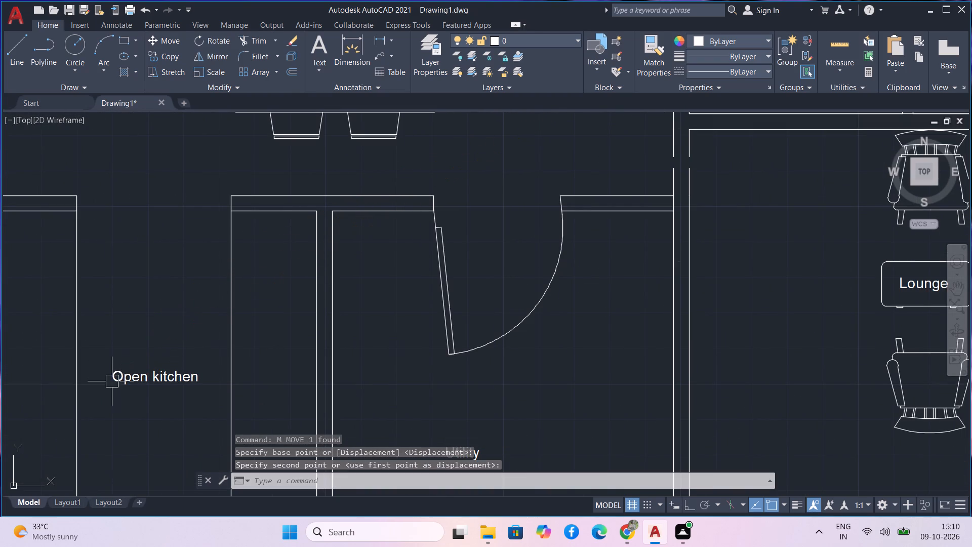
Move the "Main door" label to just outside the entrance door opening at the plan's southwest corner.
scroll(427, 221, "down", 4)
scroll(456, 250, "down", 2)
middle_click_drag(595, 205, 604, 225)
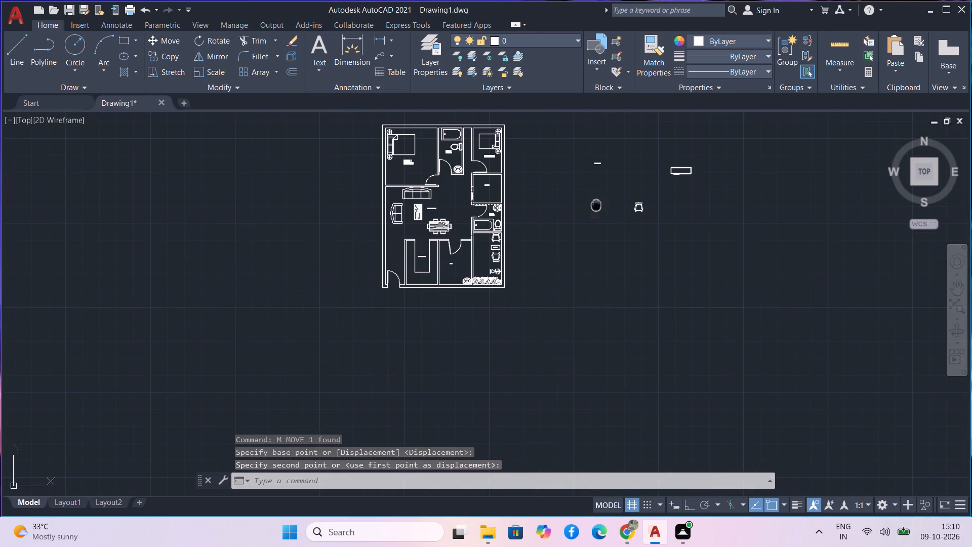
middle_click_drag(604, 225, 587, 291)
scroll(583, 252, "up", 4)
scroll(632, 275, "up", 4)
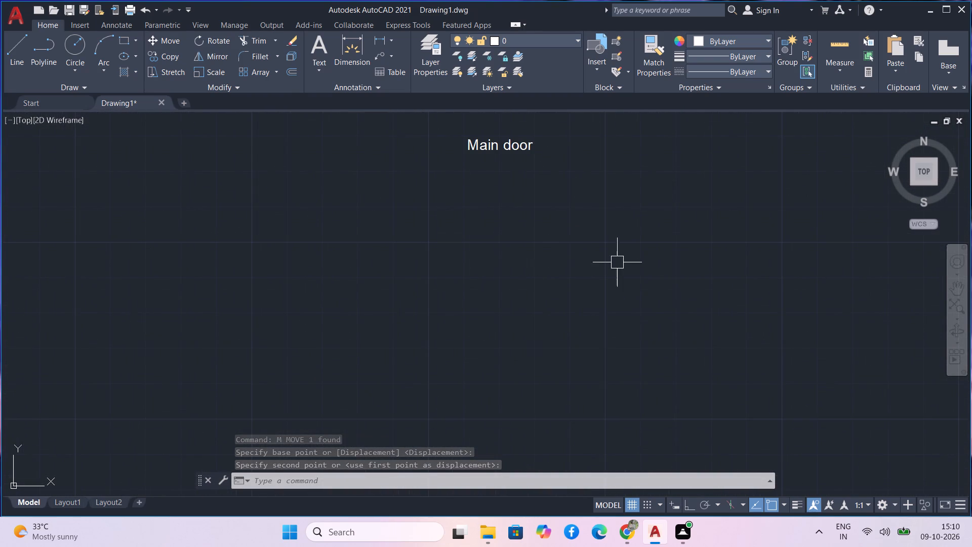
middle_click_drag(544, 243, 551, 331)
left_click_drag(549, 323, 529, 277)
left_click(494, 199)
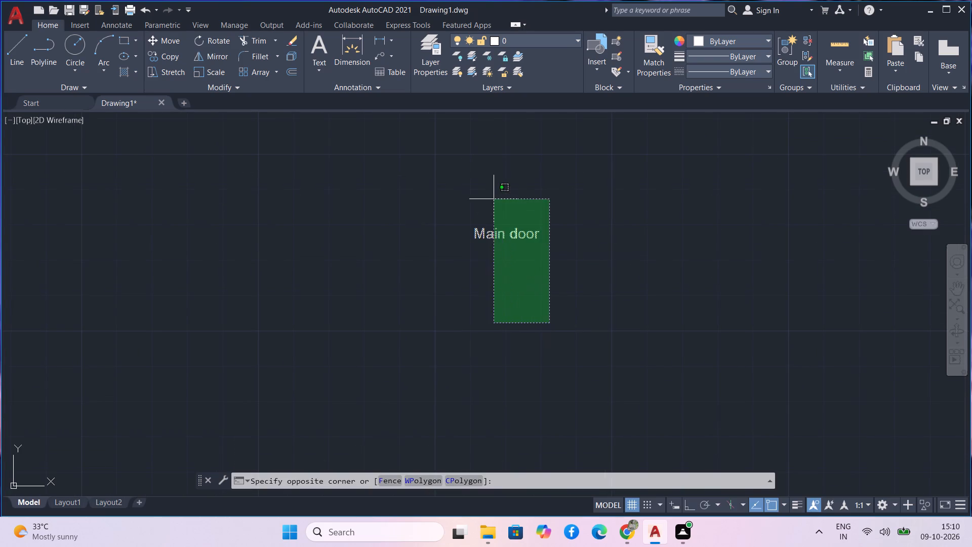
type("m")
key("space")
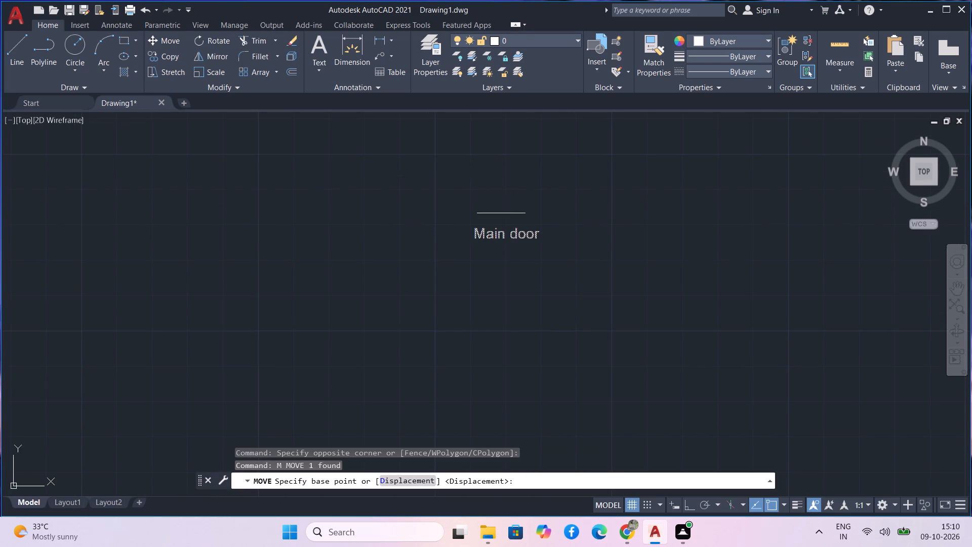
left_click(513, 237)
scroll(374, 284, "down", 2)
middle_click_drag(363, 294, 767, 105)
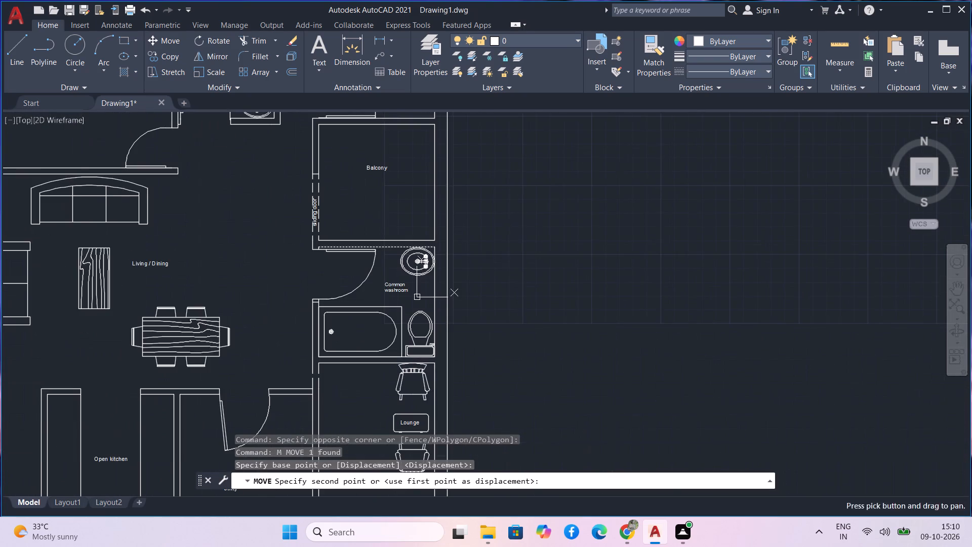
scroll(358, 333, "down", 1)
middle_click_drag(269, 348, 404, 154)
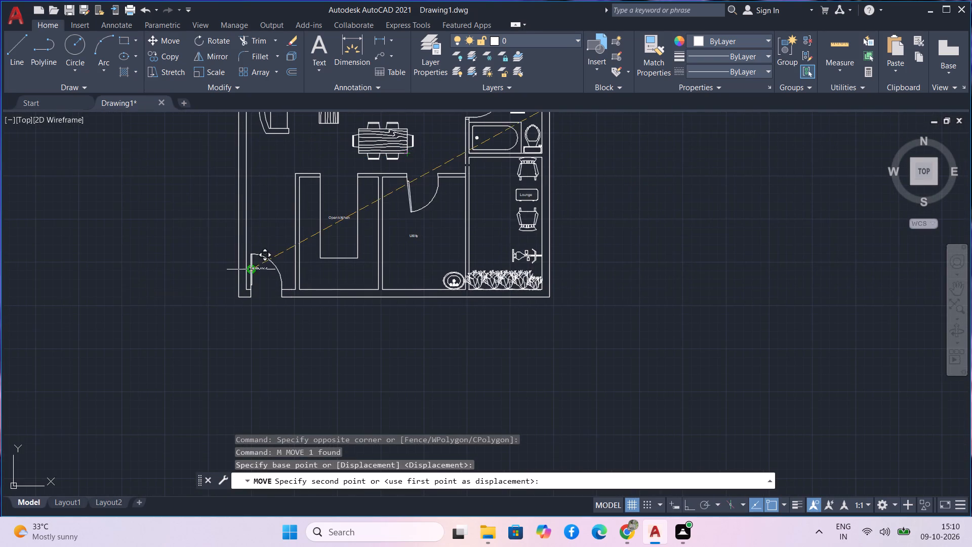
scroll(256, 282, "up", 3)
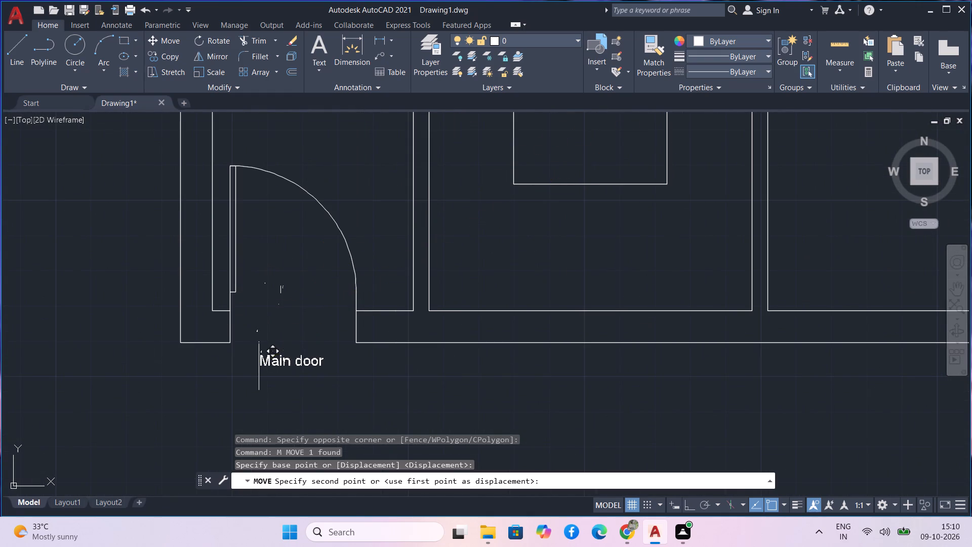
left_click(259, 366)
scroll(298, 309, "down", 3)
middle_click_drag(321, 187, 291, 353)
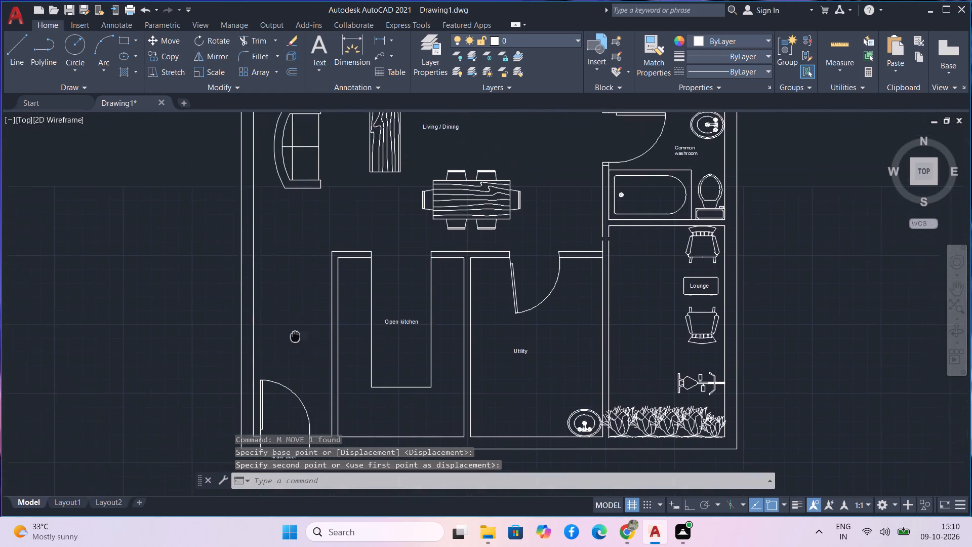
middle_click_drag(291, 353, 287, 365)
scroll(285, 287, "down", 2)
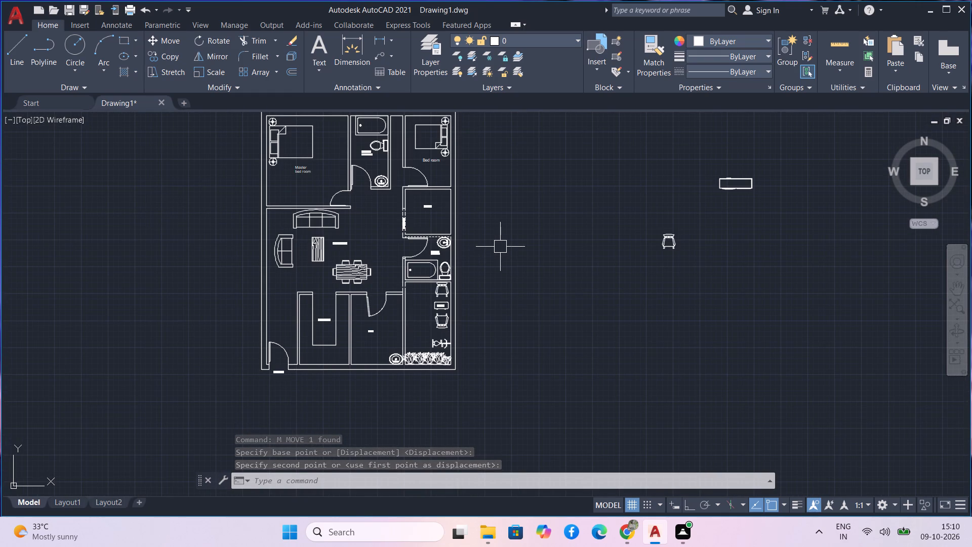
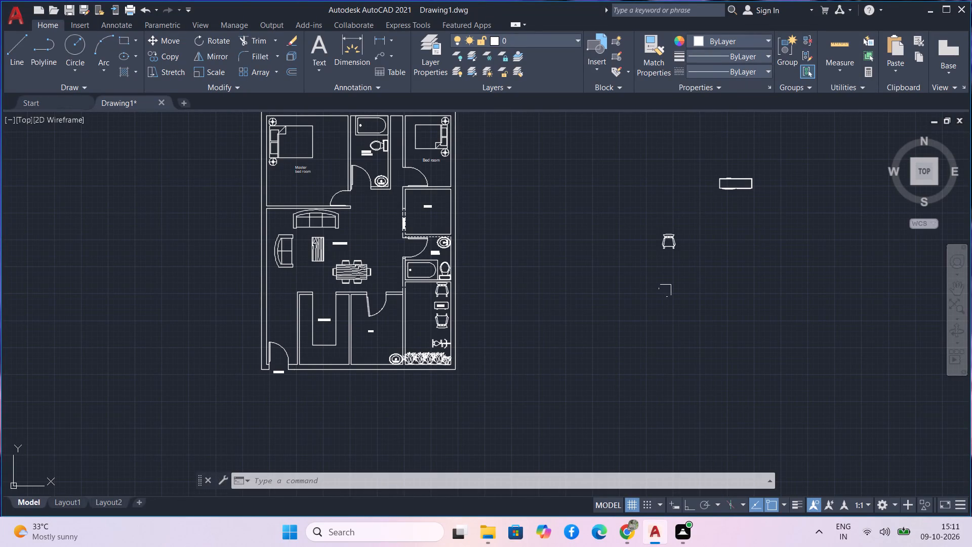
Delete the spare chair and rectangular blocks lying outside the floor plan, east of the house.
left_click(617, 277)
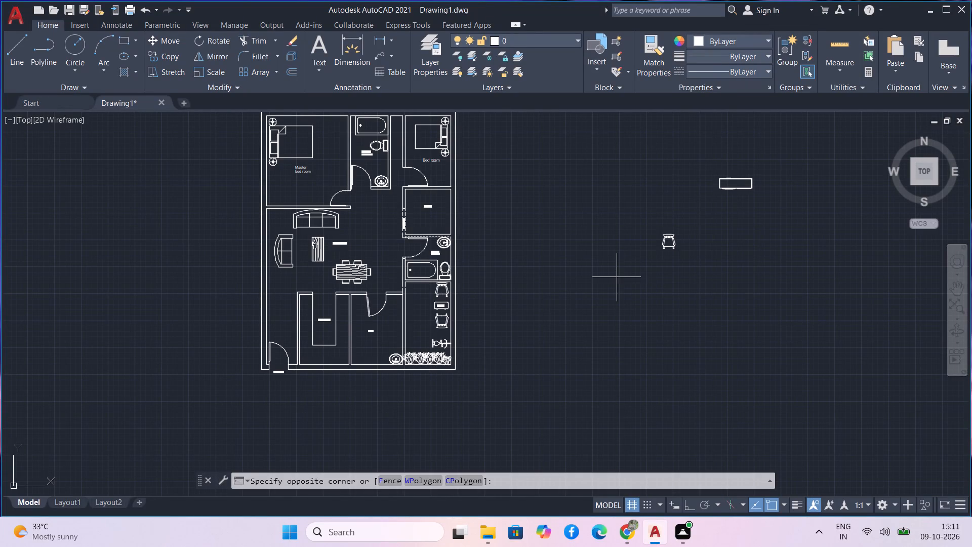
left_click(817, 158)
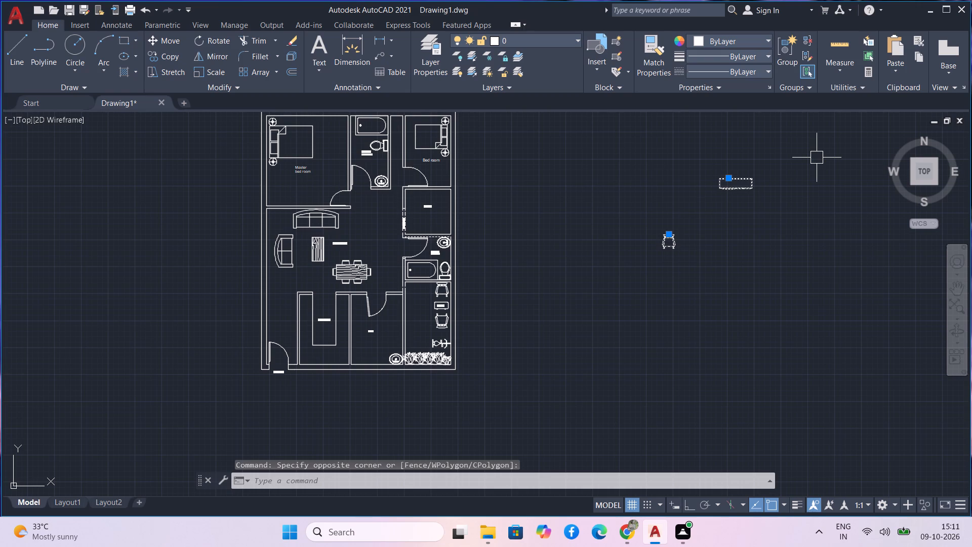
key("Delete")
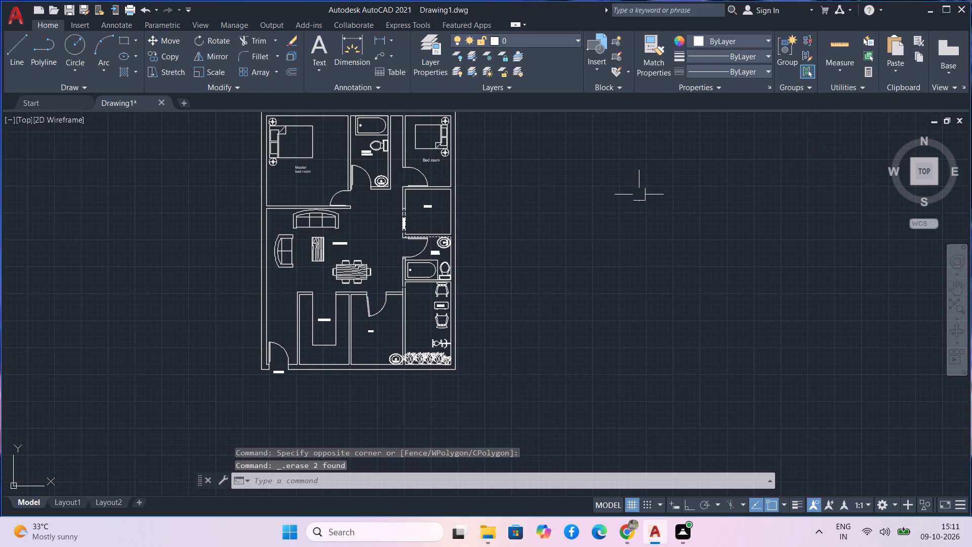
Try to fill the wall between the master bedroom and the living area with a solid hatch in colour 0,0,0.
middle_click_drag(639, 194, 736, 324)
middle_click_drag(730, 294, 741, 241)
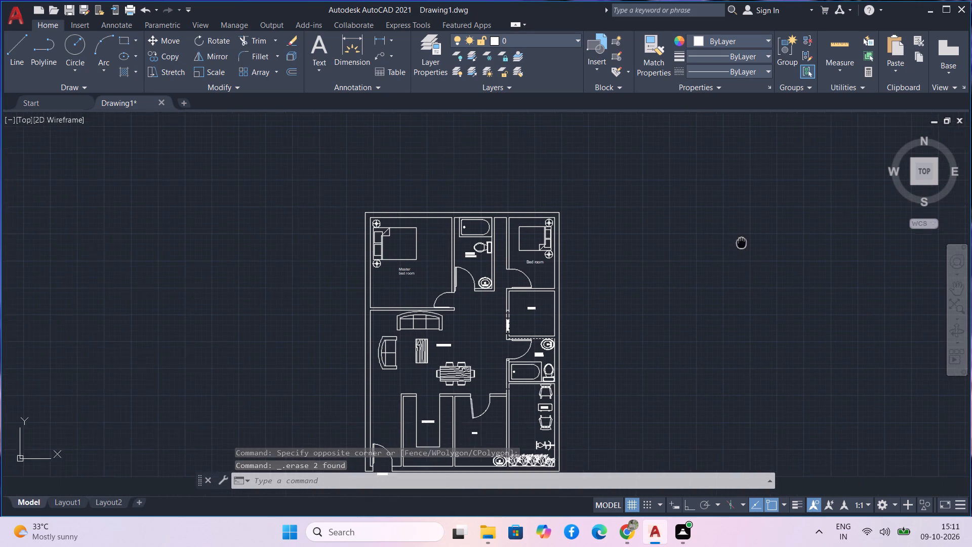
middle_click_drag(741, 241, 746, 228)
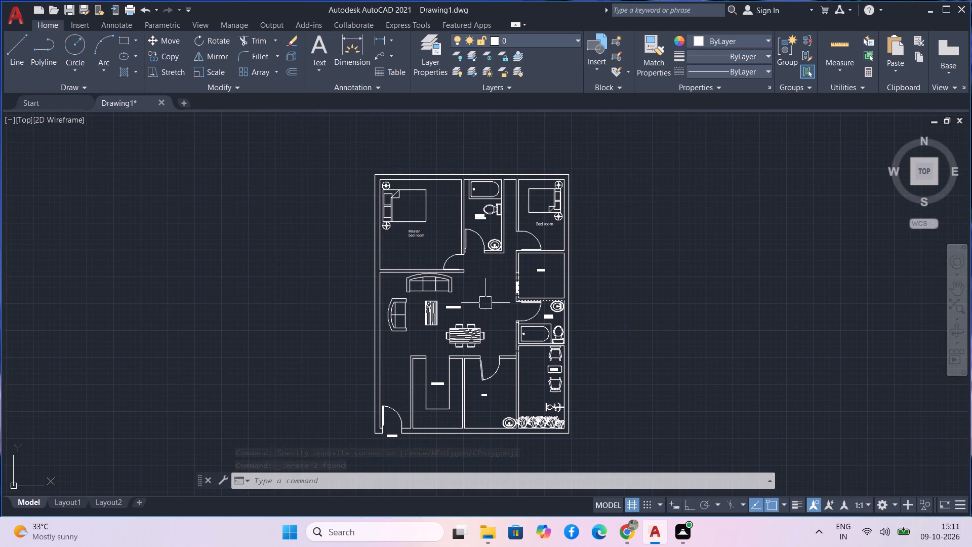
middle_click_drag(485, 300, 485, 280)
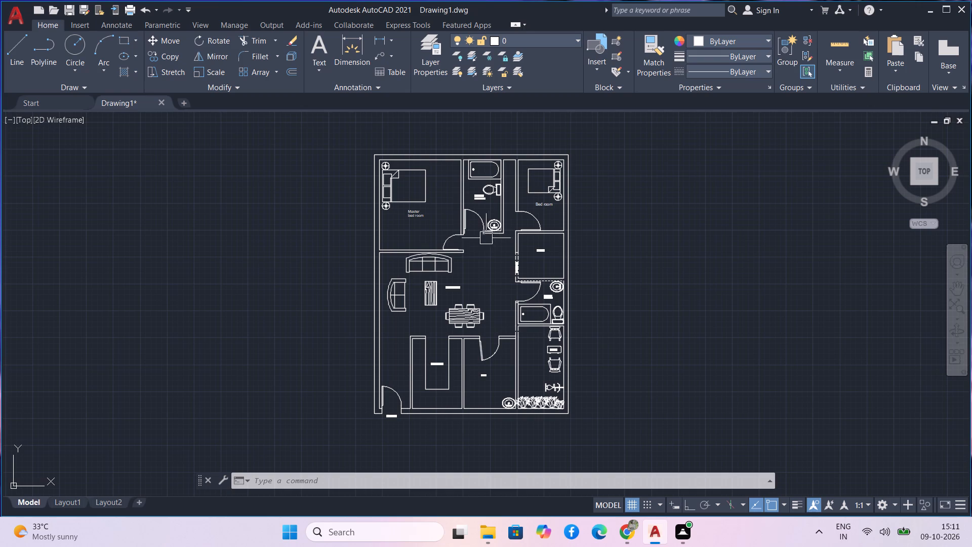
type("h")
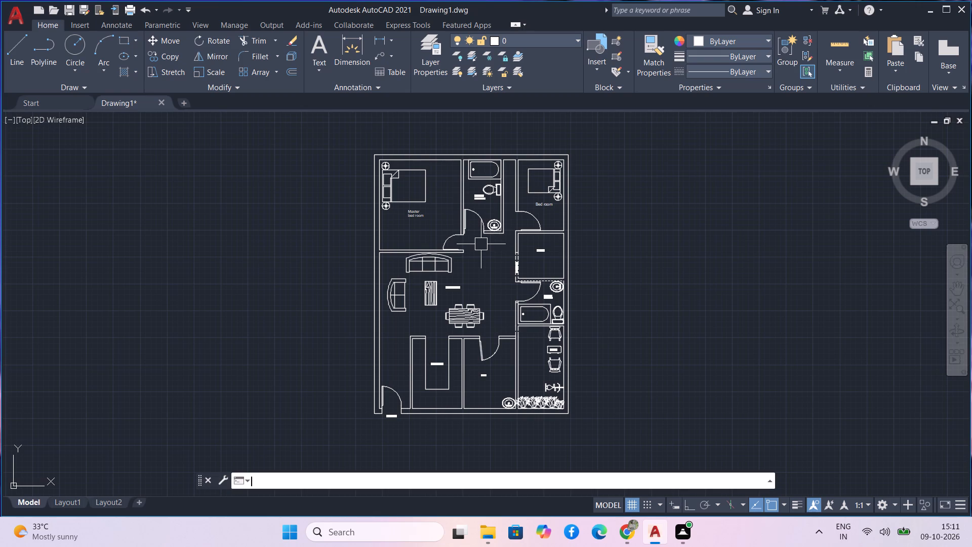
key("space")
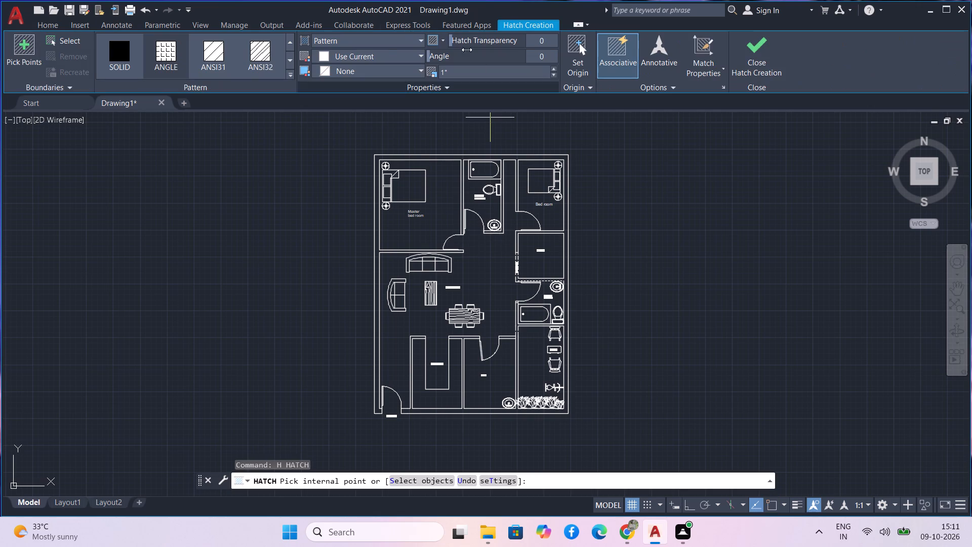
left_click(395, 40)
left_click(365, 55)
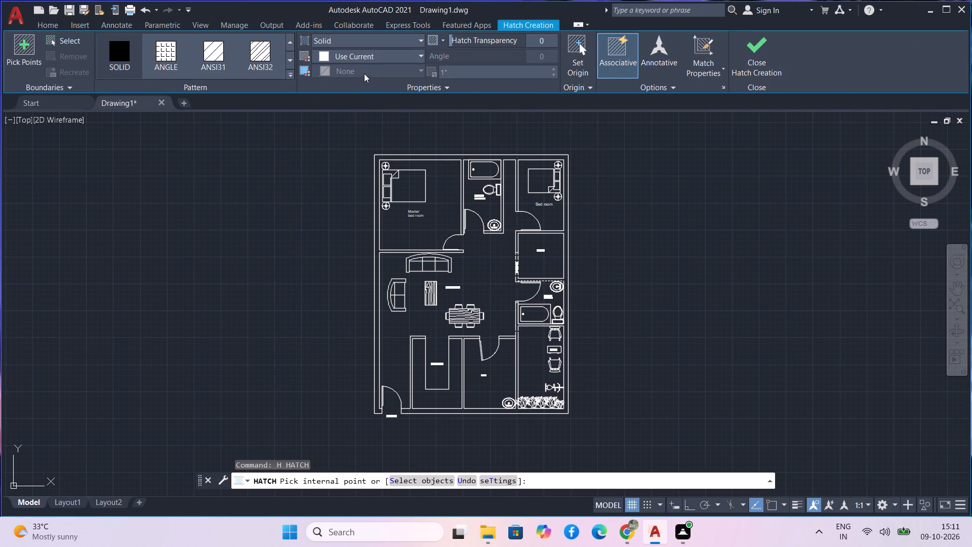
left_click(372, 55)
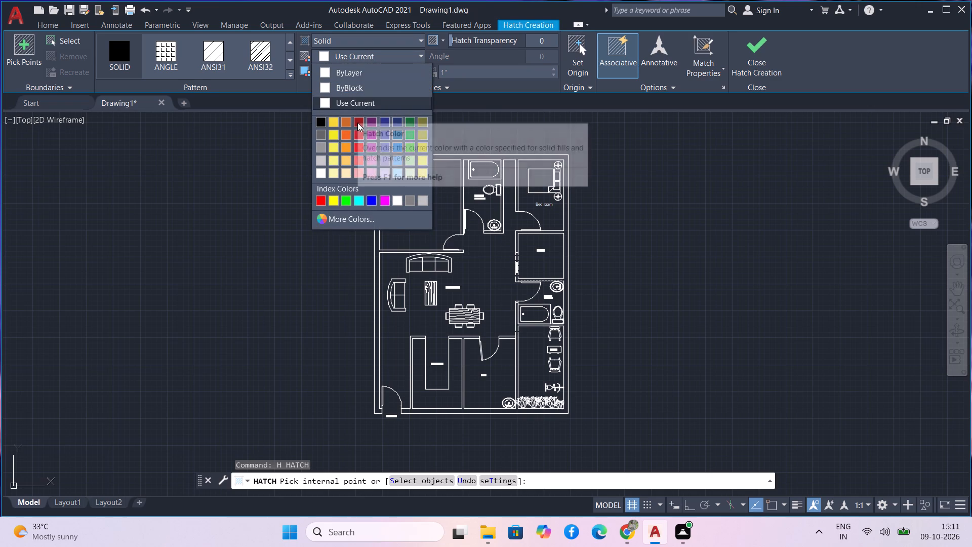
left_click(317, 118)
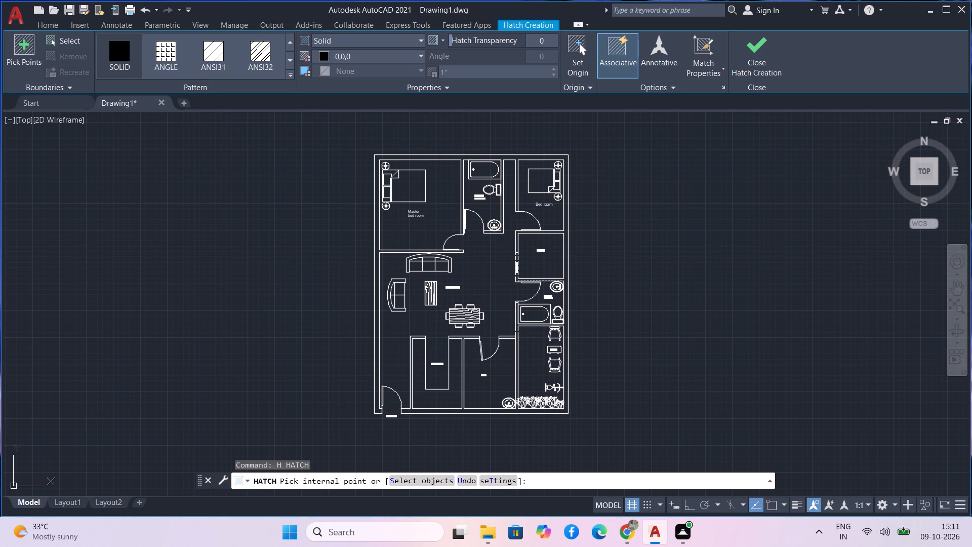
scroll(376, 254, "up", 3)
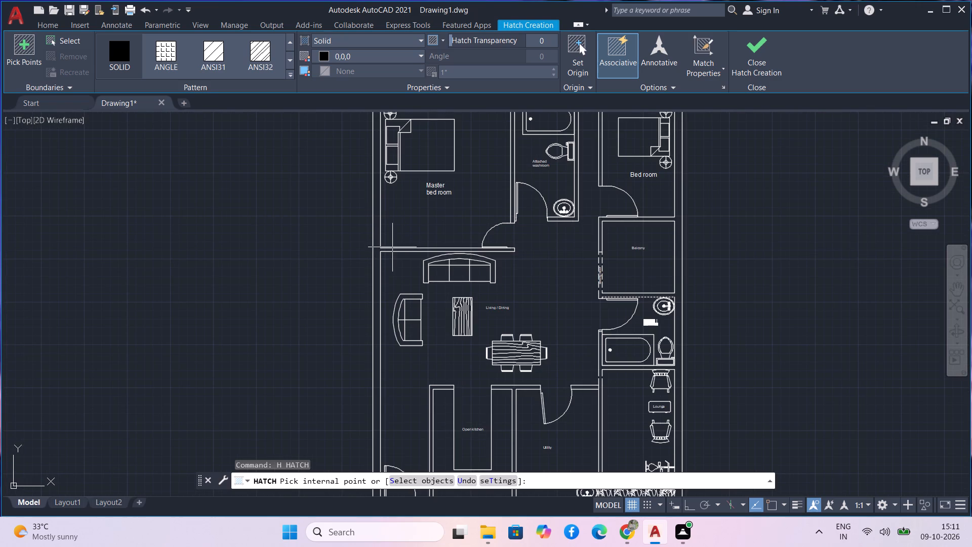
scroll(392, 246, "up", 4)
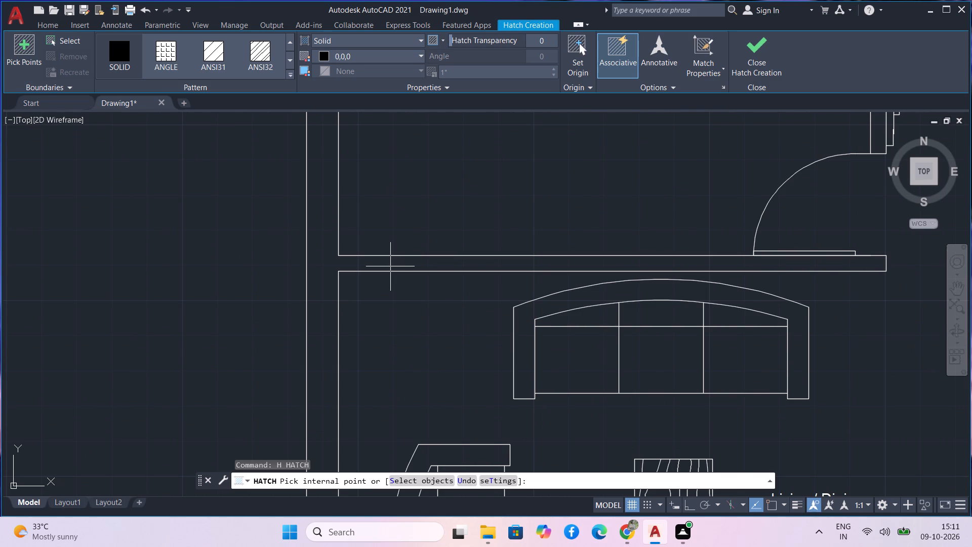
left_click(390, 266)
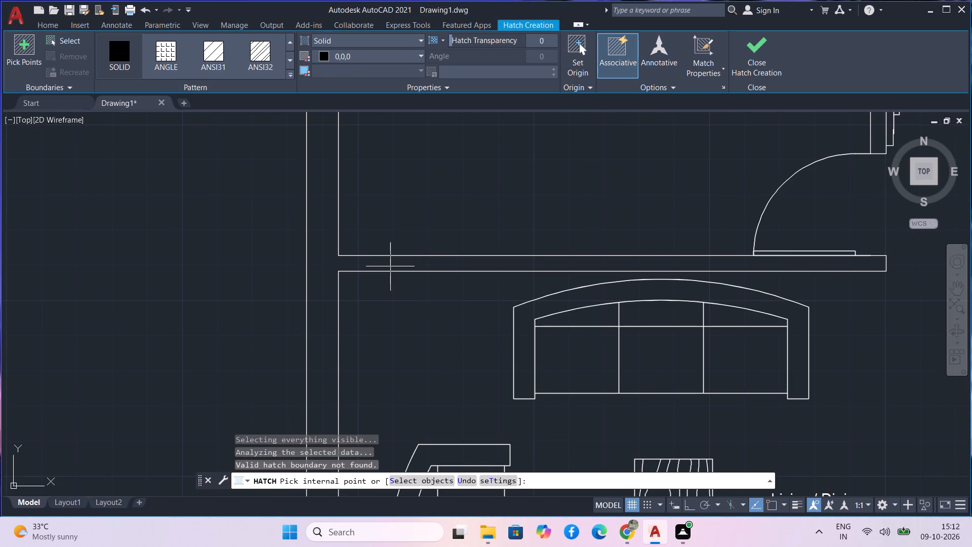
Examine the marked boundary gap where the sliding door's end line meets the wall between the living area and balcony, and leave the hatch.
scroll(390, 266, "down", 4)
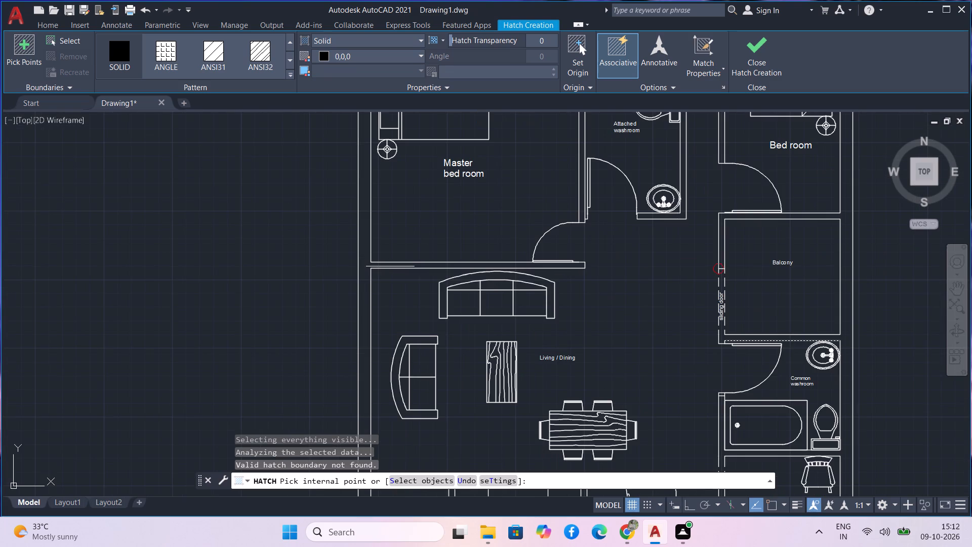
scroll(390, 266, "down", 1)
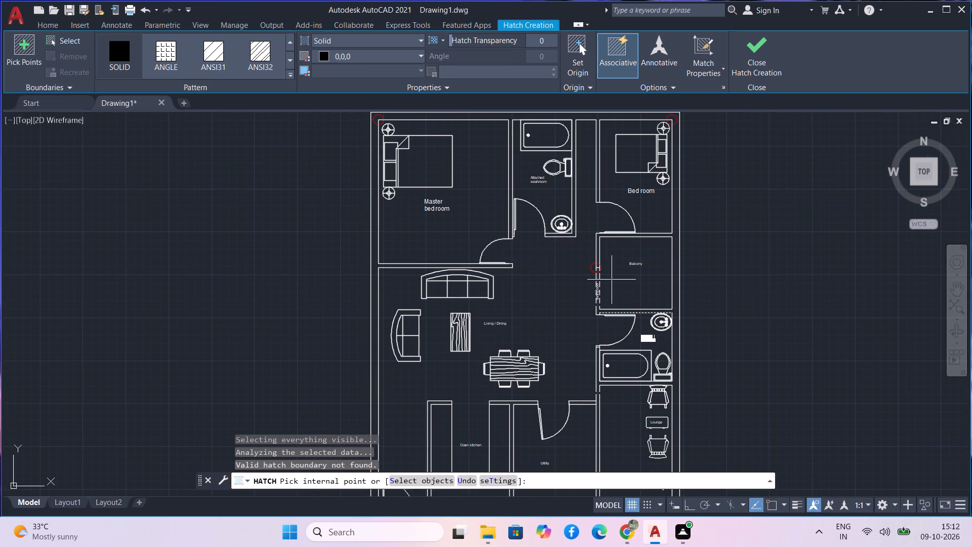
scroll(607, 262, "up", 4)
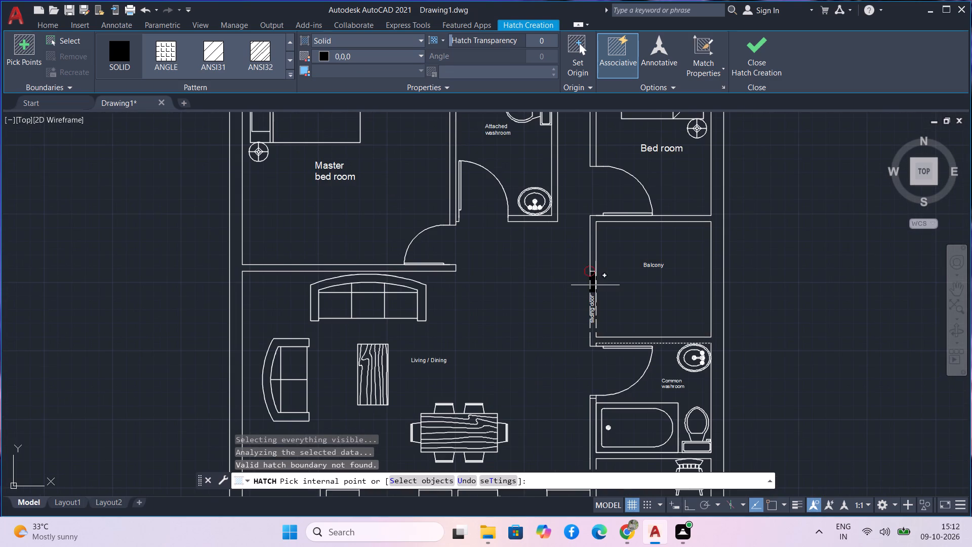
scroll(609, 242, "up", 3)
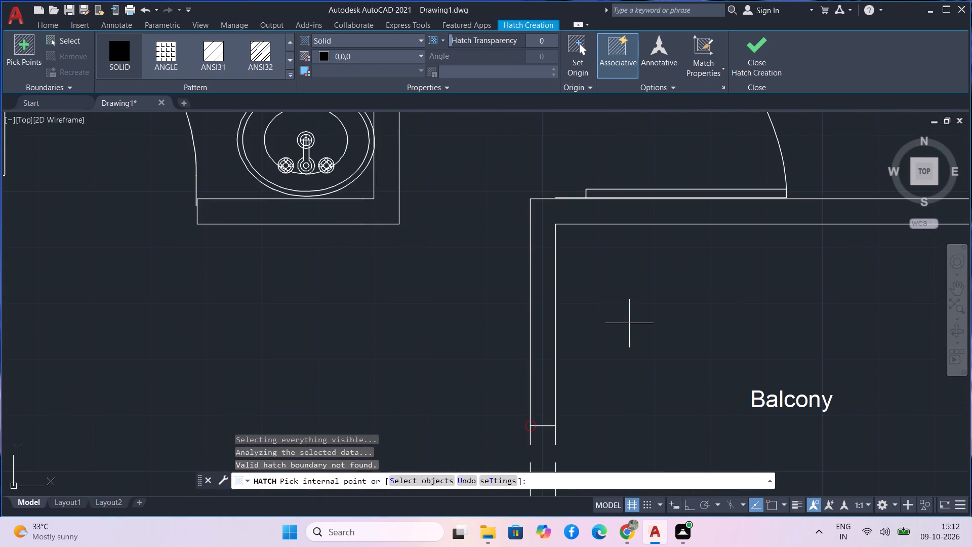
middle_click_drag(630, 324, 576, 178)
scroll(481, 292, "up", 4)
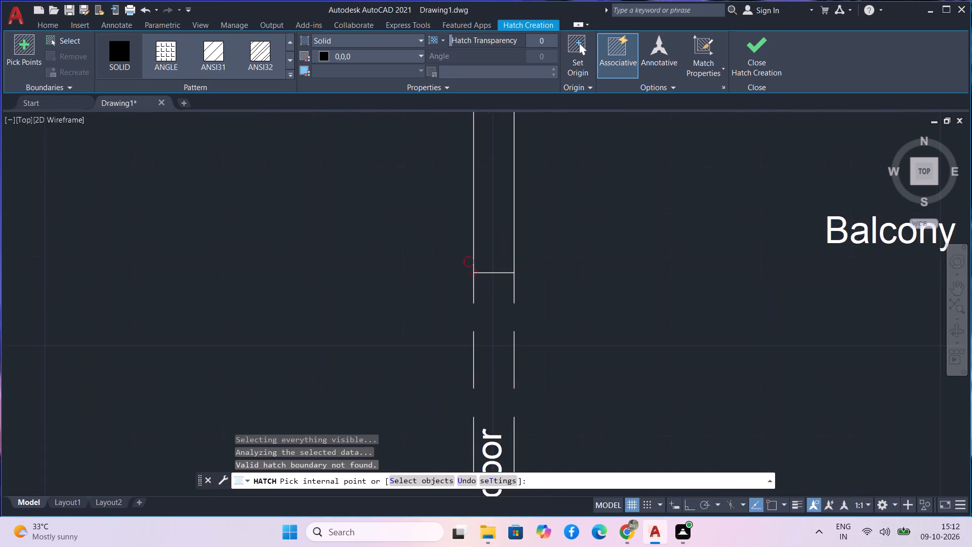
scroll(479, 277, "up", 4)
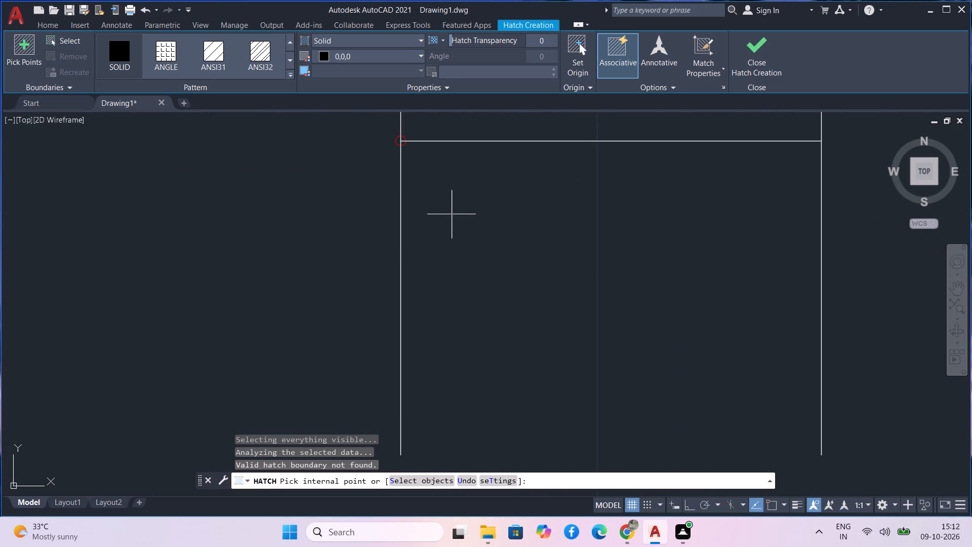
scroll(452, 214, "up", 1)
middle_click_drag(452, 214, 460, 279)
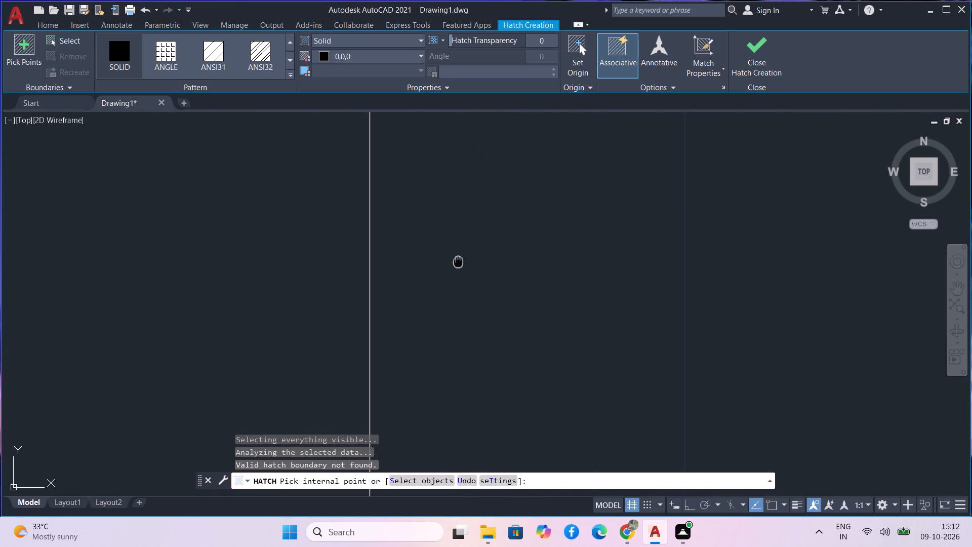
middle_click_drag(460, 279, 464, 356)
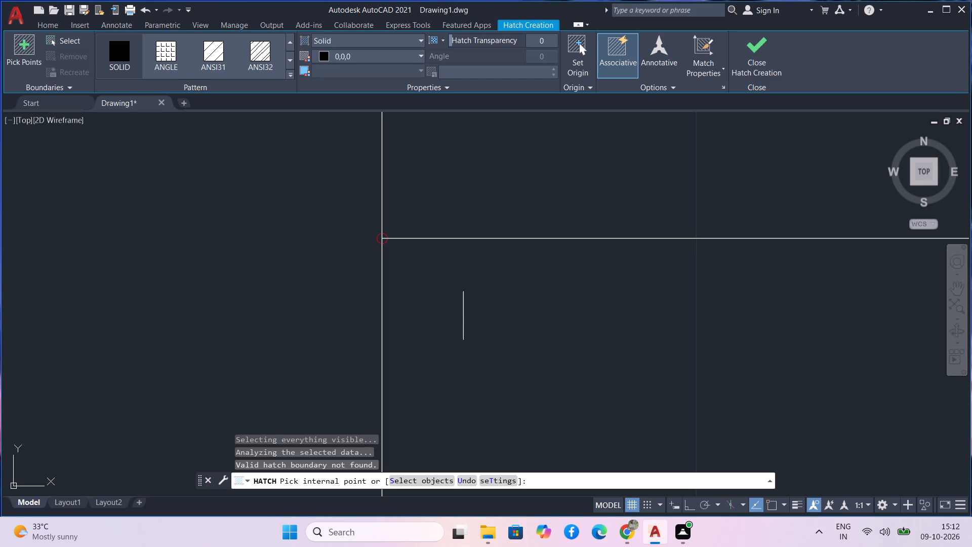
key("Escape")
Draw a short horizontal line from the marked end of the sliding door's end line, extending west past the wall face.
scroll(463, 315, "down", 2)
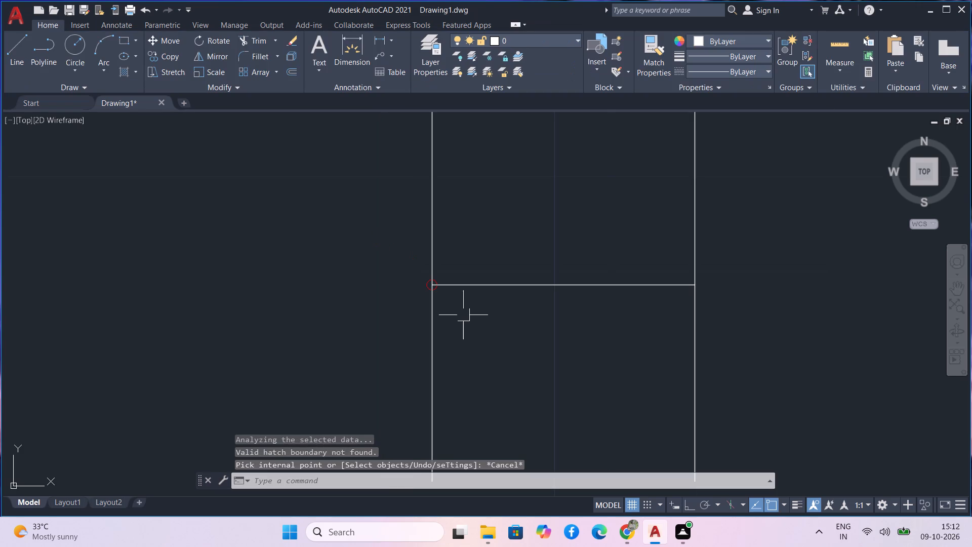
key("l")
key("space")
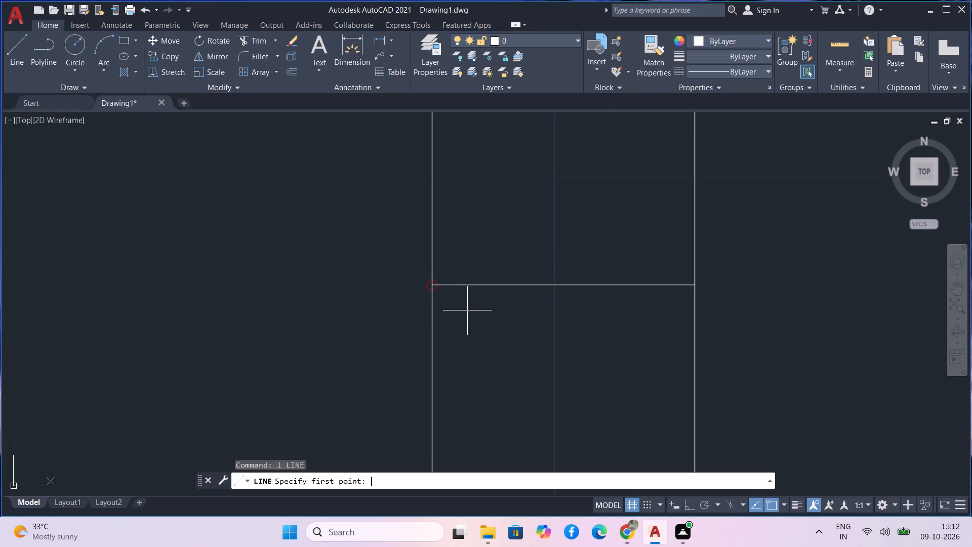
scroll(435, 285, "up", 4)
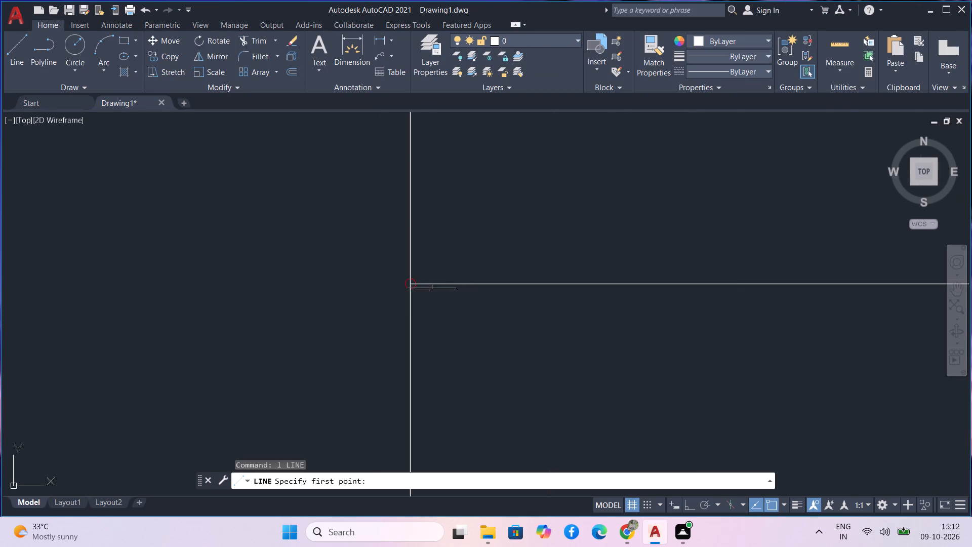
scroll(411, 280, "up", 7)
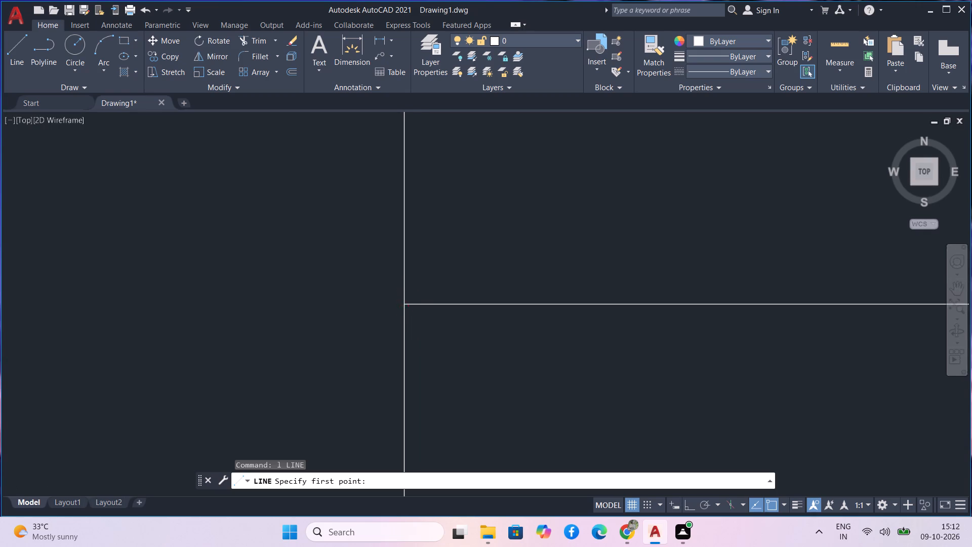
left_click(402, 320)
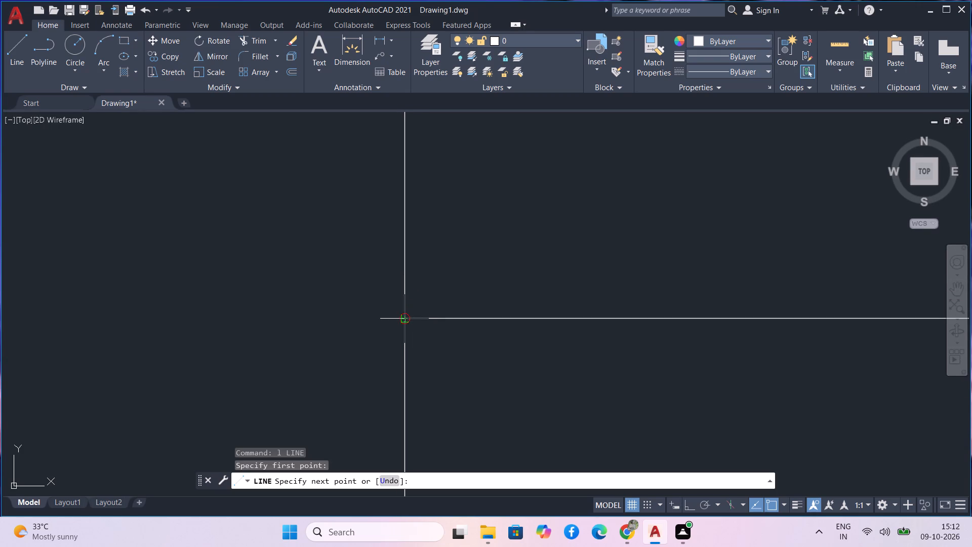
left_click(374, 322)
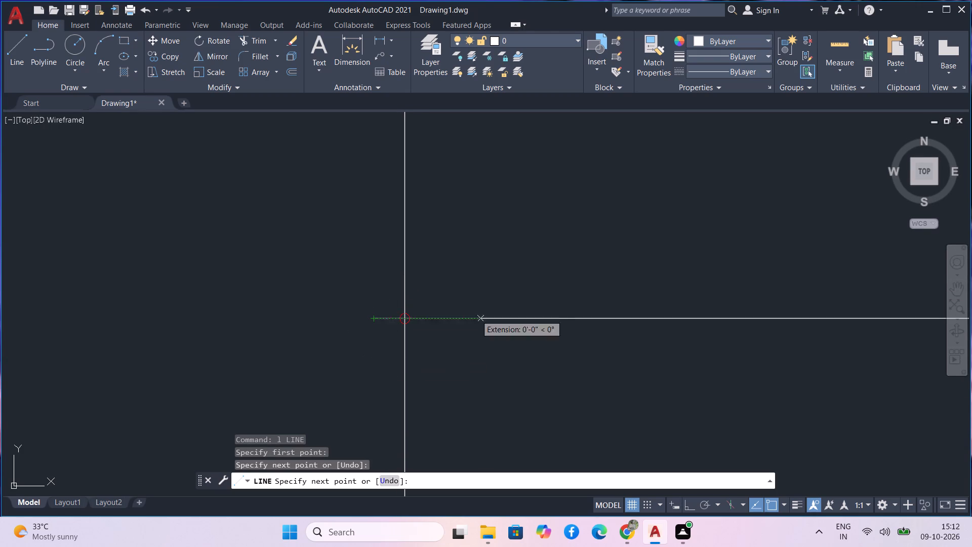
key("grave")
key("Escape")
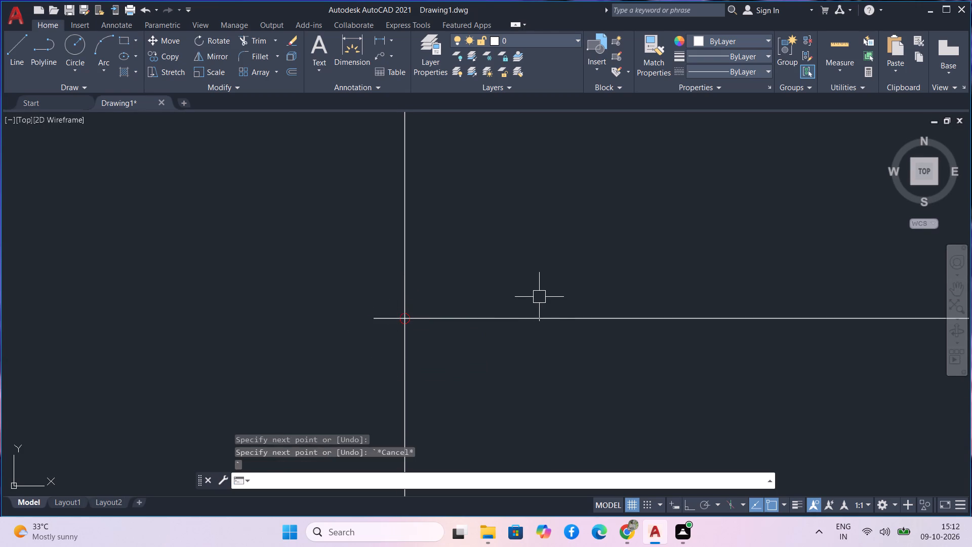
Examine the wall around the marked gap and the new short line at the sliding door.
scroll(539, 297, "down", 3)
middle_click_drag(675, 357, 383, 361)
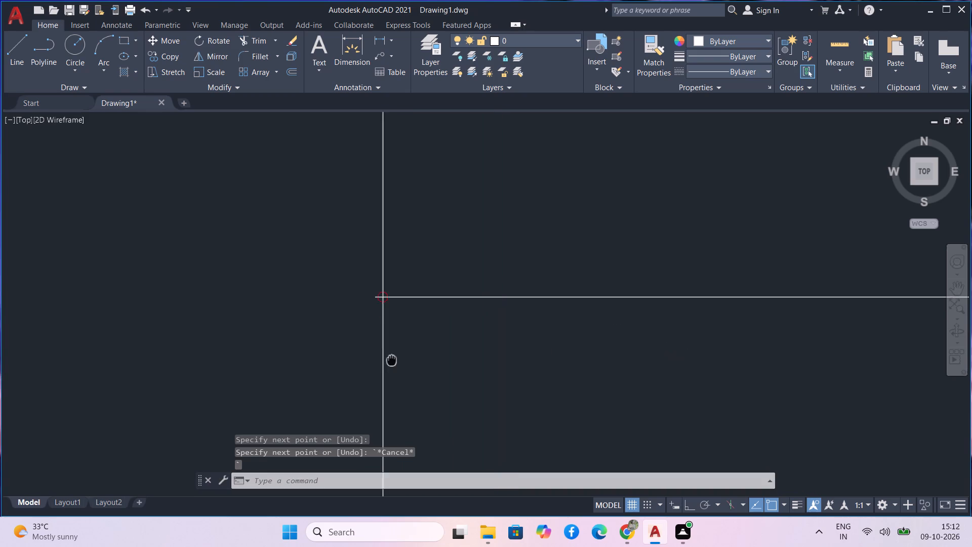
middle_click_drag(383, 361, 367, 363)
scroll(516, 348, "down", 3)
scroll(709, 374, "down", 4)
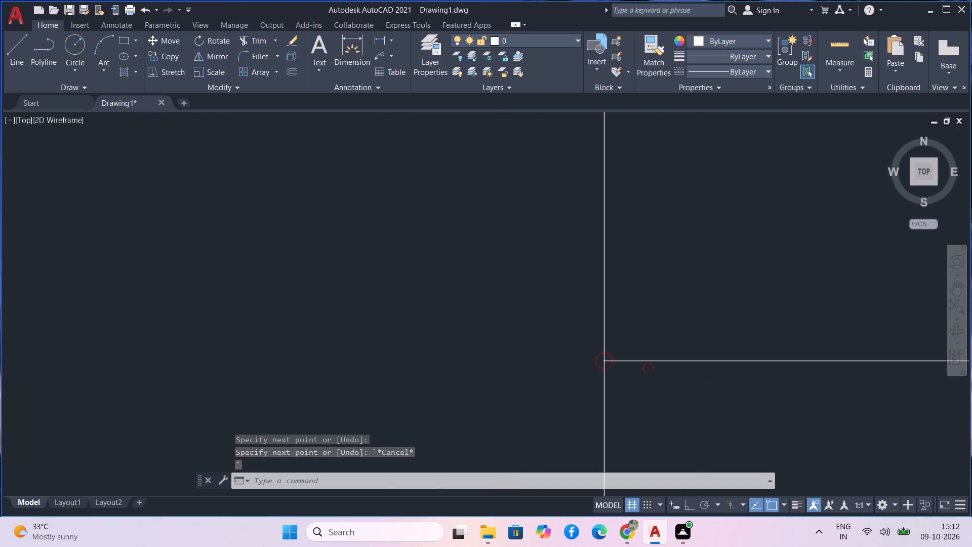
scroll(728, 385, "down", 1)
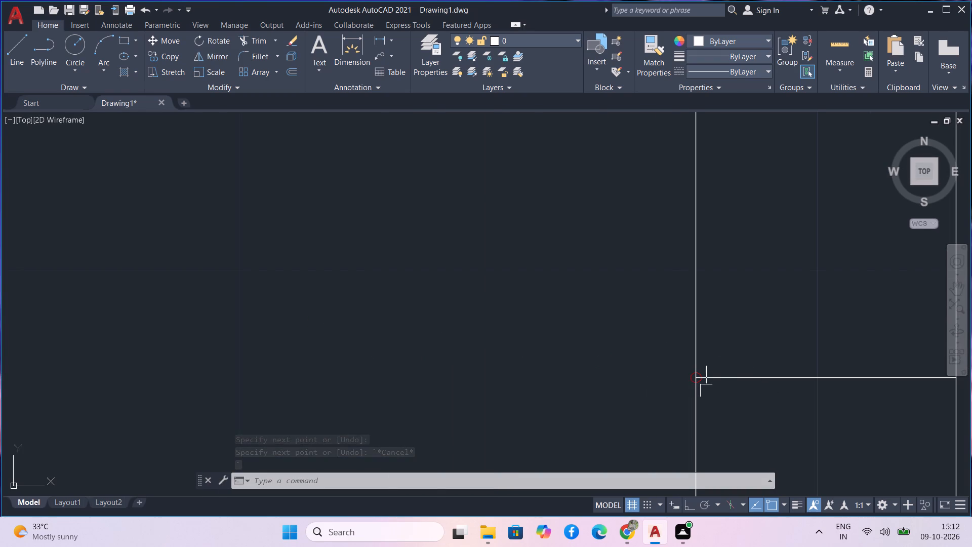
scroll(705, 387, "up", 10)
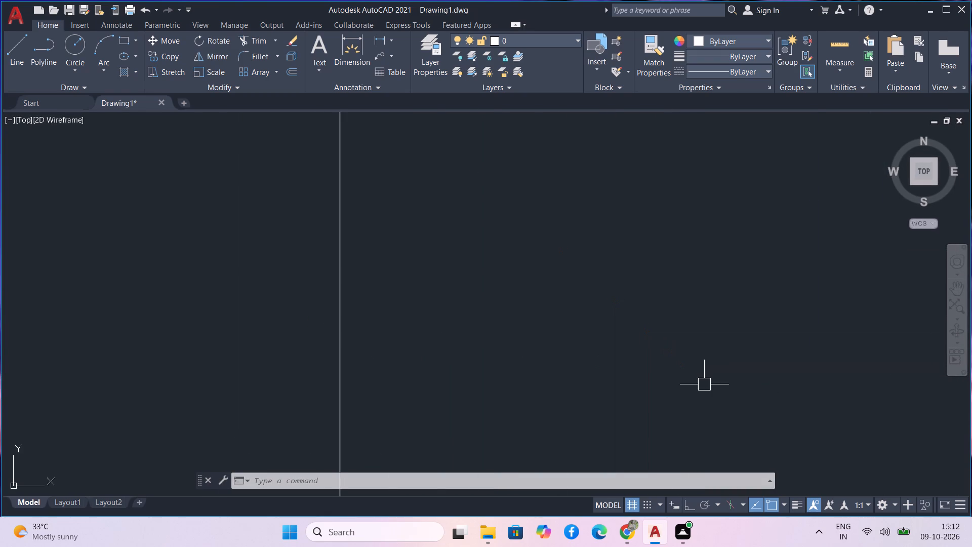
middle_click_drag(704, 384, 647, 387)
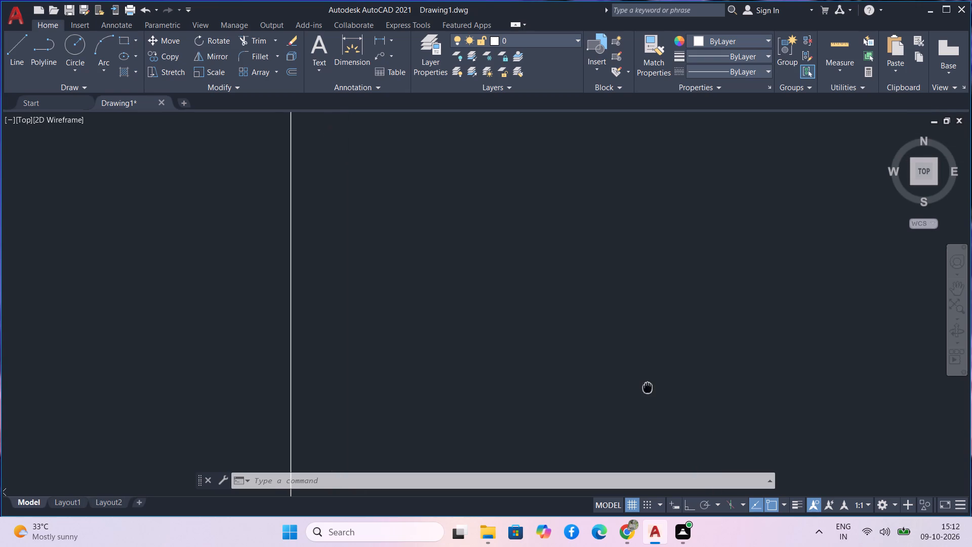
scroll(638, 381, "down", 7)
scroll(708, 375, "down", 12)
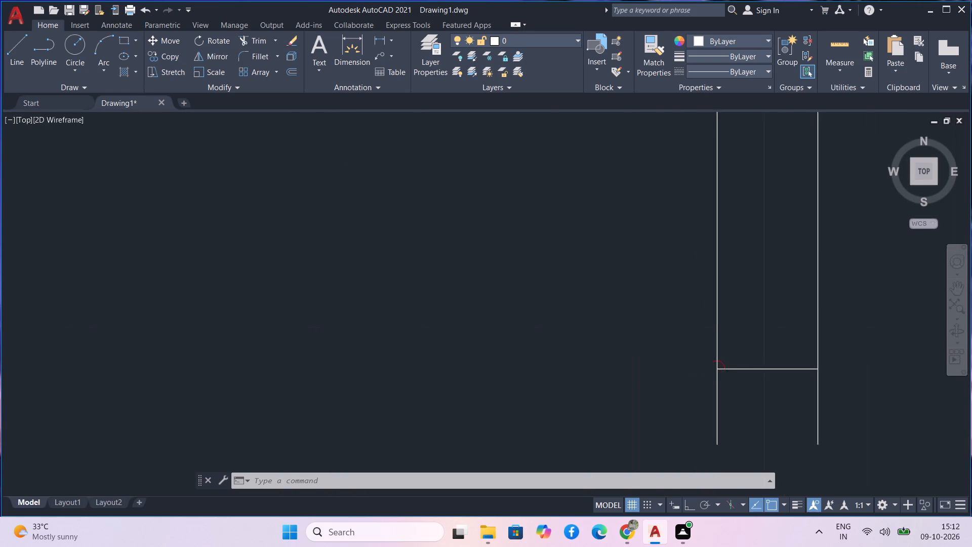
scroll(482, 319, "down", 1)
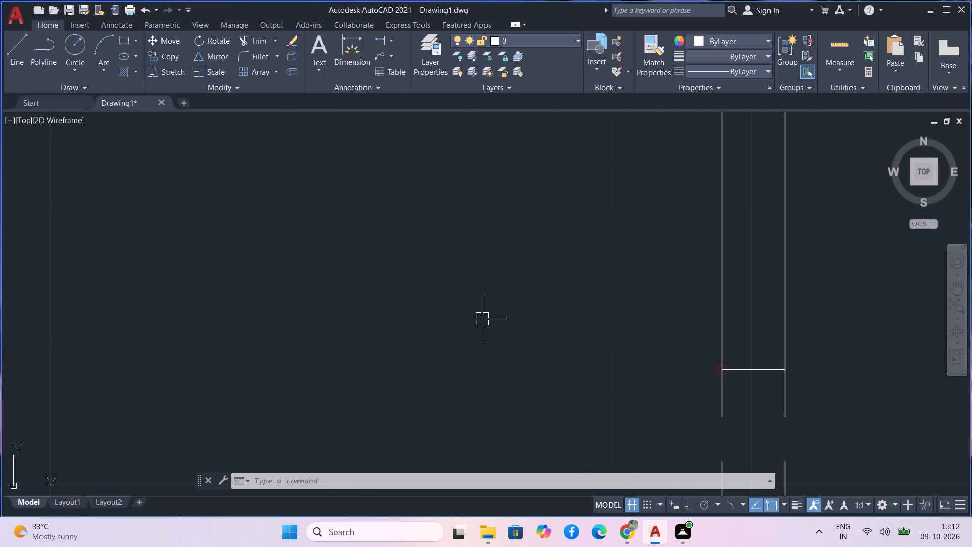
scroll(482, 319, "down", 11)
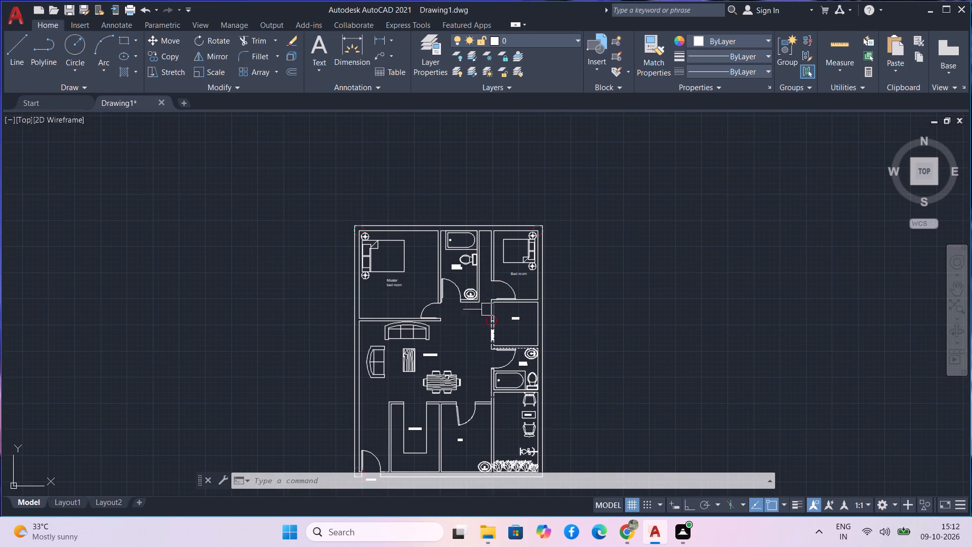
Examine the marked gap at the north-east inner wall corner of the bed room.
scroll(534, 226, "up", 14)
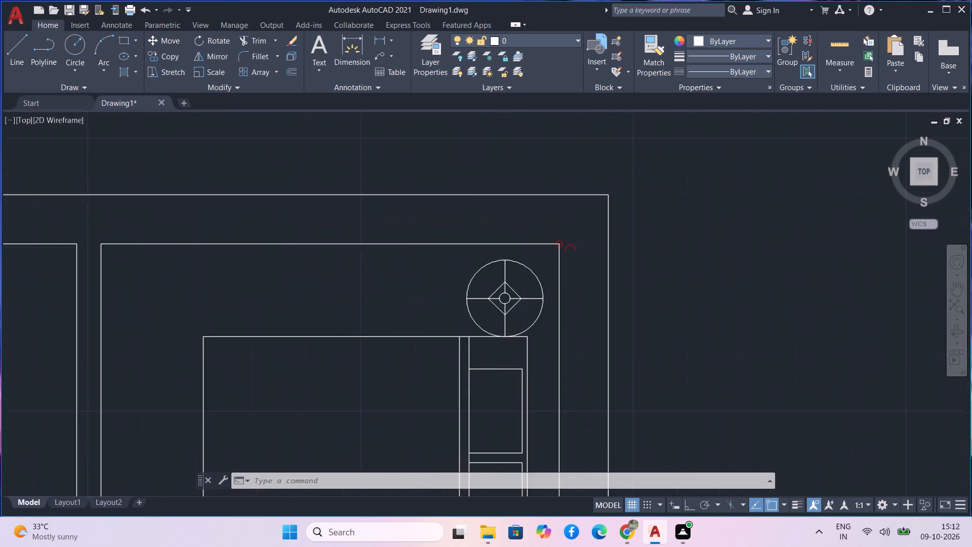
scroll(561, 254, "up", 6)
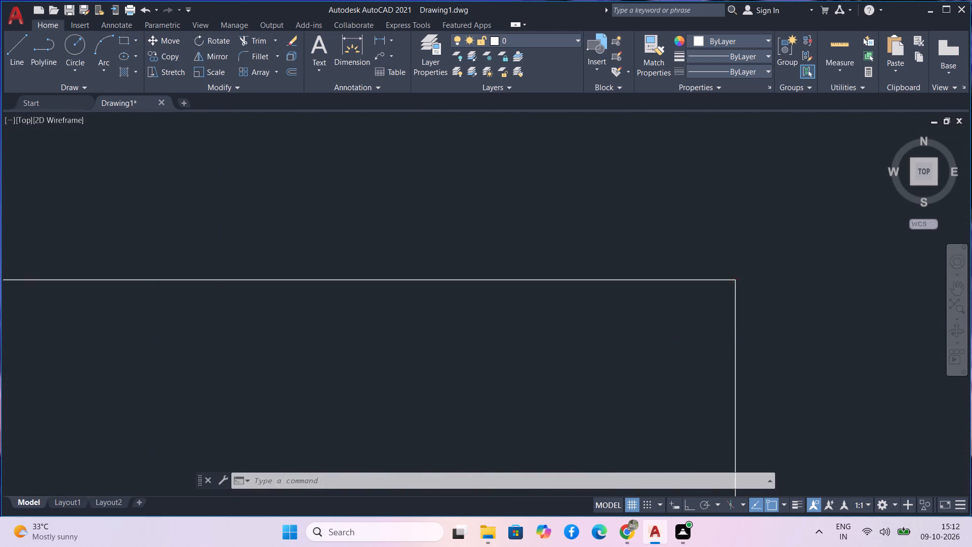
middle_click_drag(624, 291, 186, 235)
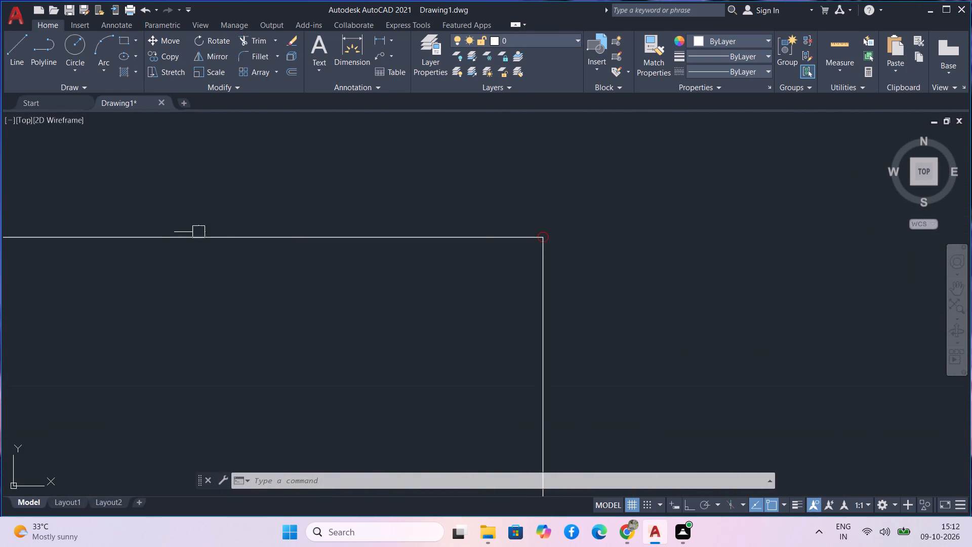
scroll(546, 240, "up", 7)
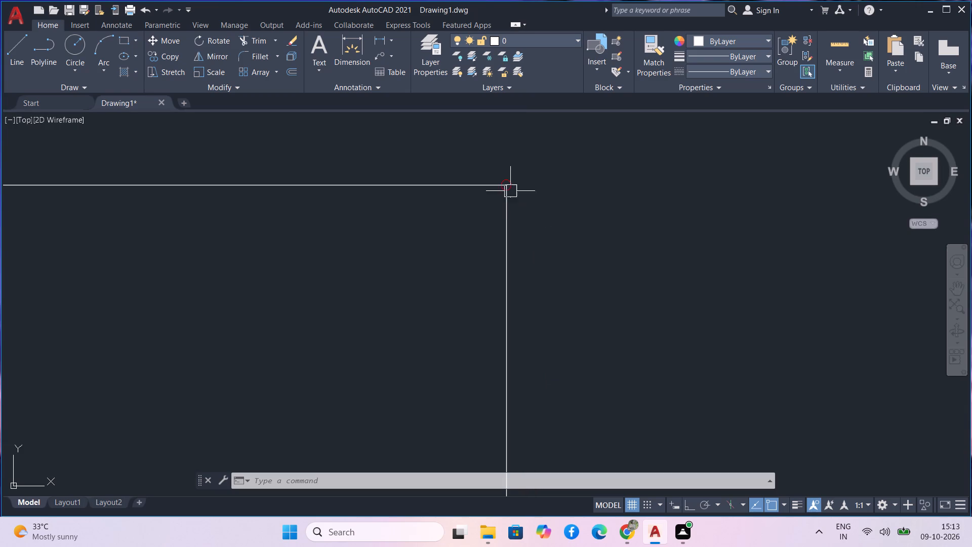
scroll(509, 188, "up", 3)
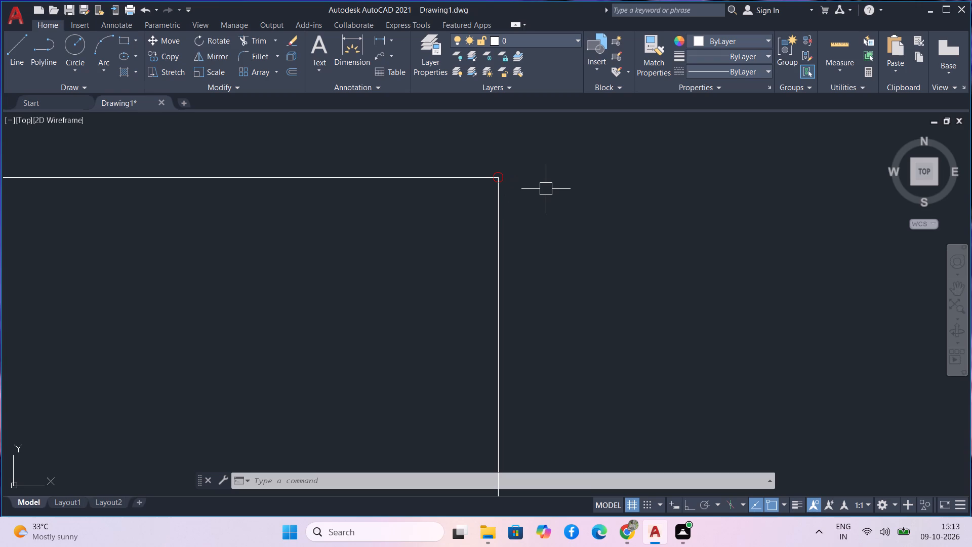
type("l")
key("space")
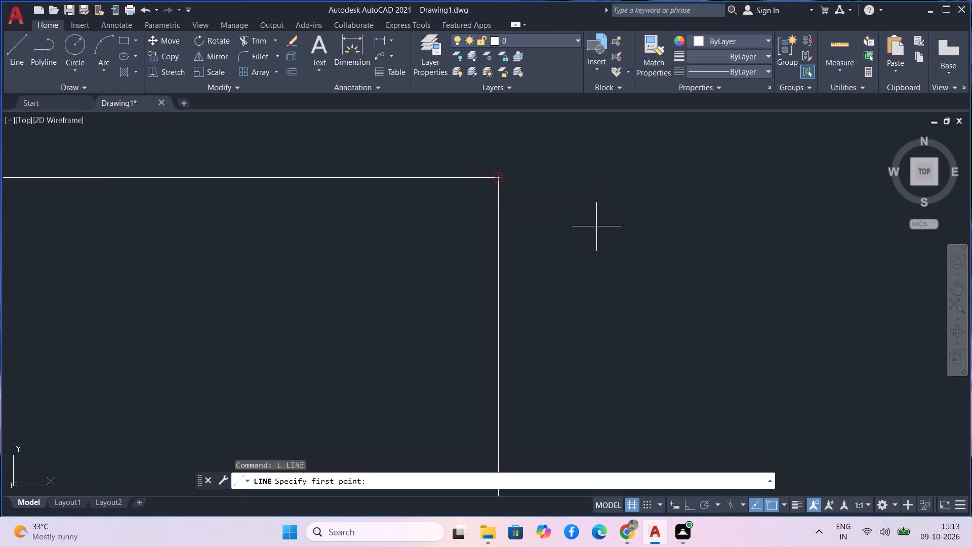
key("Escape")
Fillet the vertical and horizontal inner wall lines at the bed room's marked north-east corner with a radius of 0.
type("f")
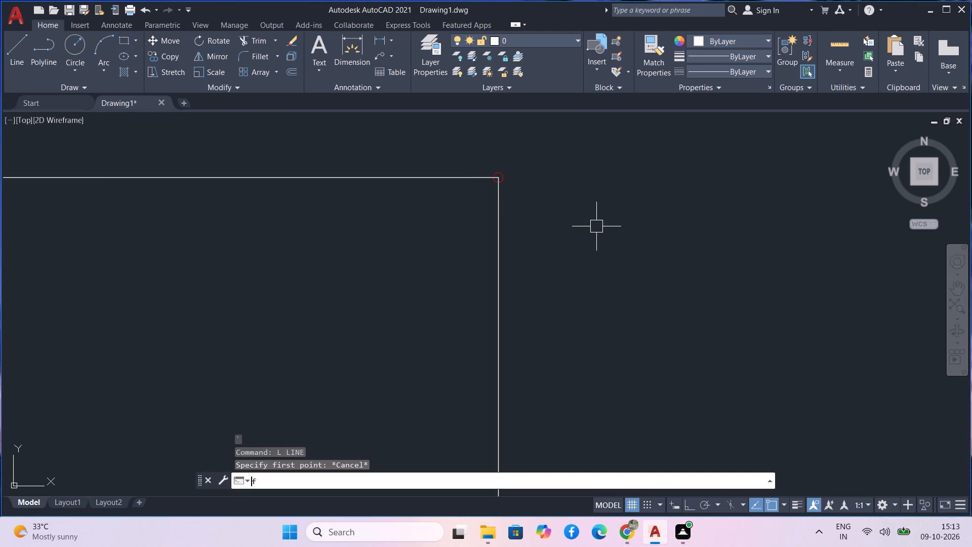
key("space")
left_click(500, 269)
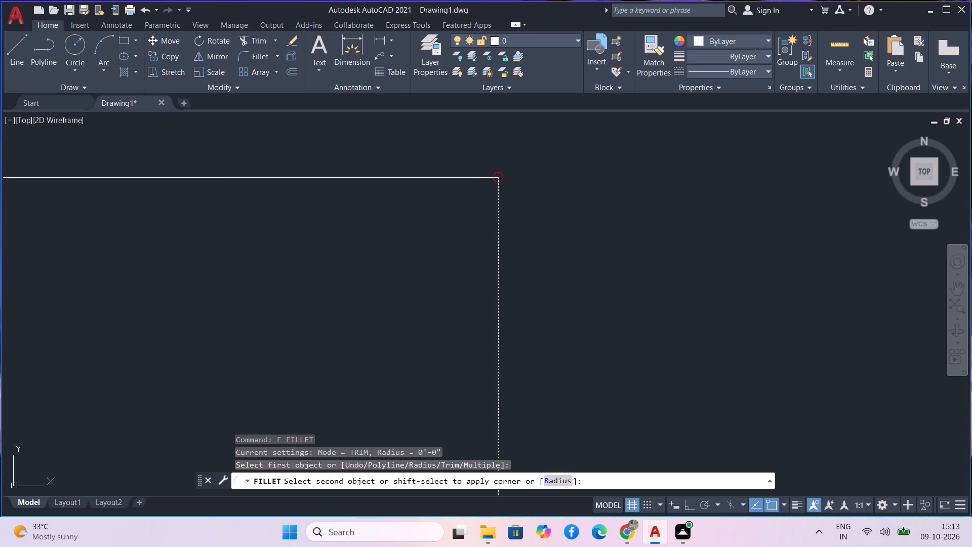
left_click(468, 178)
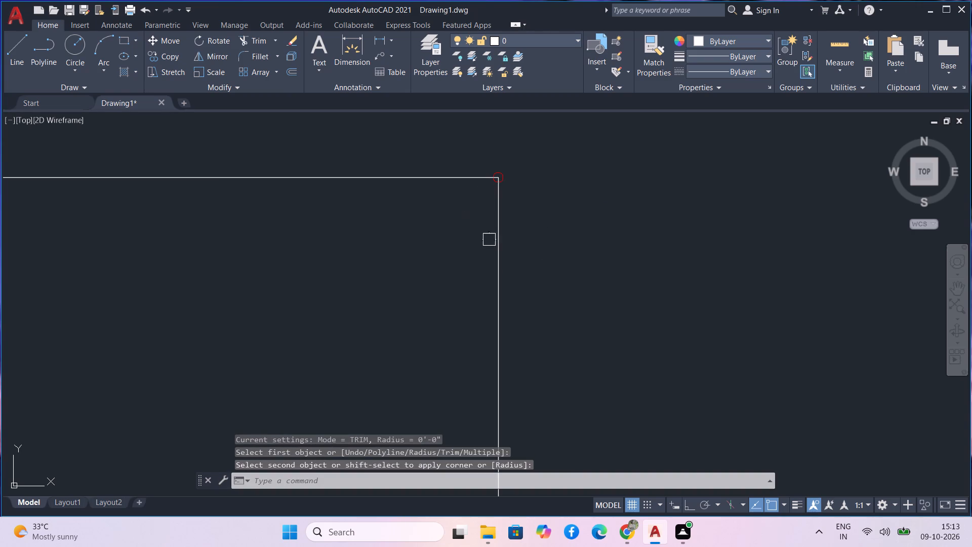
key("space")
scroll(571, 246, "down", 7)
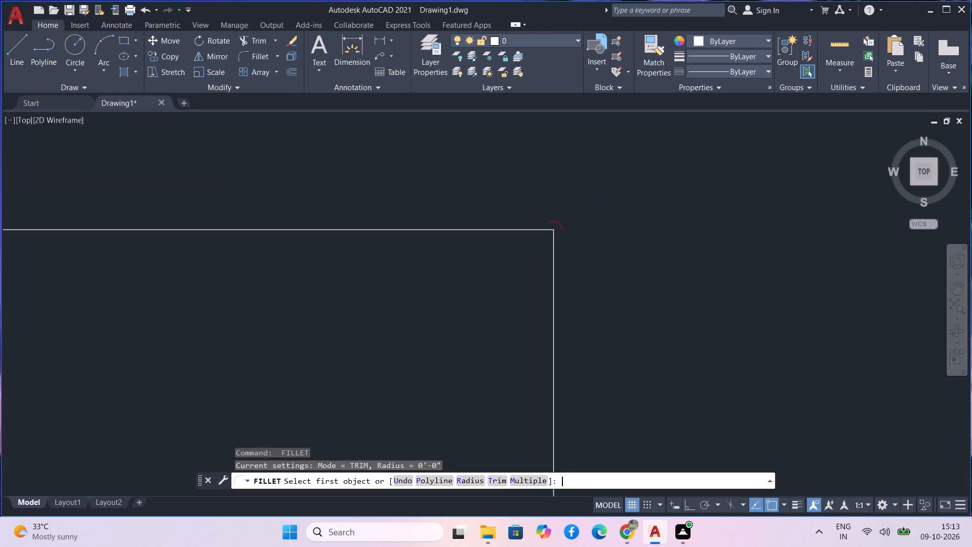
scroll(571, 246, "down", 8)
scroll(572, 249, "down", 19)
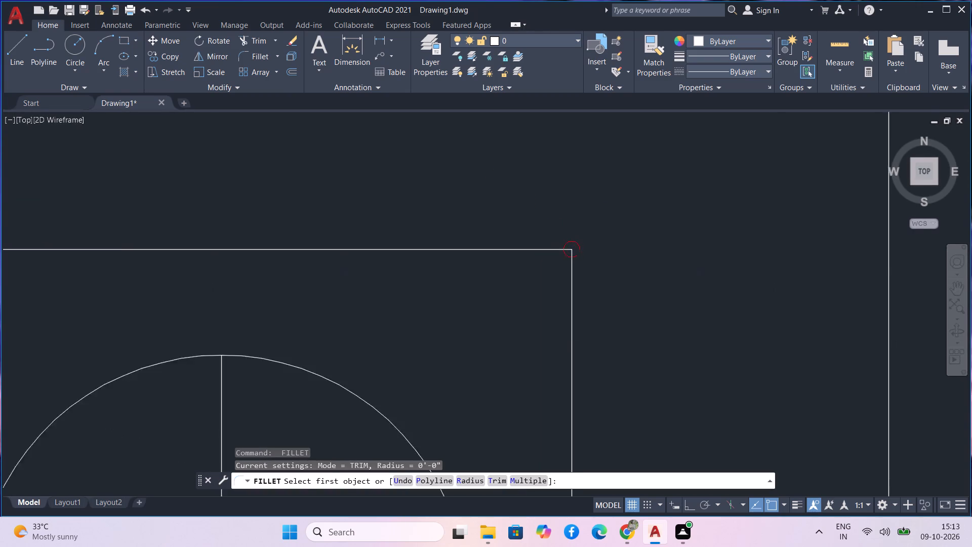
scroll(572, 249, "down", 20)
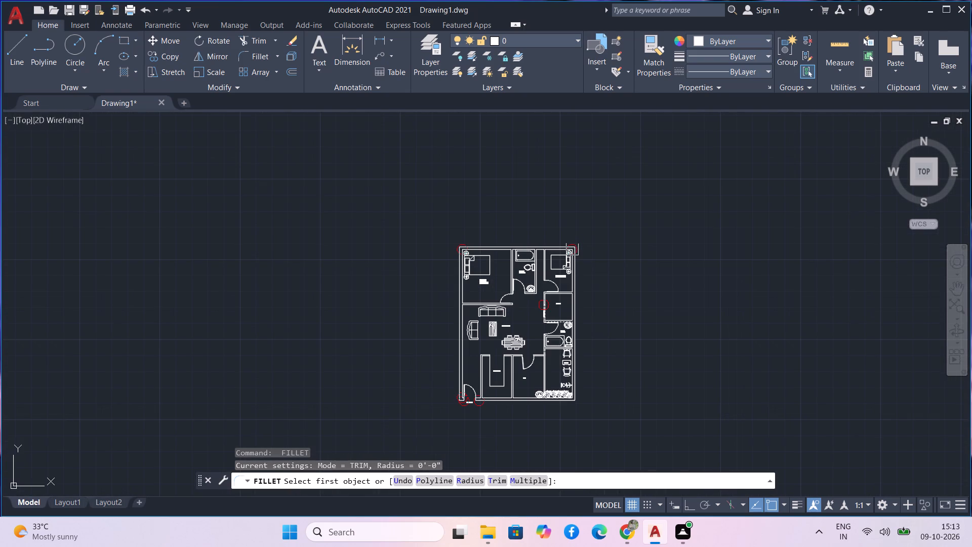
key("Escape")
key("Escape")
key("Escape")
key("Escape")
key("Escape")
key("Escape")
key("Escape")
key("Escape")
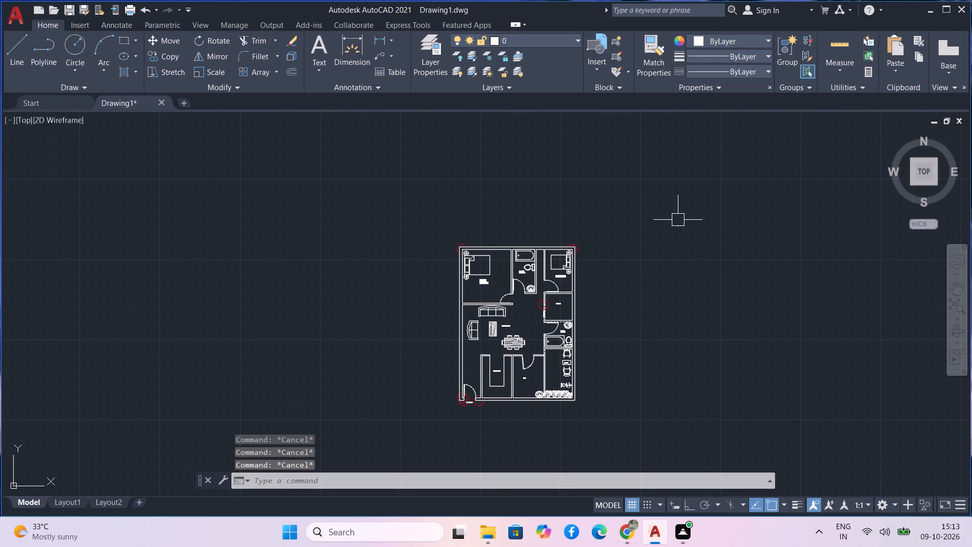
Undo the corner fillet, the short line at the sliding door and the wall hatch attempt.
key("ctrl+z")
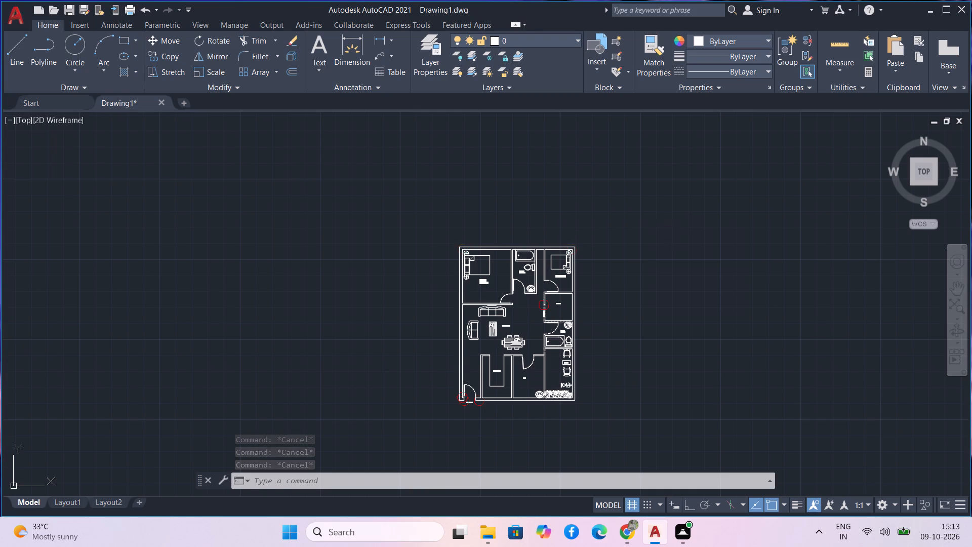
key("ctrl+z")
key("ctrl+z")
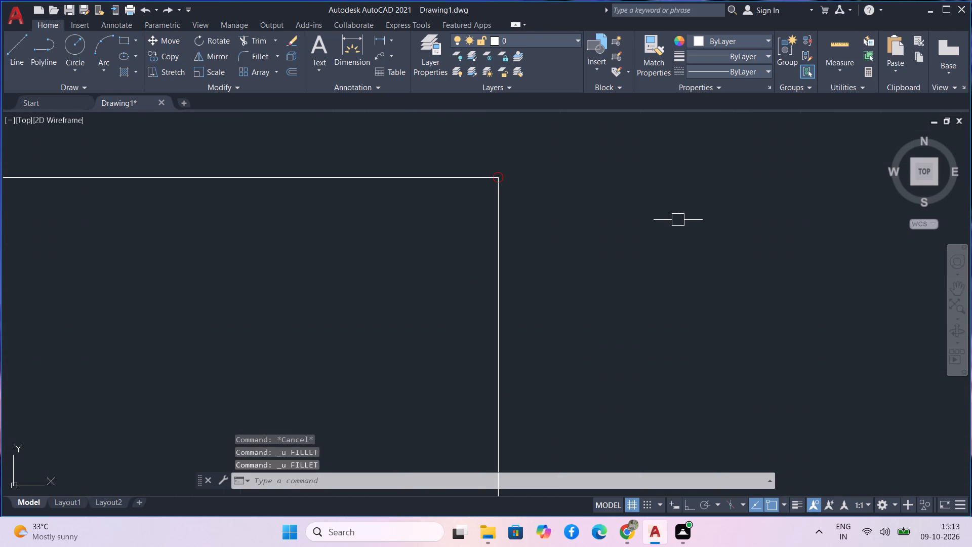
key("ctrl+z")
key("ctrl+z")
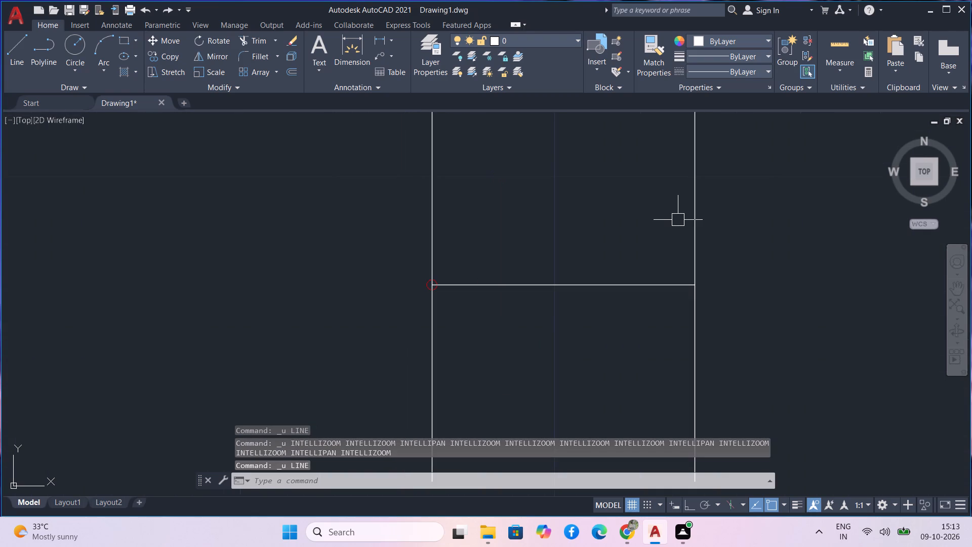
key("ctrl+z")
key("ctrl+z")
key("ctrl+z")
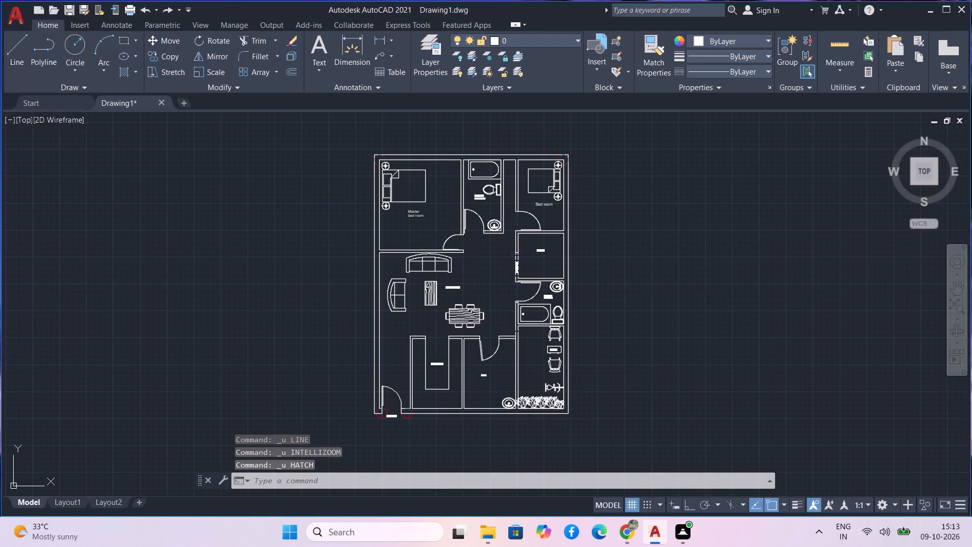
middle_click_drag(679, 220, 703, 253)
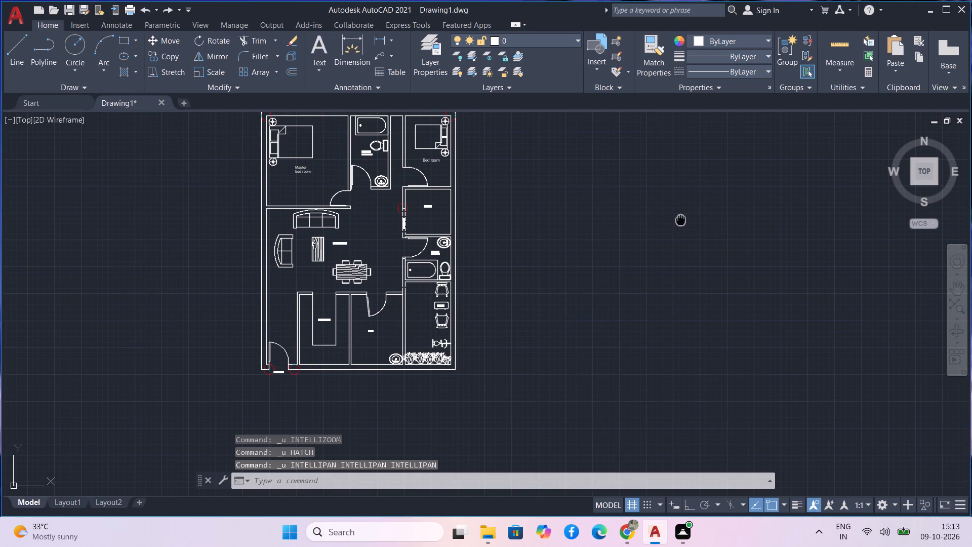
middle_click_drag(703, 253, 723, 249)
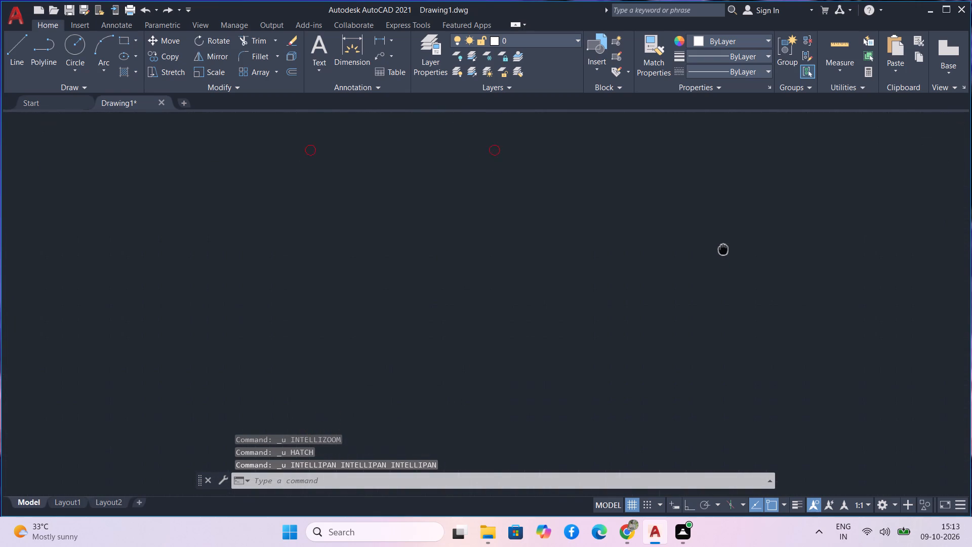
middle_click_drag(723, 249, 724, 248)
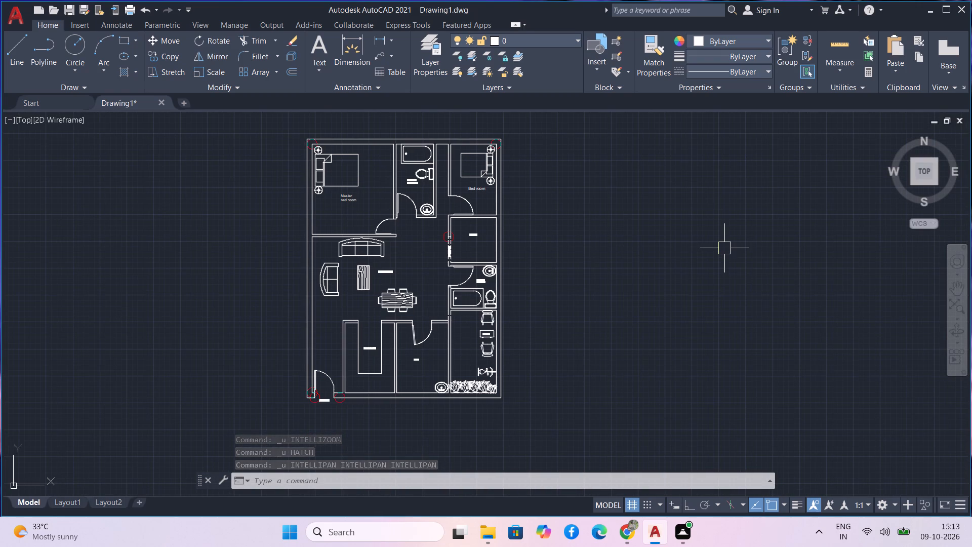
key("Escape")
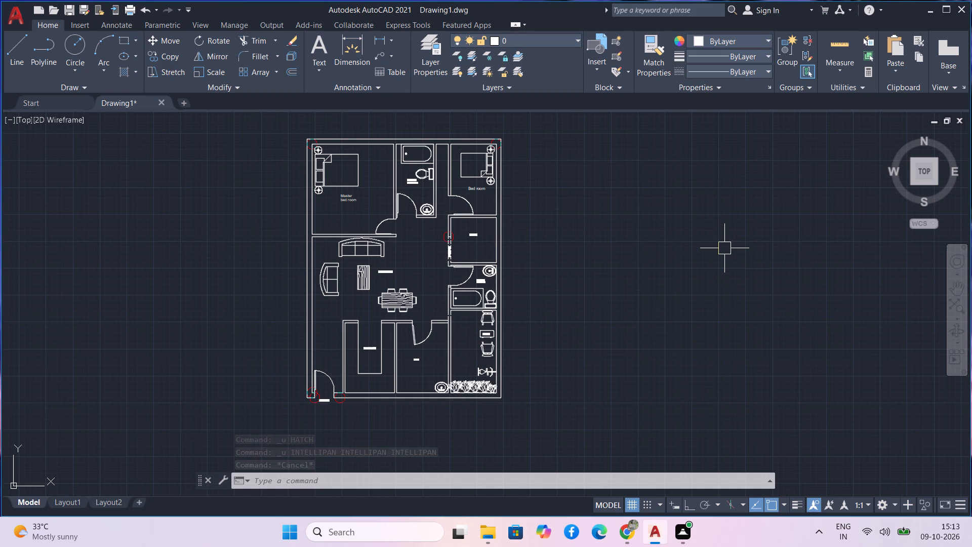
Undo the deletion of the spare chair and rectangular blocks and the move of the "Main door" label.
key("ctrl+z")
key("ctrl+z")
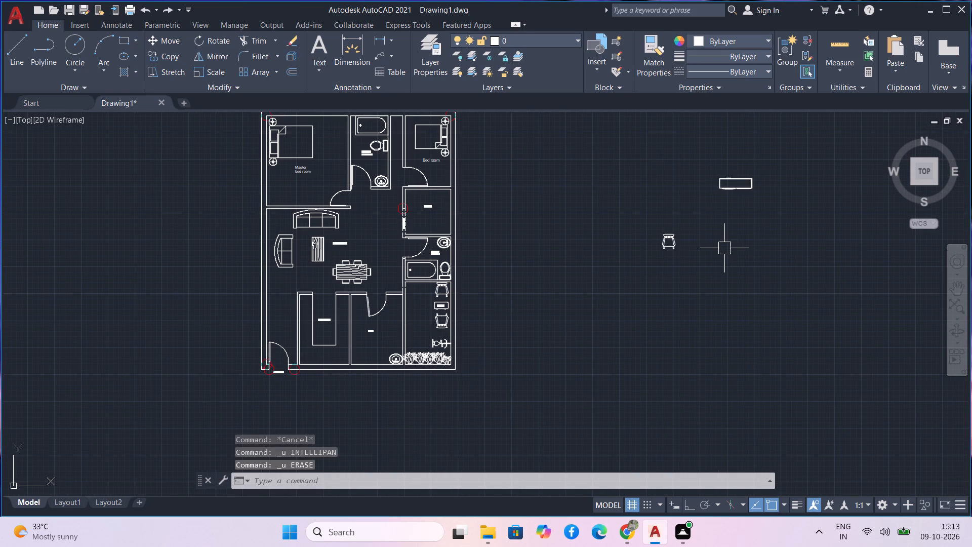
key("ctrl+z")
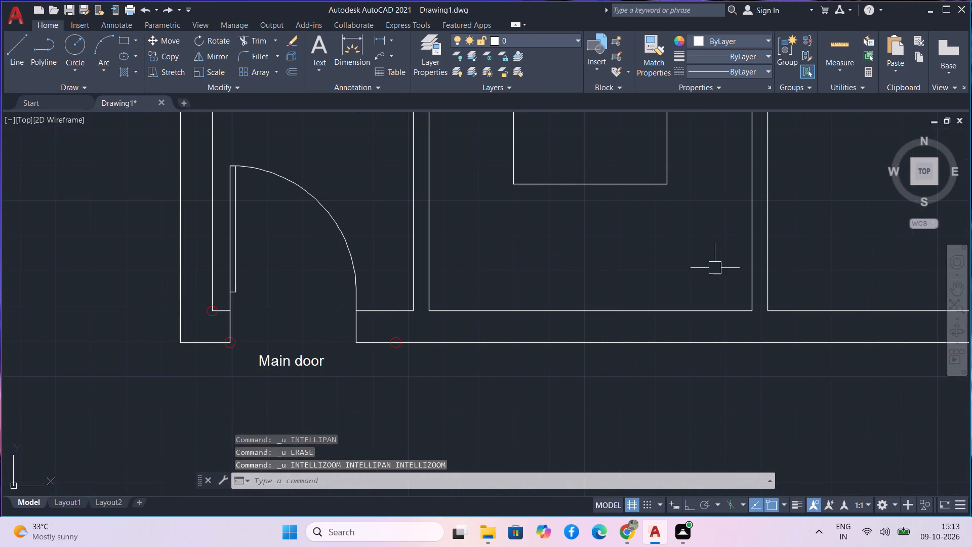
key("ctrl+z")
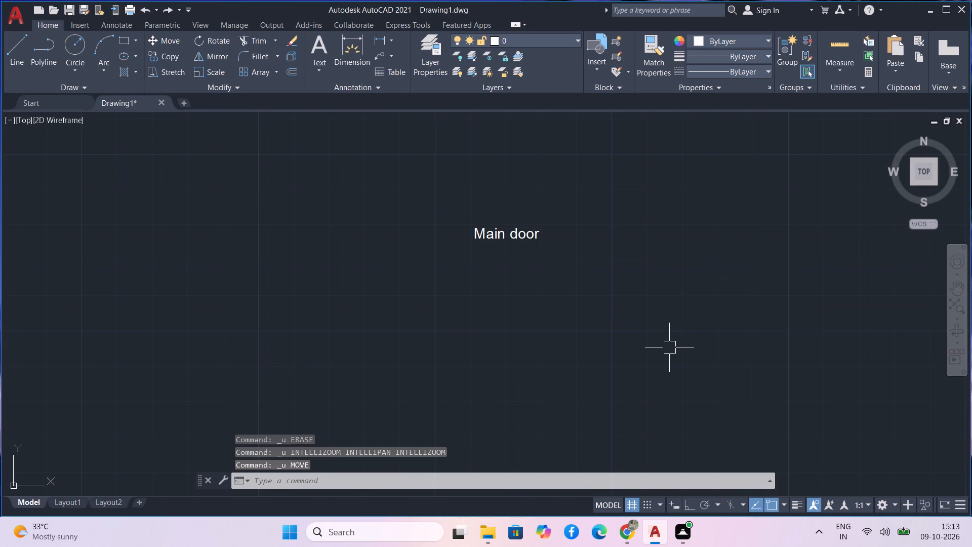
Move the "Main door" label from the empty area outside the plan to just below the main entrance door opening.
scroll(669, 347, "down", 4)
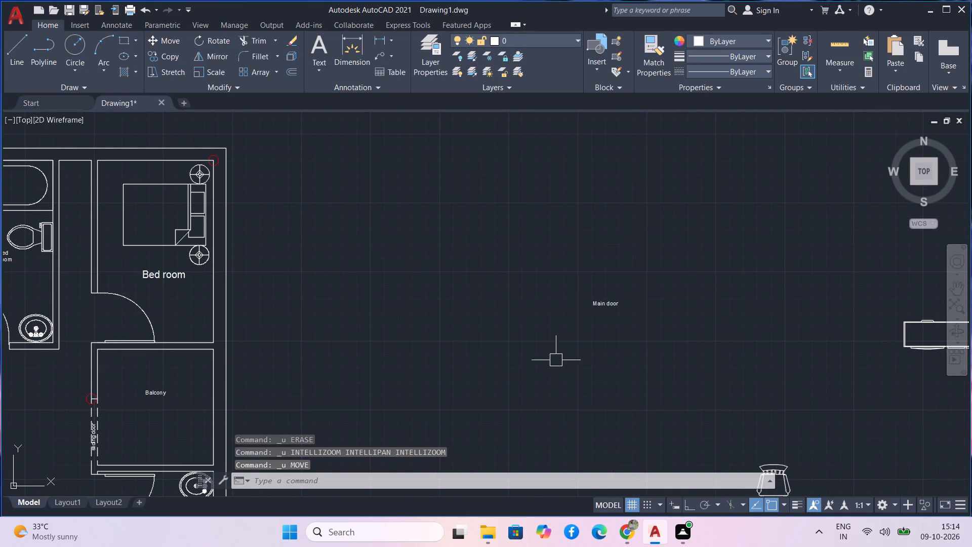
scroll(437, 362, "down", 3)
middle_click_drag(437, 362, 441, 217)
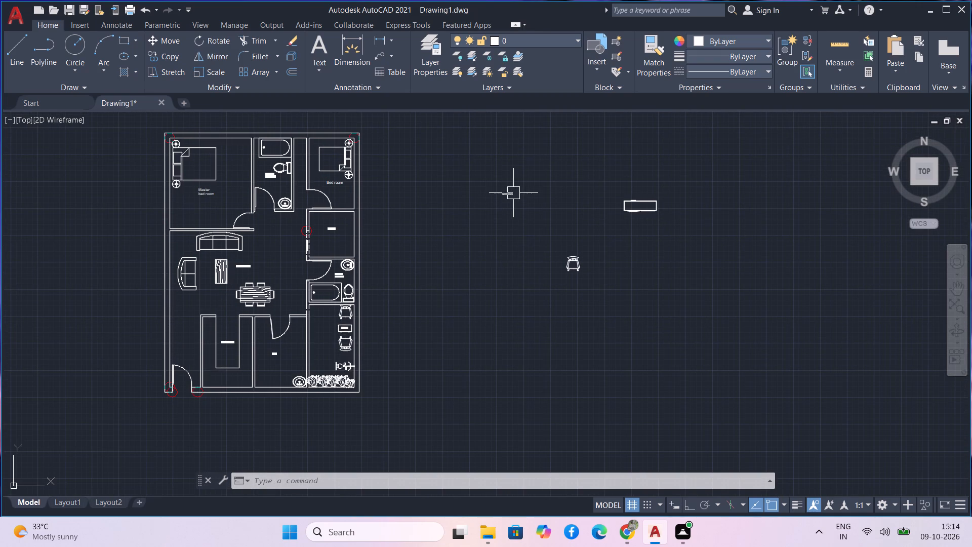
left_click(513, 193)
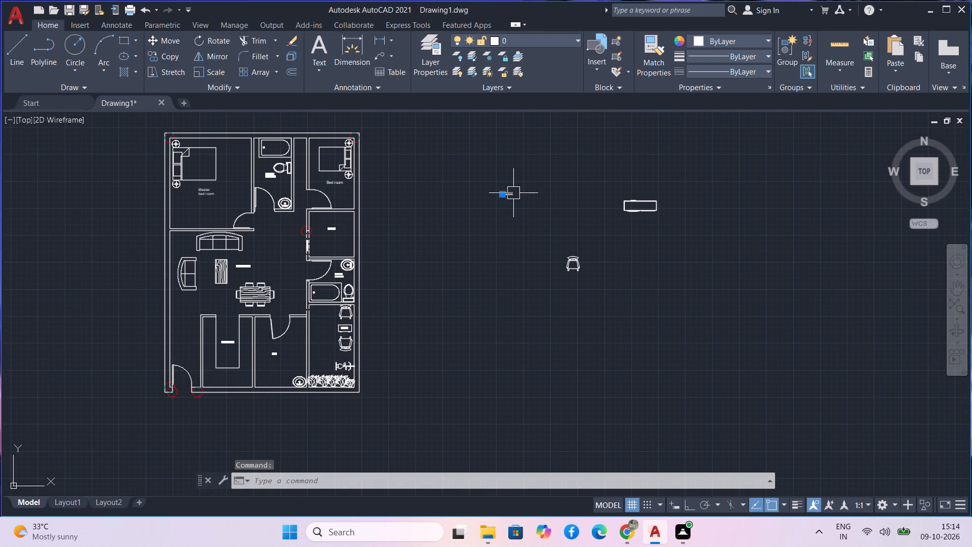
key("Escape")
scroll(526, 207, "up", 4)
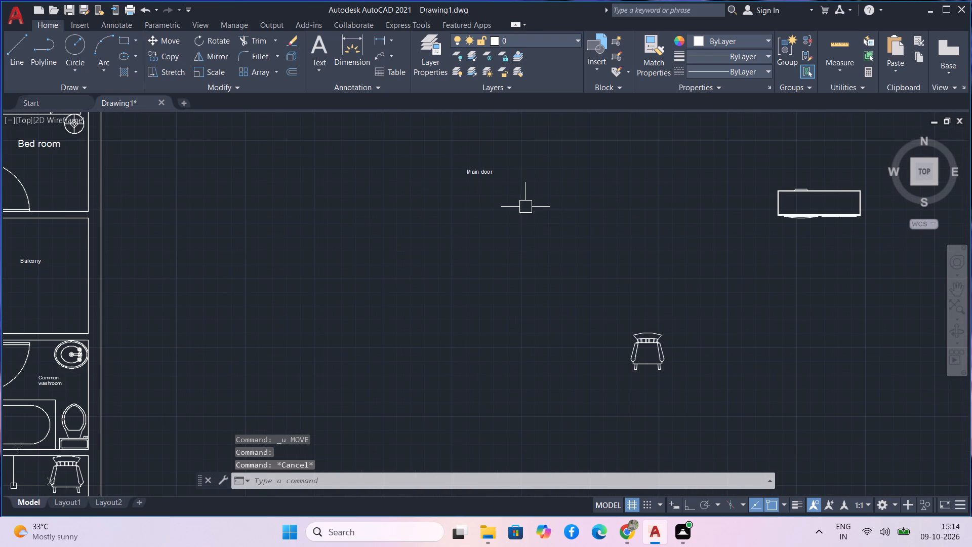
left_click_drag(499, 187, 476, 151)
left_click(458, 130)
type("m")
key("space")
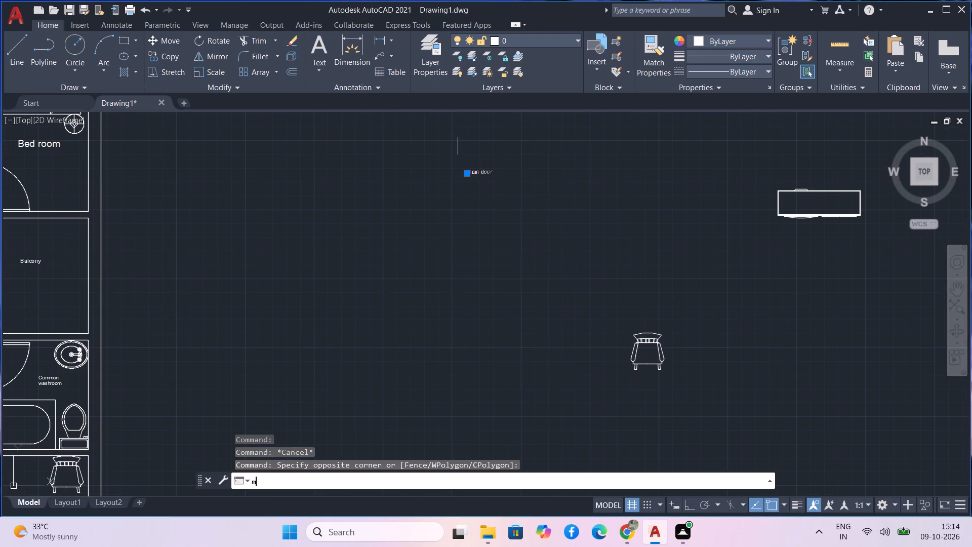
left_click(489, 174)
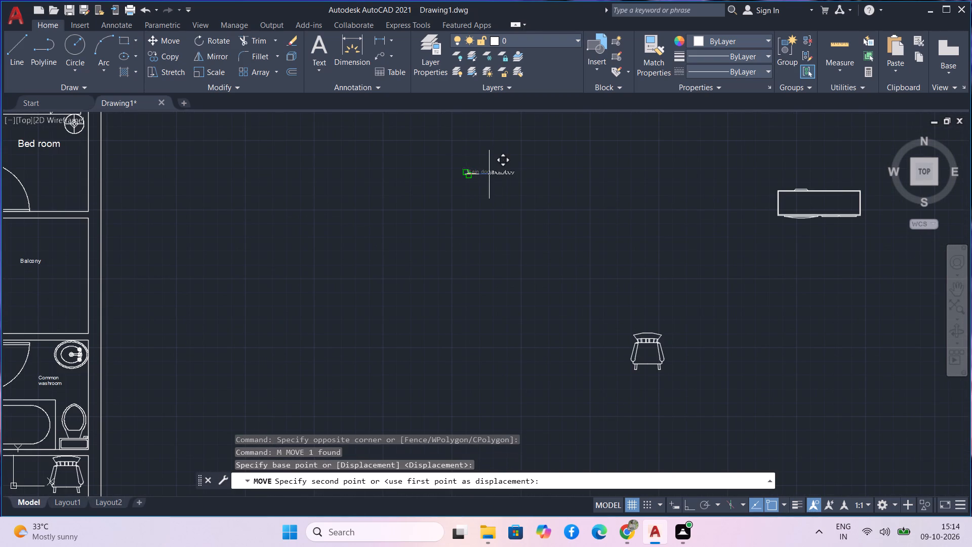
middle_click_drag(261, 346, 599, 106)
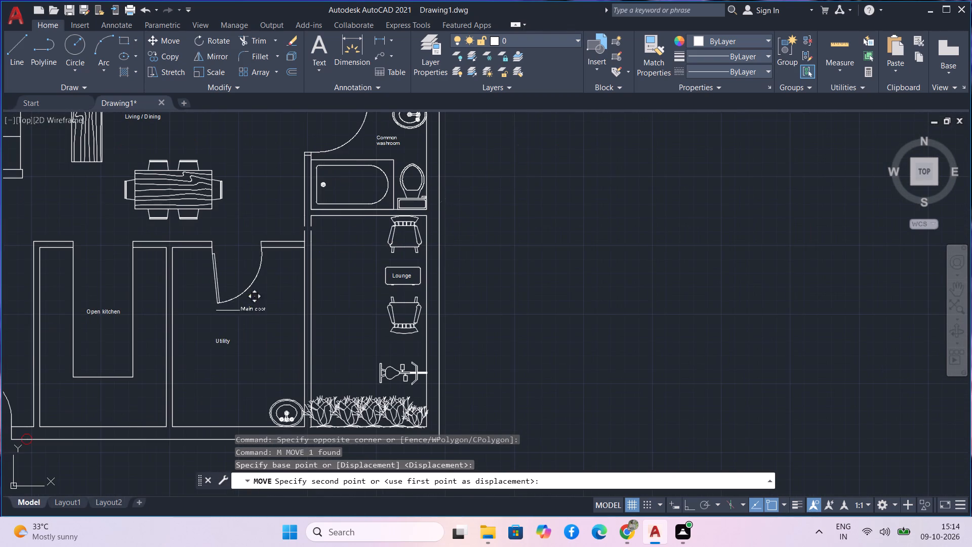
scroll(203, 325, "down", 1)
middle_click_drag(191, 333, 255, 231)
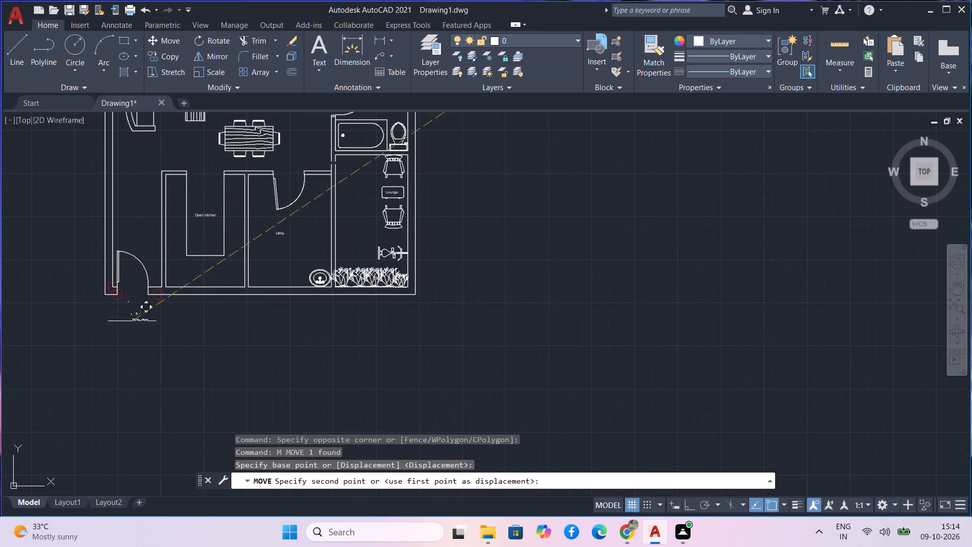
scroll(124, 301, "up", 4)
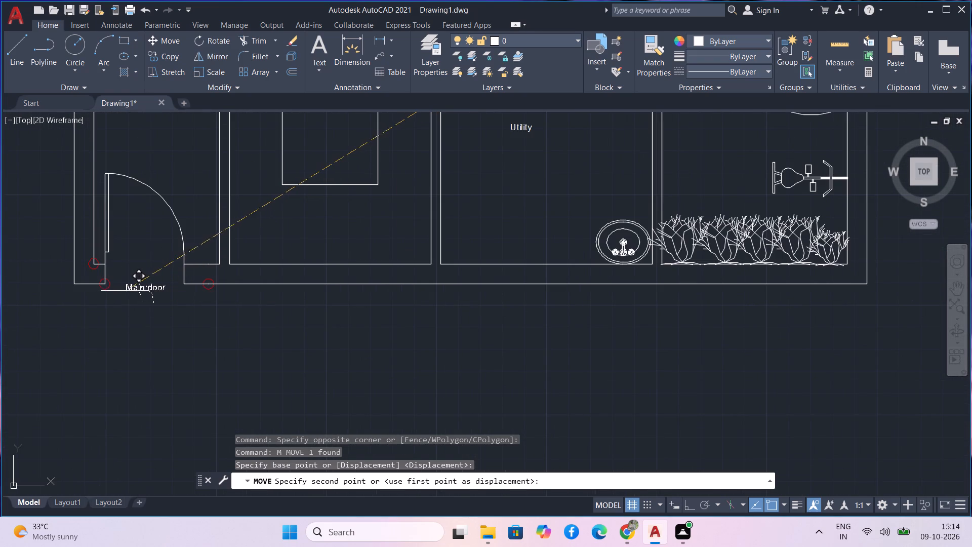
scroll(127, 293, "up", 3)
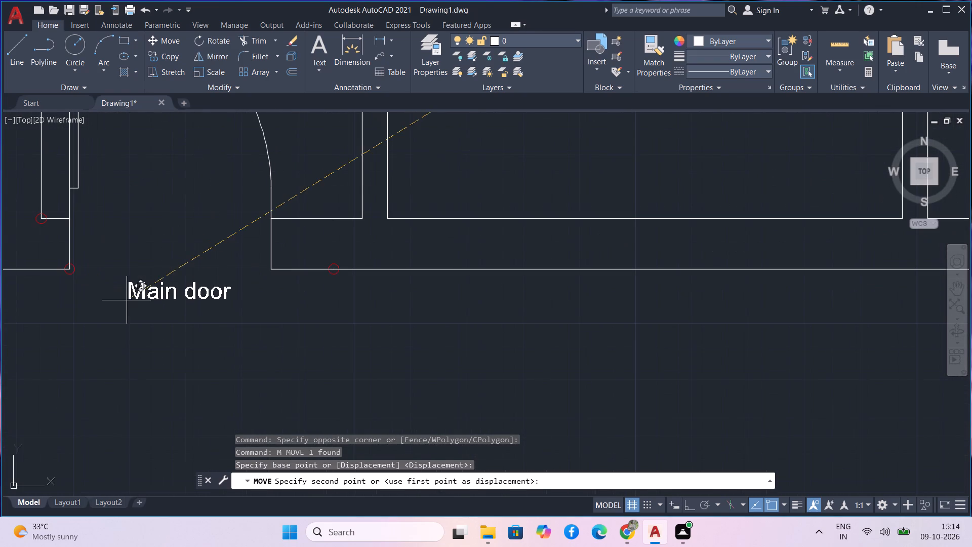
left_click(125, 290)
scroll(208, 297, "down", 5)
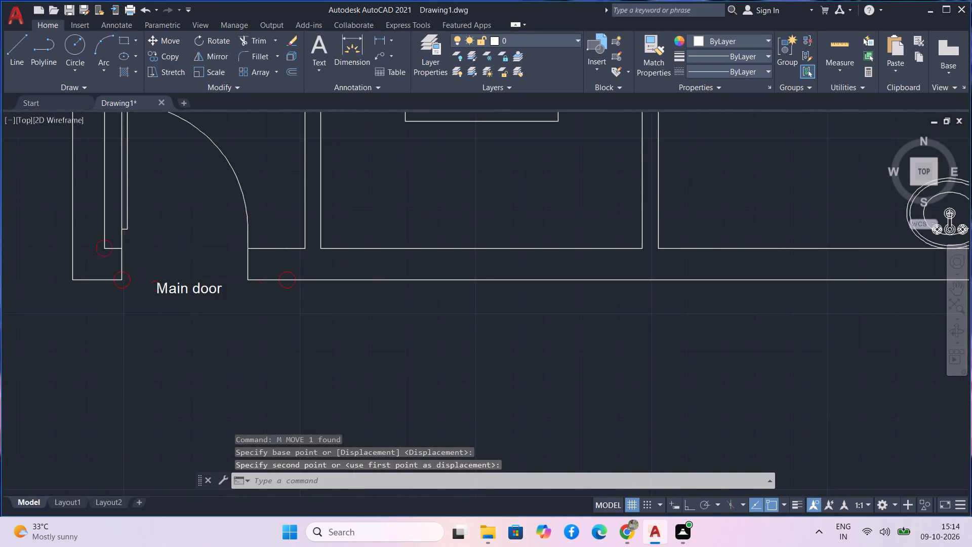
scroll(240, 295, "up", 3)
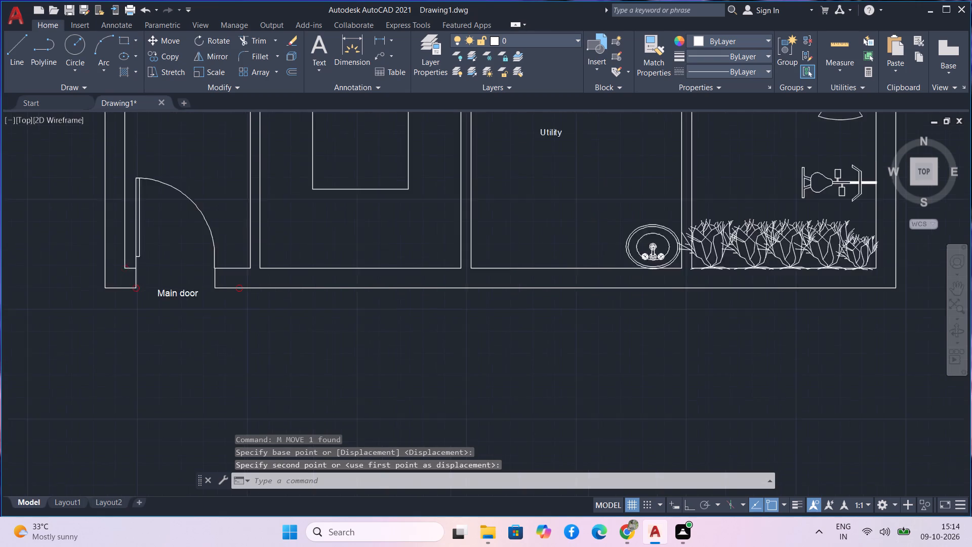
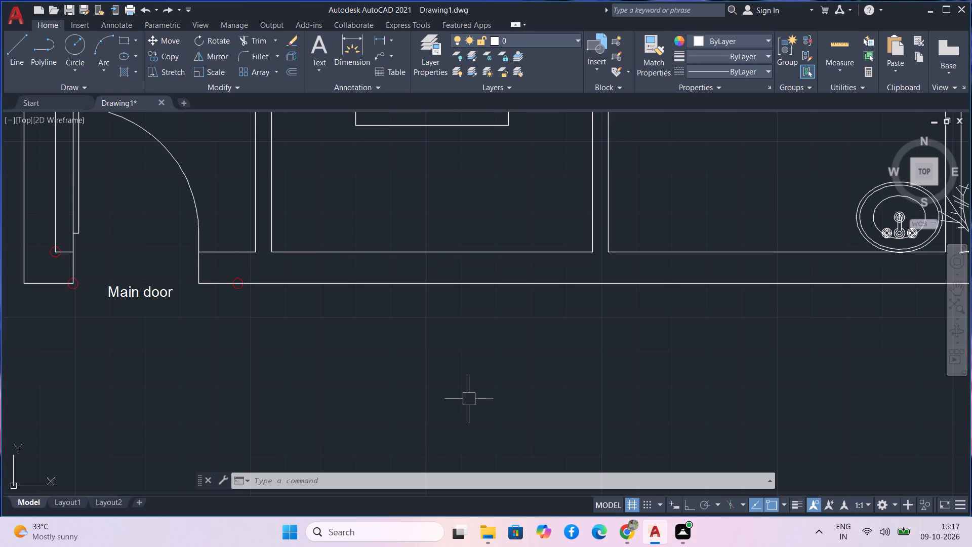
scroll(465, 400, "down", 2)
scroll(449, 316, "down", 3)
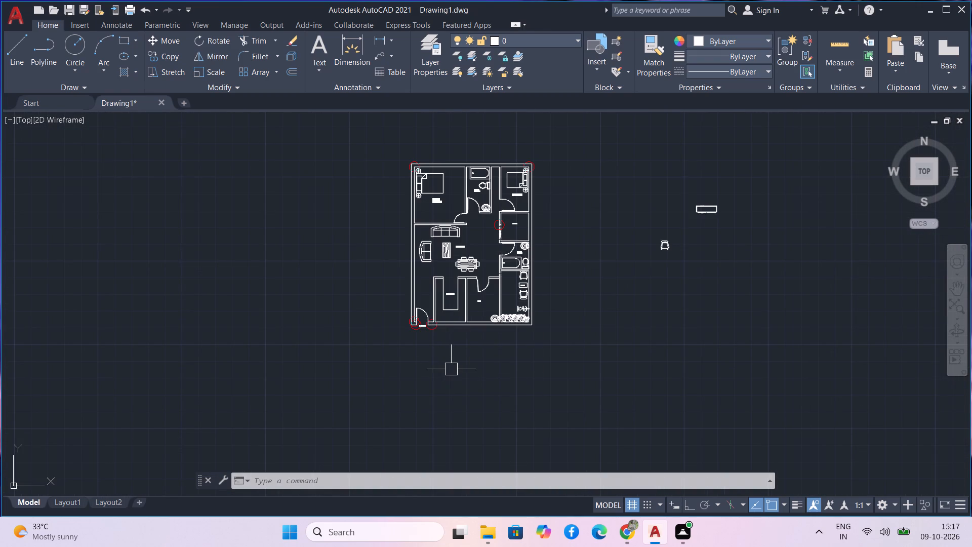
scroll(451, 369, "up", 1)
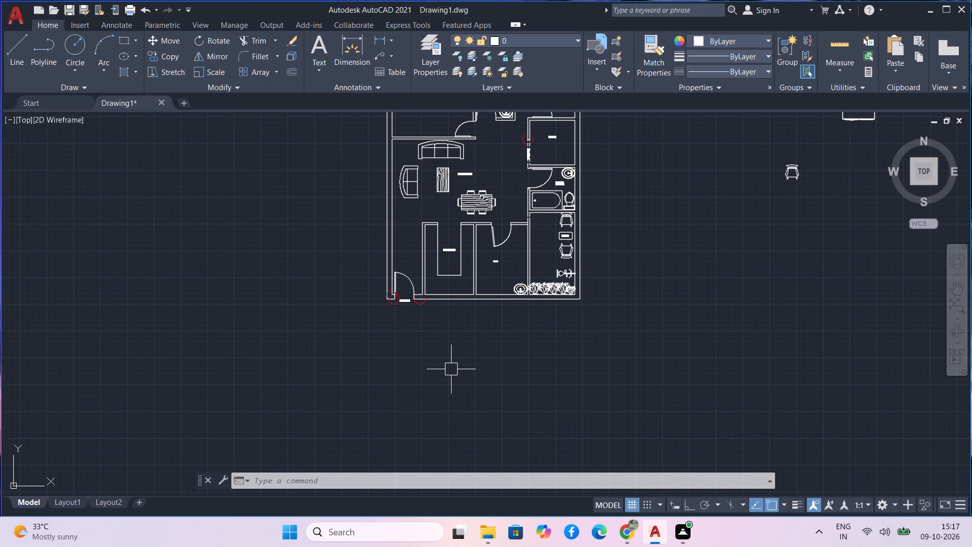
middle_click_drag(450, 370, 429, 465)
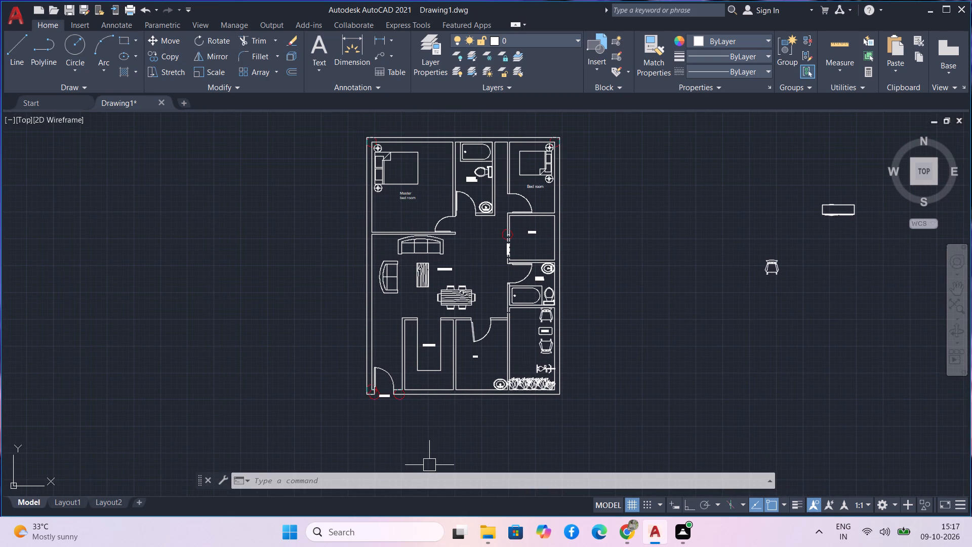
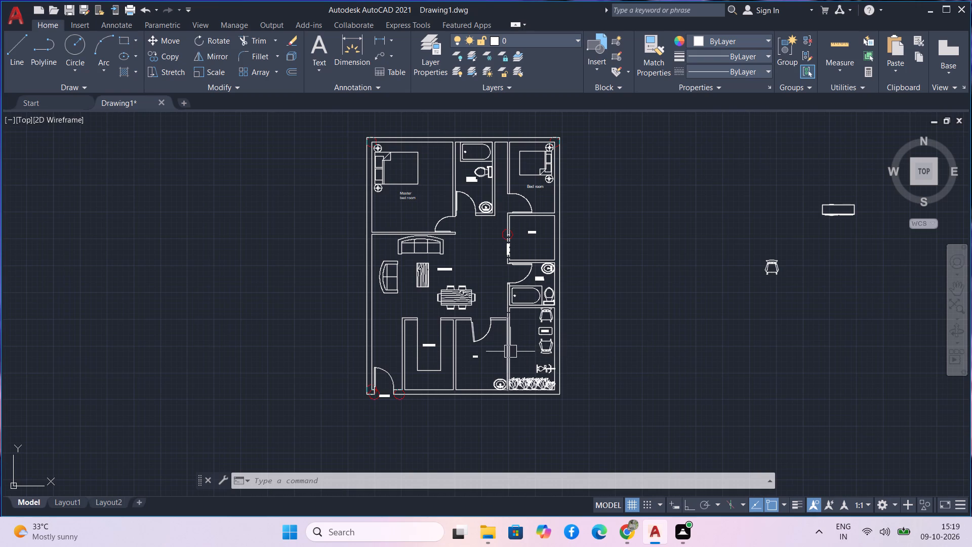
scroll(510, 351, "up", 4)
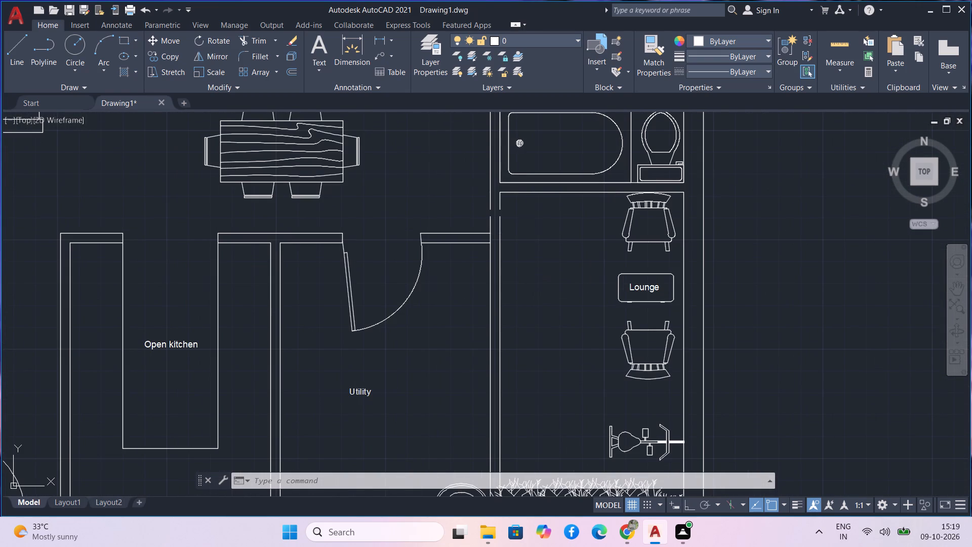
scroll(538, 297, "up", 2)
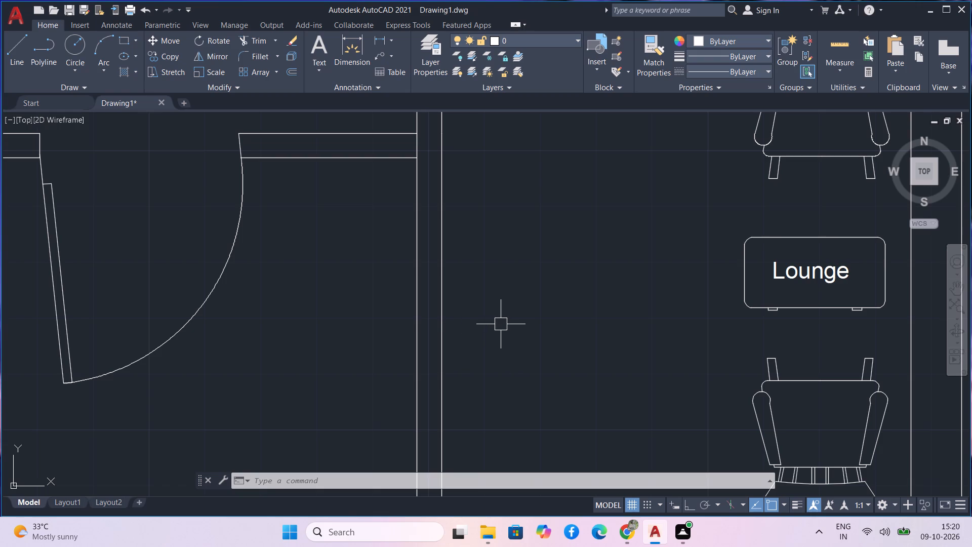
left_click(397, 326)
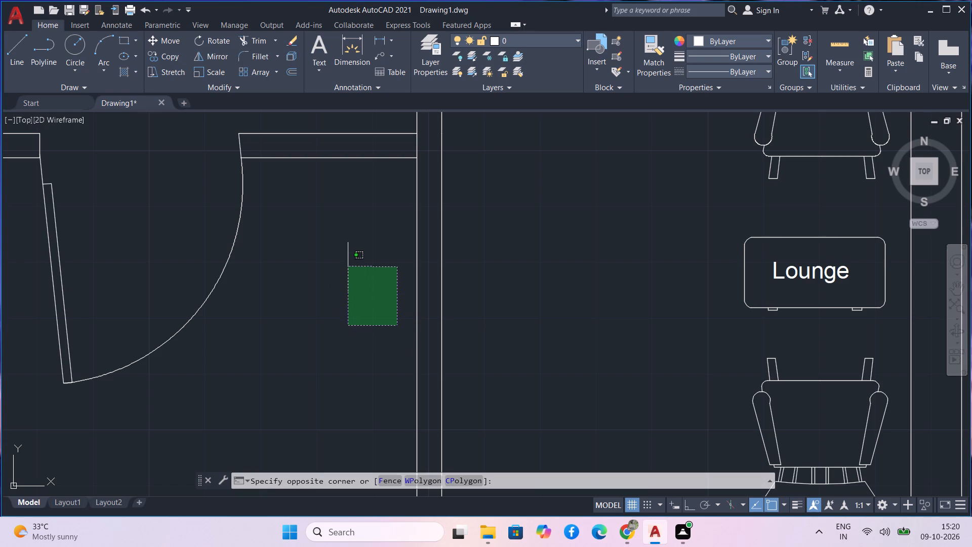
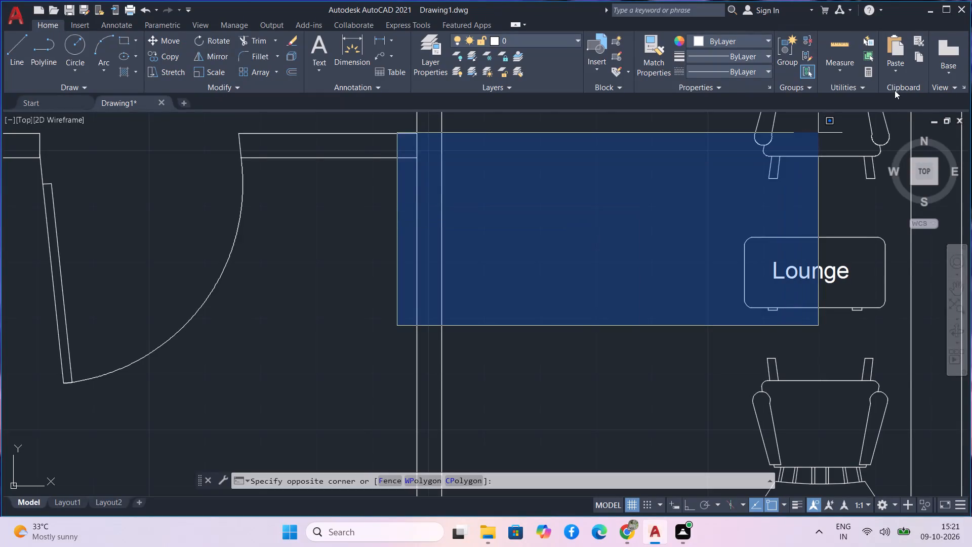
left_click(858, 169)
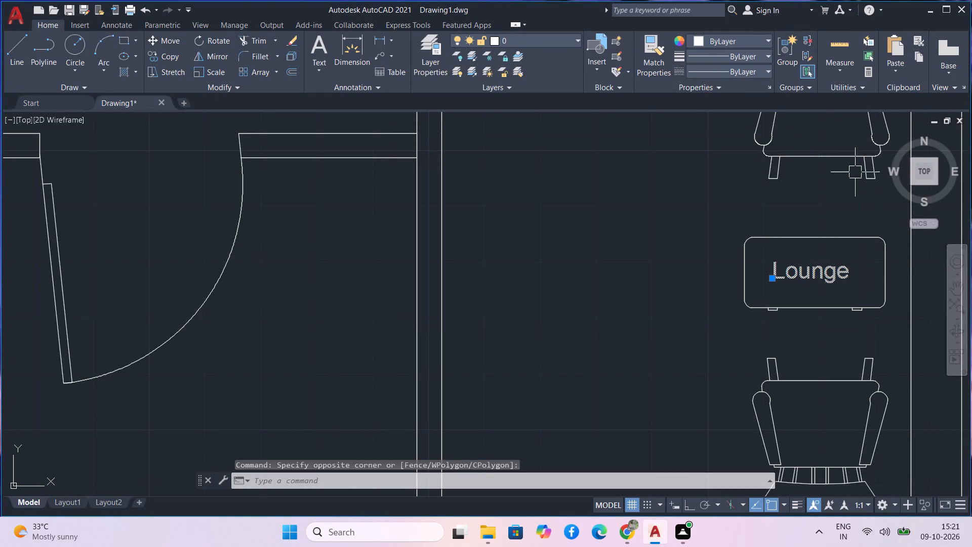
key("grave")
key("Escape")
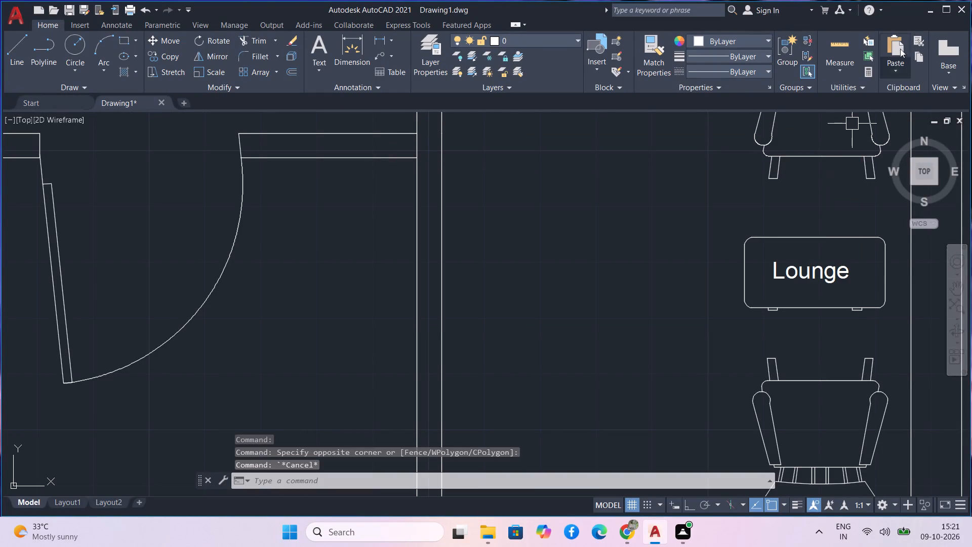
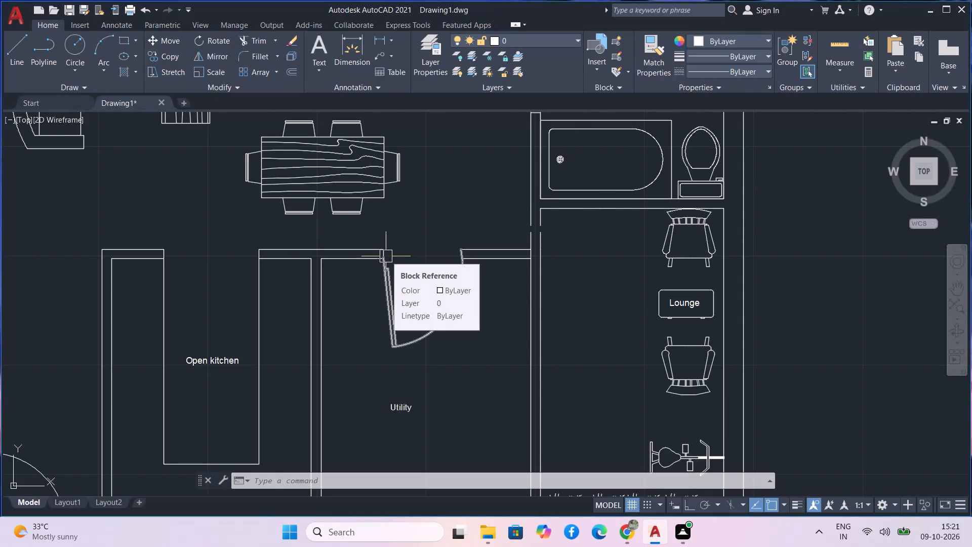
Inspect the plan's walls for gaps at the red-circled points, especially the inner wall corner beside the master bedroom's bedside lamp.
scroll(386, 256, "down", 3)
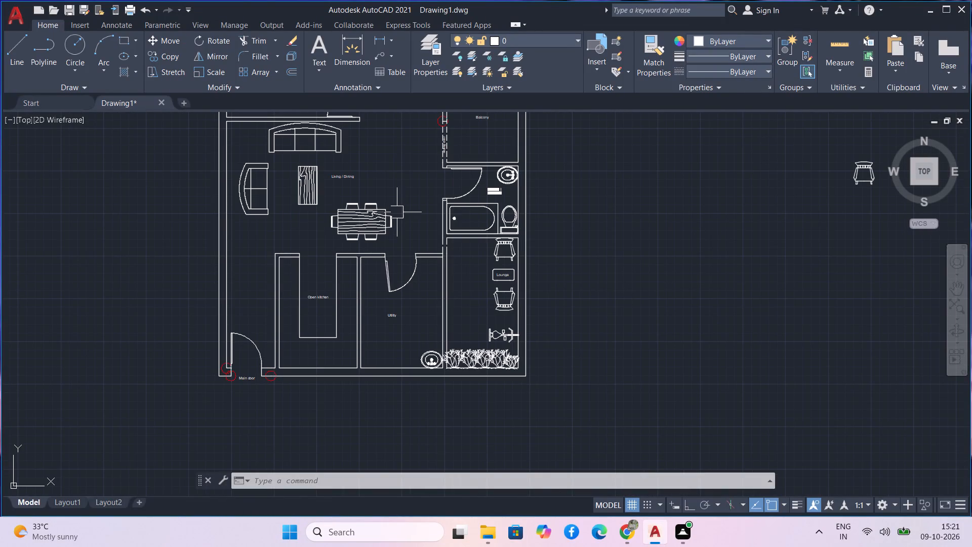
middle_click_drag(390, 149, 417, 277)
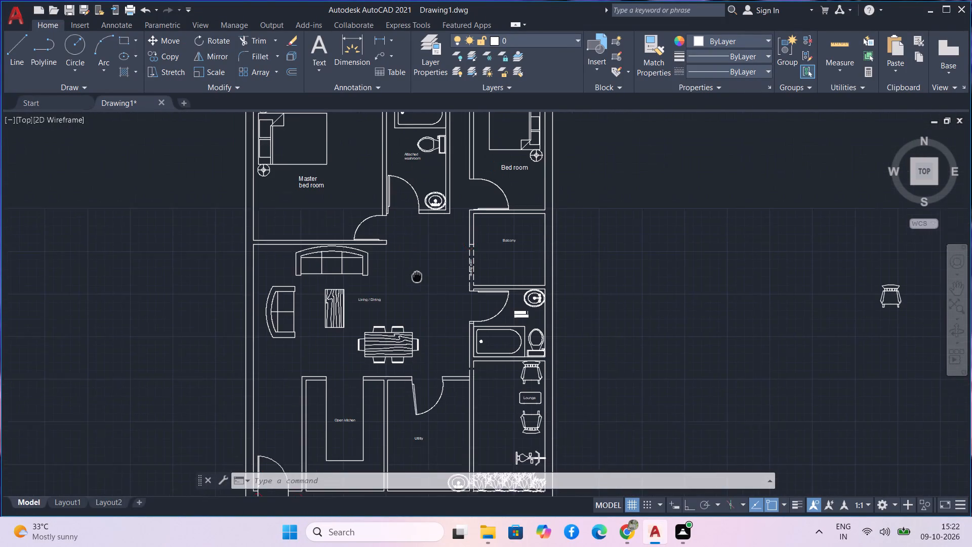
middle_click_drag(417, 277, 405, 367)
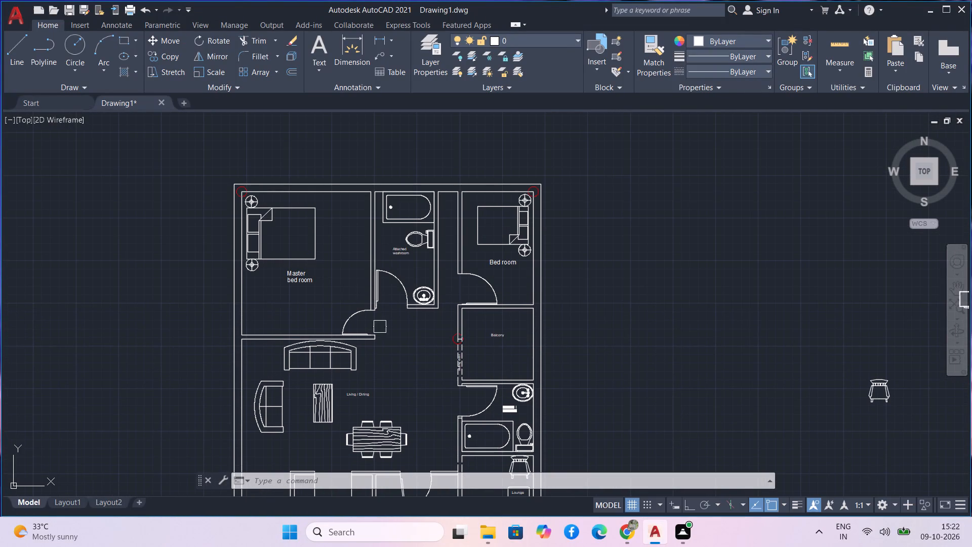
scroll(232, 194, "up", 3)
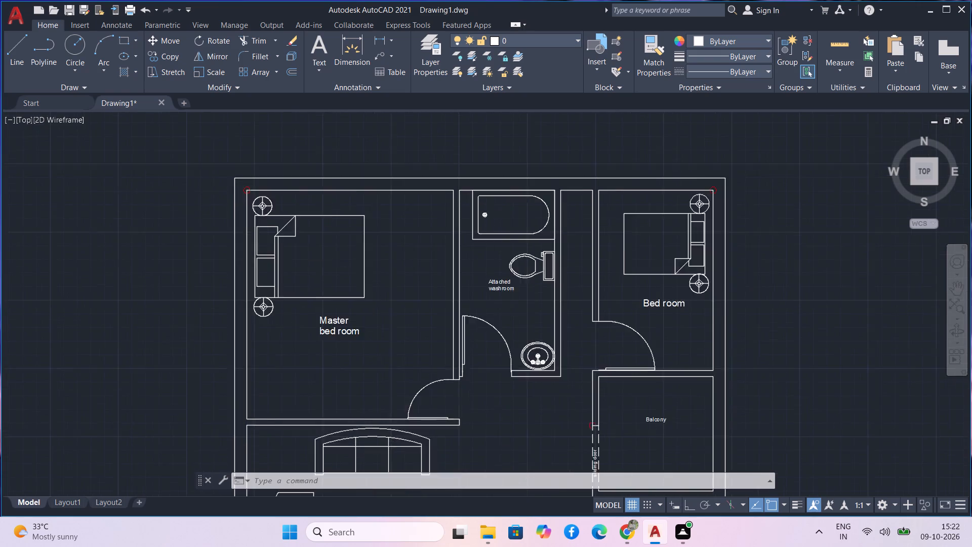
scroll(260, 195, "up", 5)
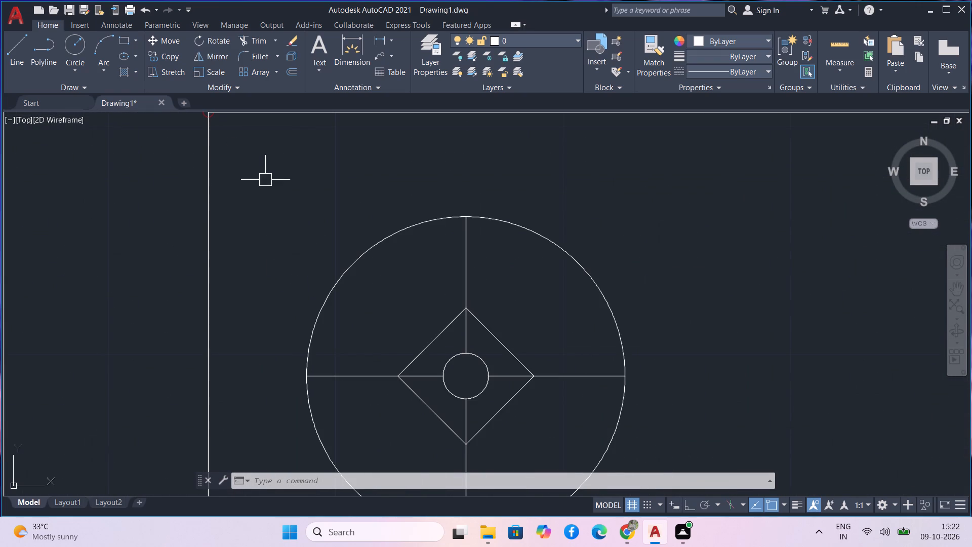
middle_click_drag(265, 180, 276, 273)
scroll(276, 273, "down", 2)
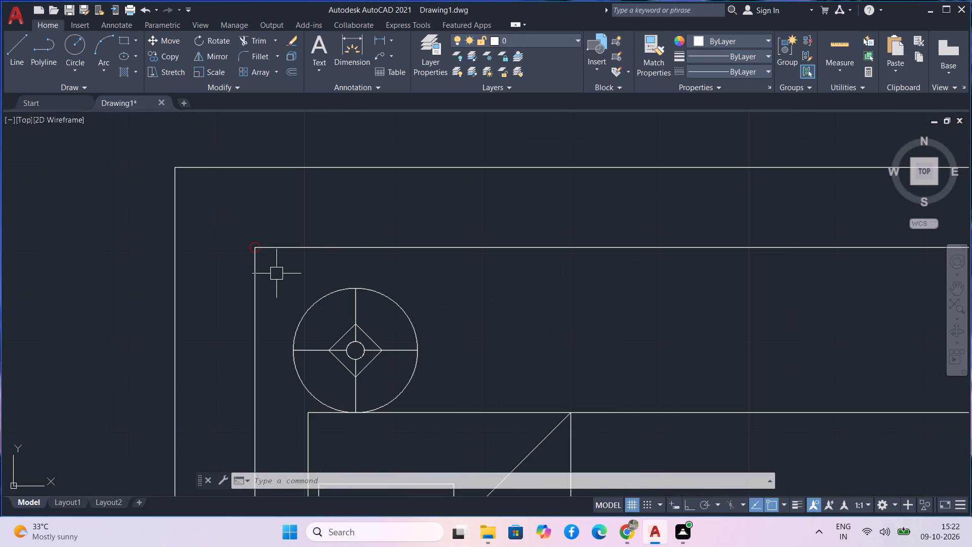
scroll(276, 273, "down", 2)
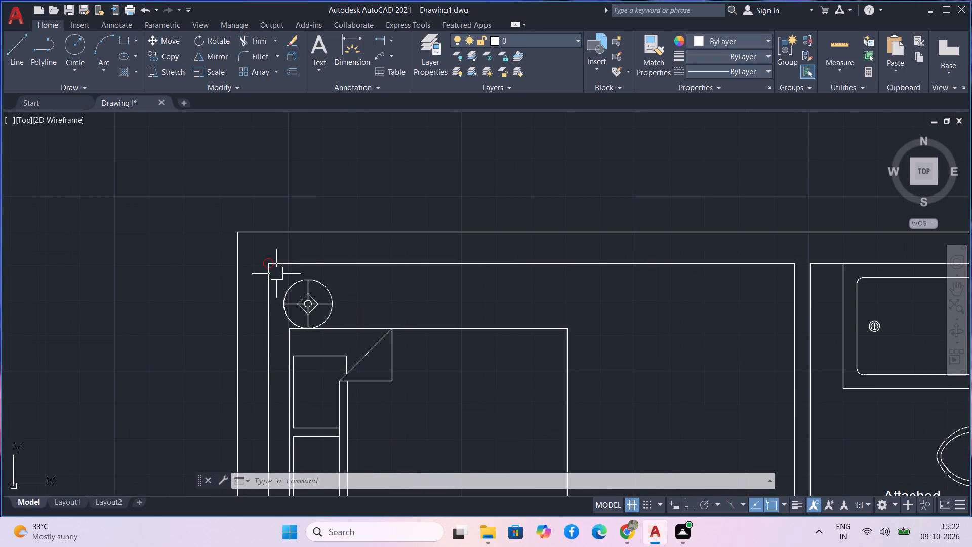
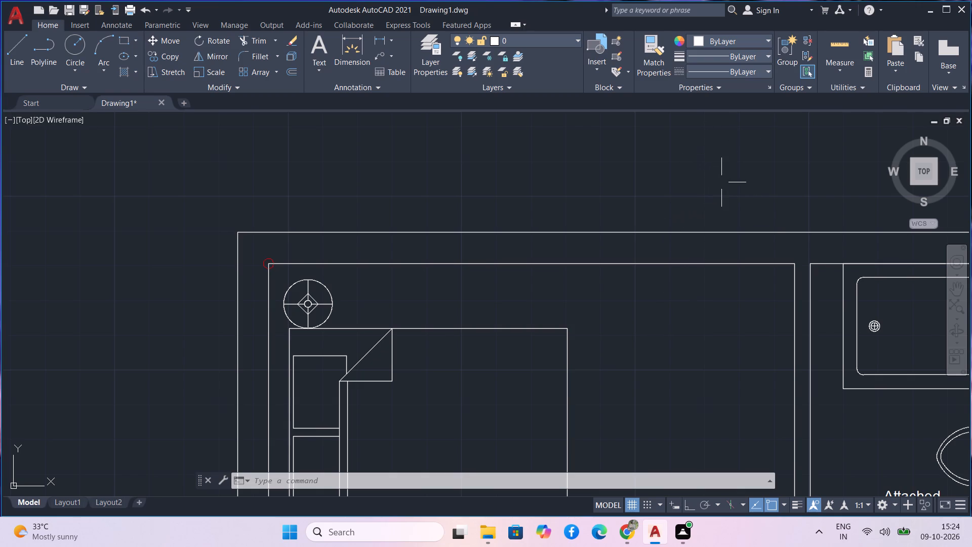
Examine the red-circled wall end beside the balcony, where the wall meets the dashed door opening, for a gap.
scroll(721, 183, "down", 2)
middle_click_drag(722, 183, 533, 175)
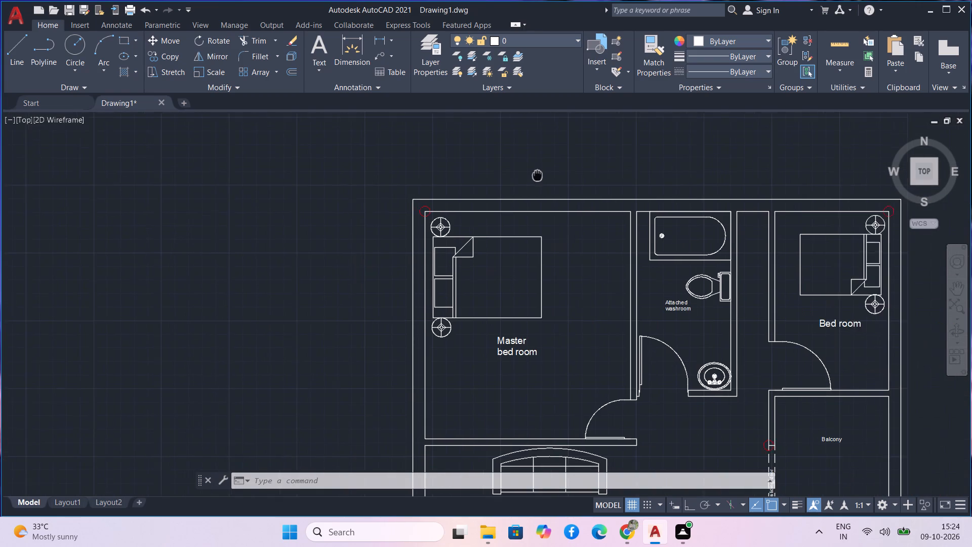
middle_click_drag(533, 175, 519, 178)
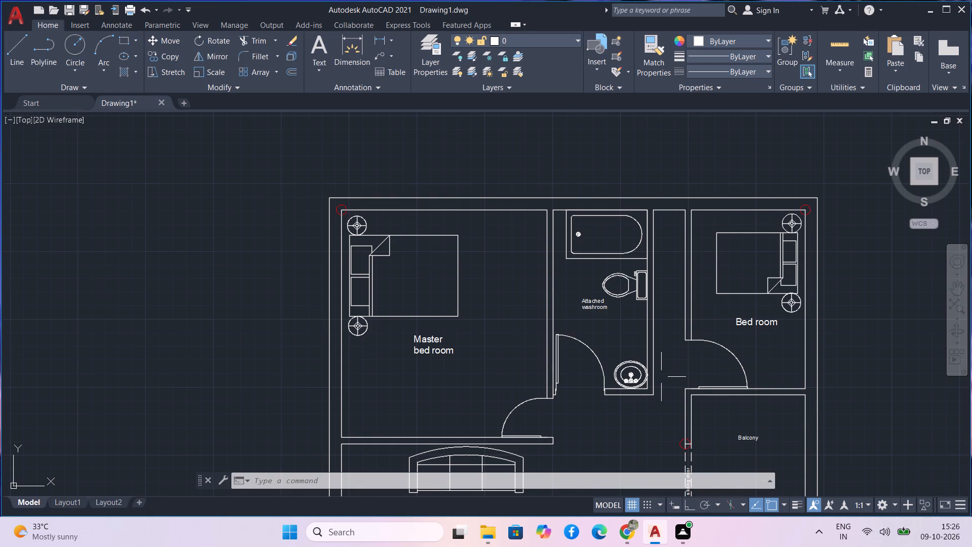
scroll(680, 415, "up", 1)
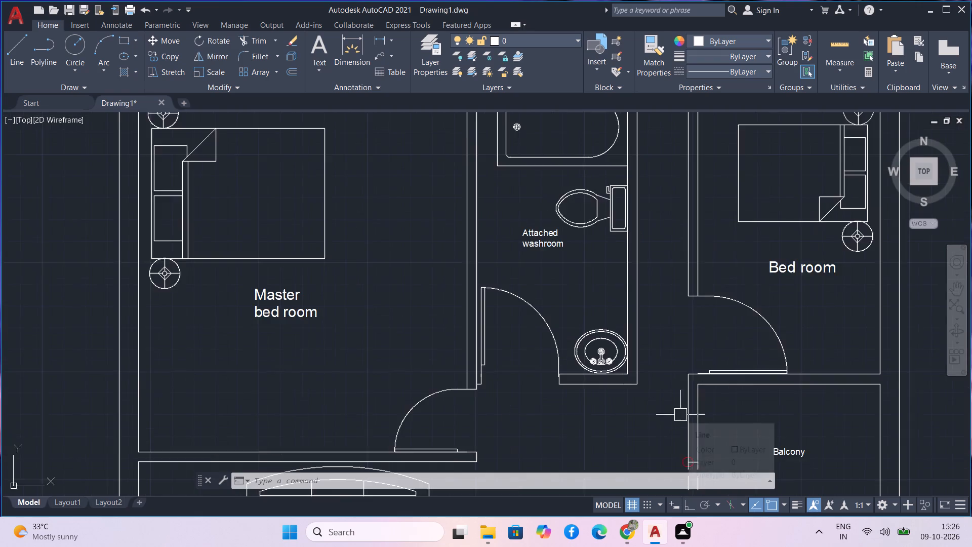
scroll(680, 415, "up", 2)
middle_click_drag(680, 415, 618, 234)
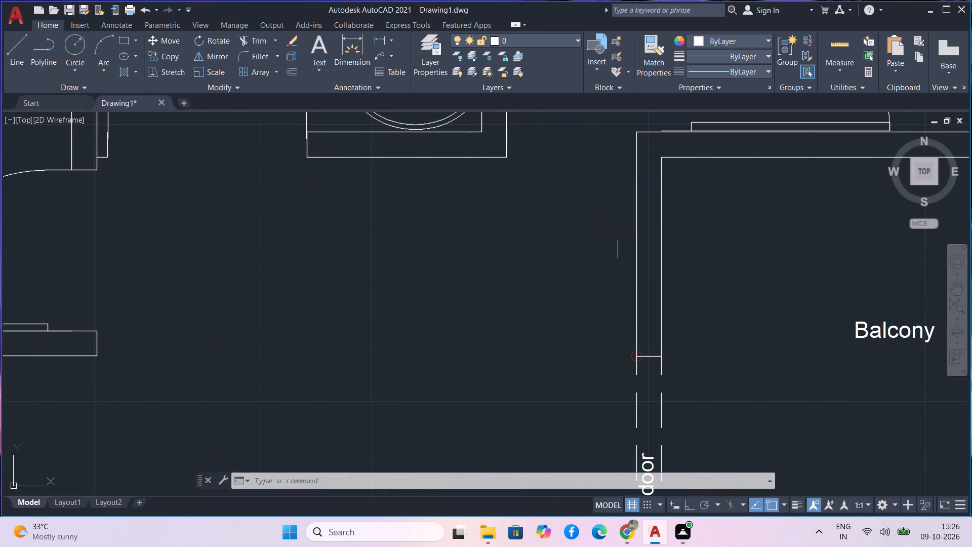
Enter CLOSE as the command for closing the wall gap at the red-circled wall end beside the balcony.
key("h")
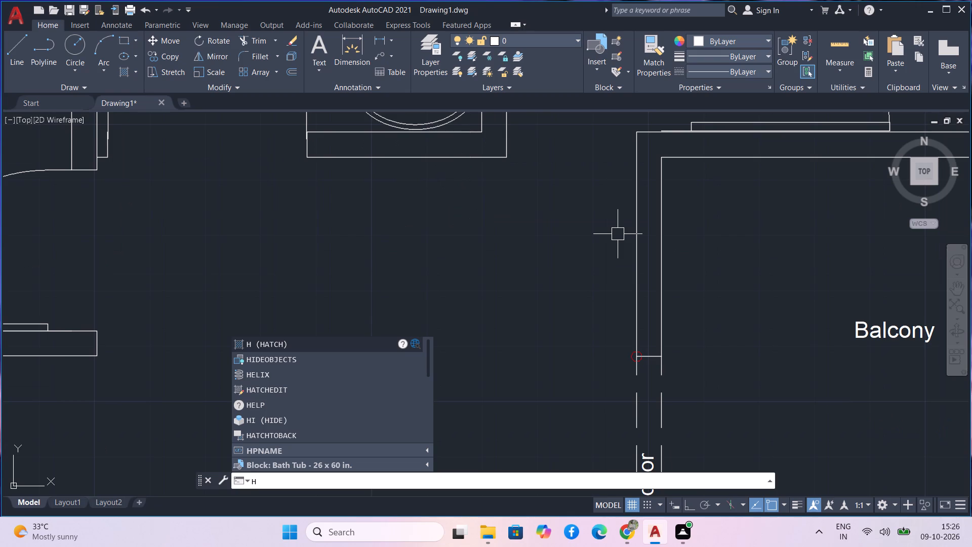
key("BackSpace")
type("close")
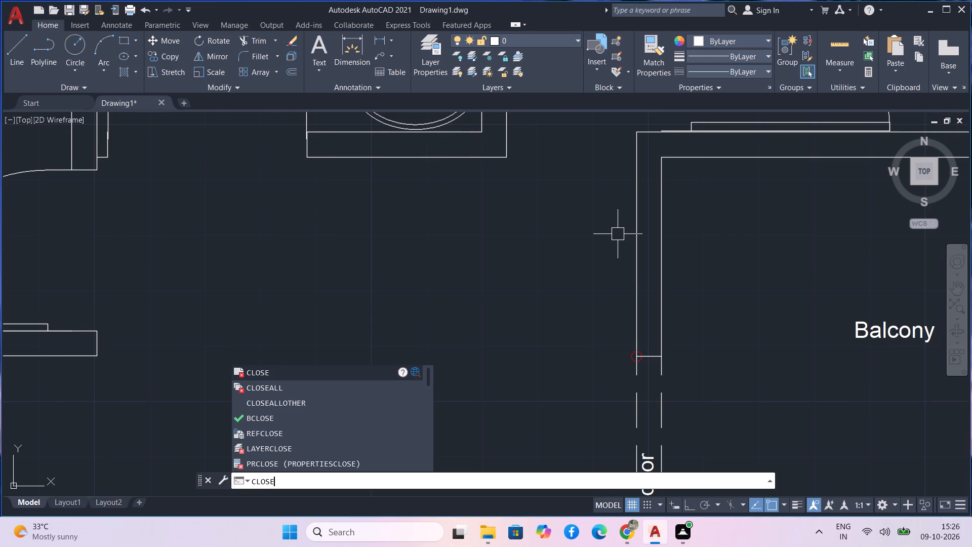
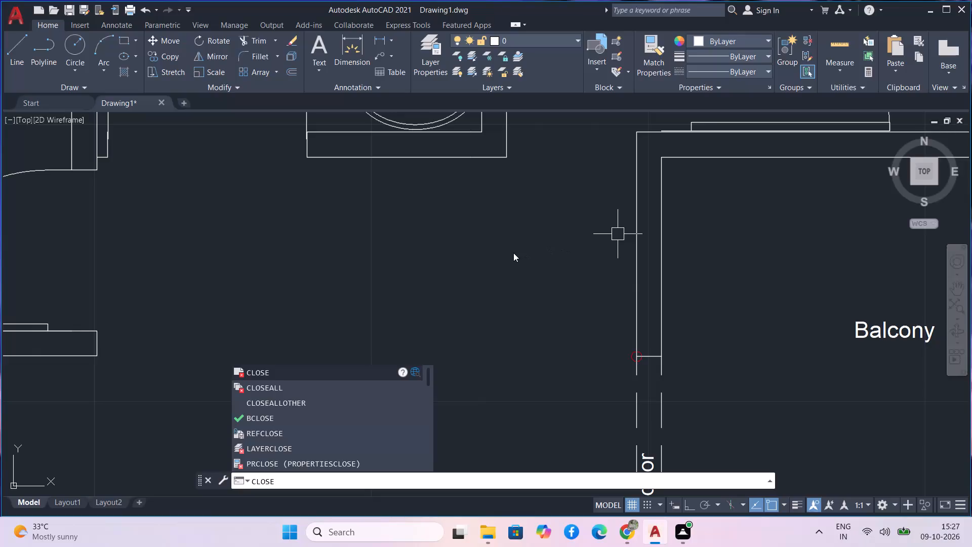
Examine the red-circled inner wall corner of the master bedroom and the red-circled wall ends around the main door for gaps.
scroll(513, 253, "down", 5)
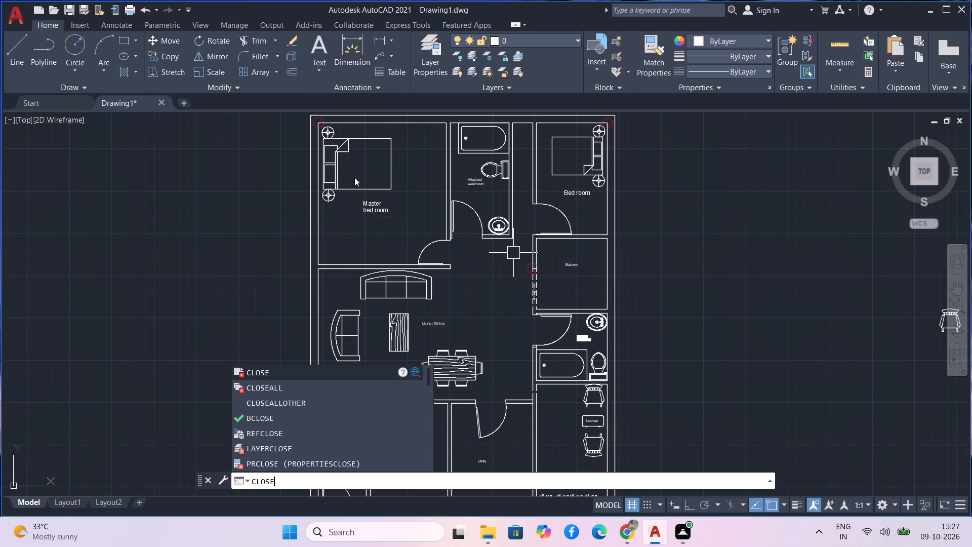
scroll(314, 121, "up", 4)
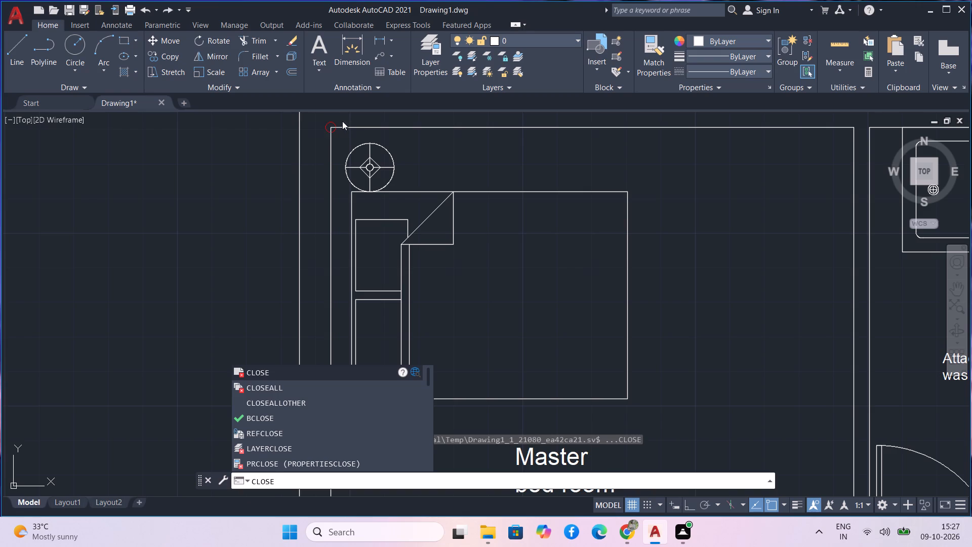
scroll(332, 126, "up", 4)
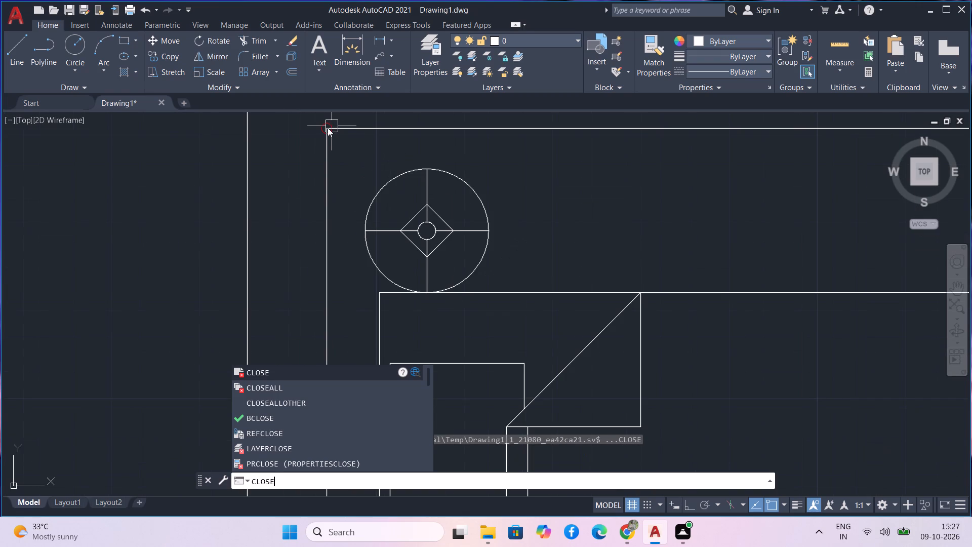
scroll(305, 133, "down", 1)
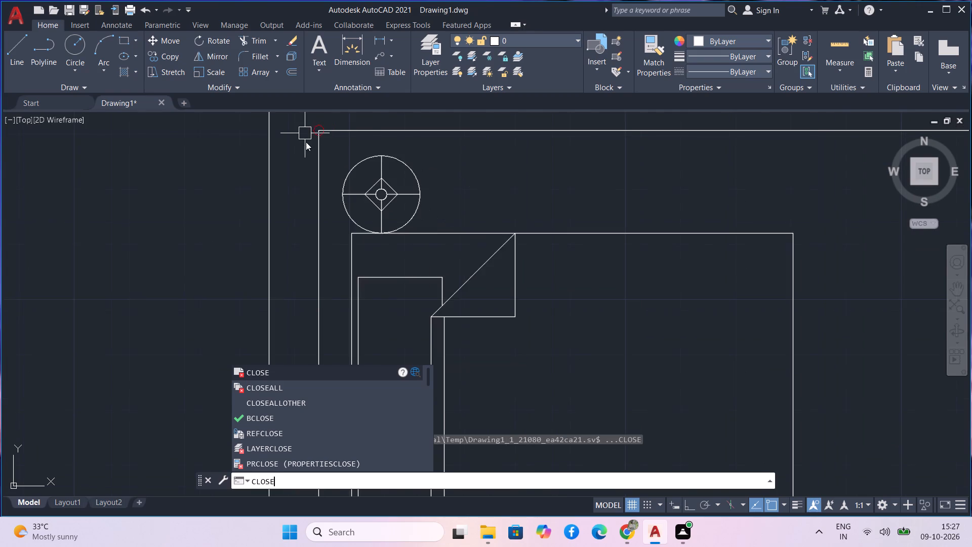
scroll(306, 142, "down", 15)
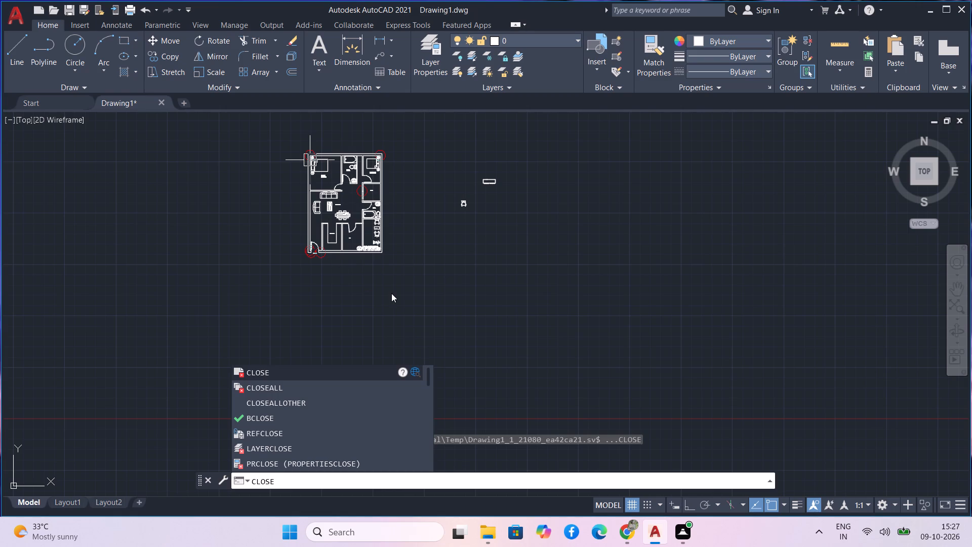
key("Escape")
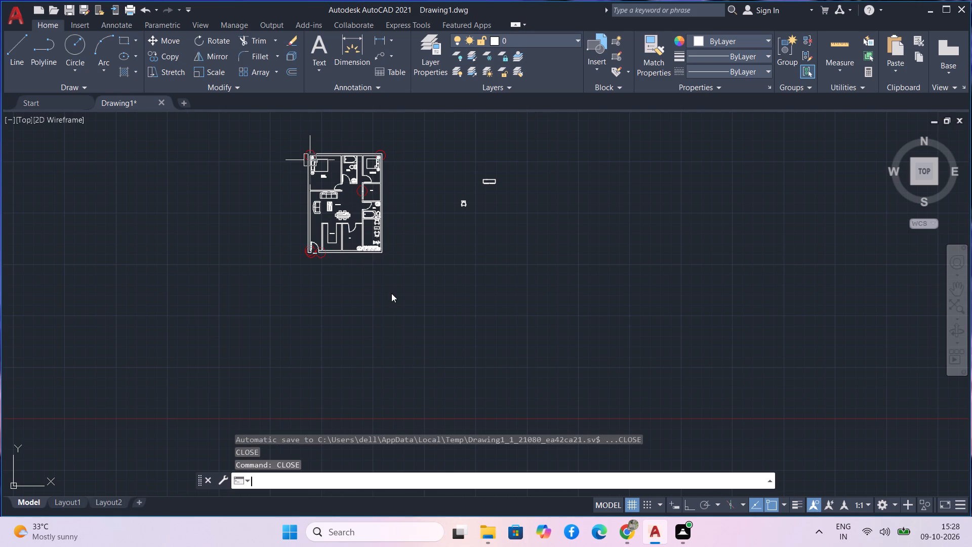
scroll(323, 241, "up", 2)
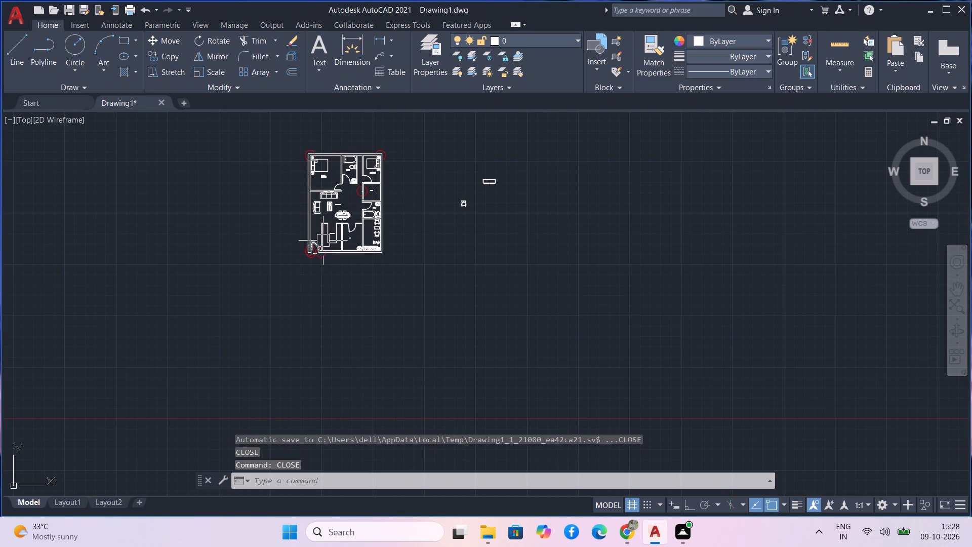
scroll(323, 241, "up", 7)
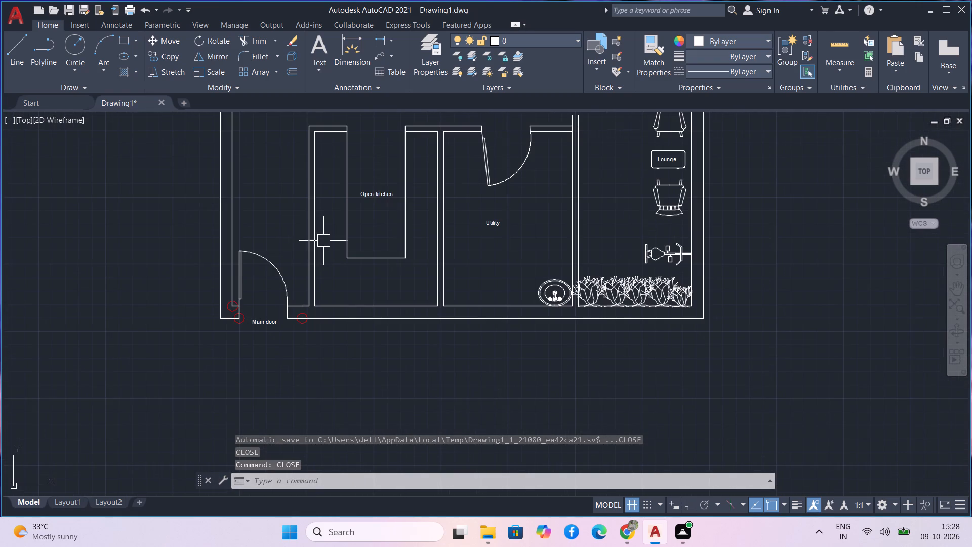
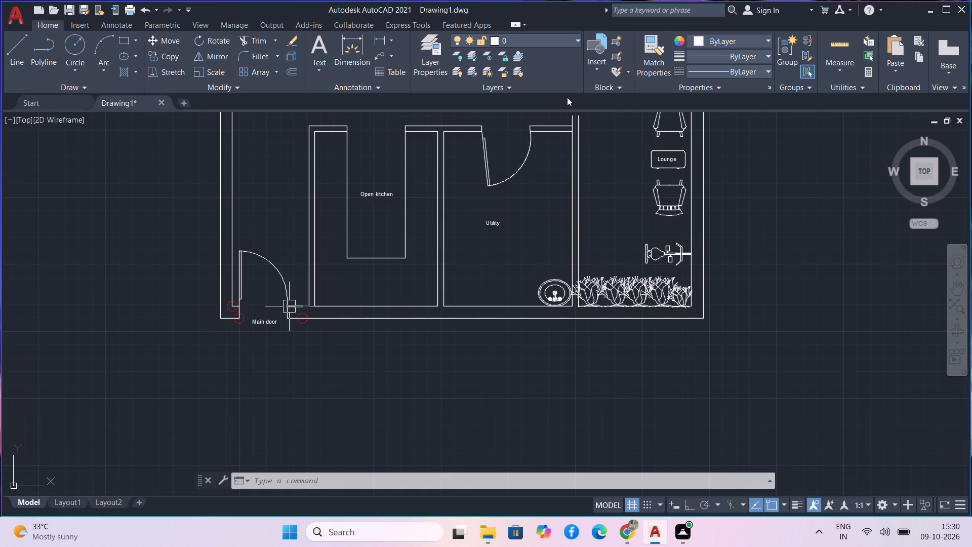
Join the outer wall segments that meet at the red circle on the kitchen side of the main door.
scroll(301, 313, "up", 4)
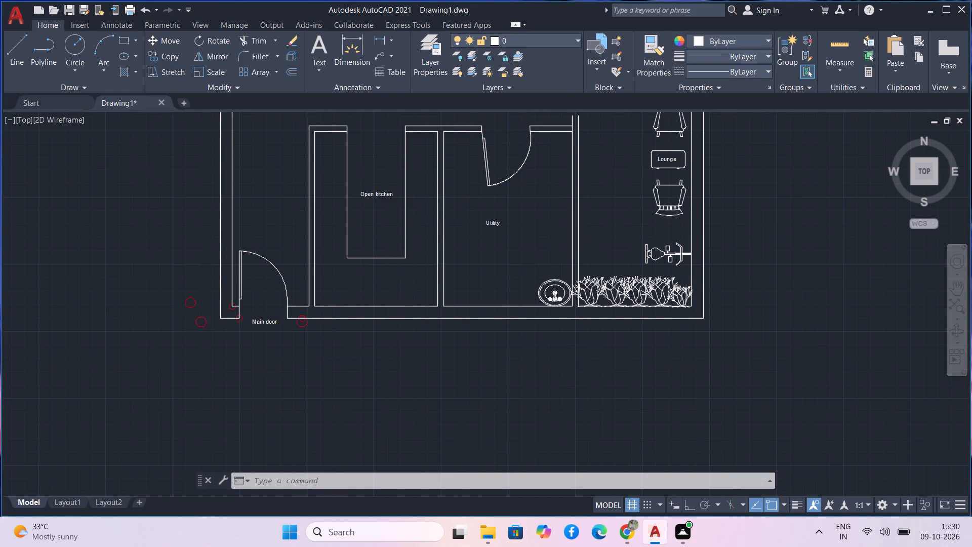
scroll(298, 317, "up", 1)
left_click(325, 368)
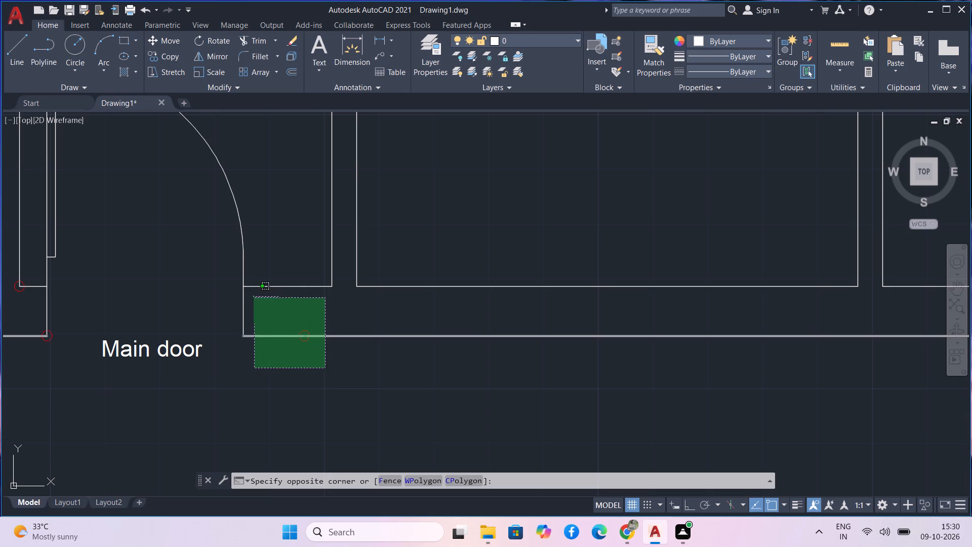
left_click(260, 309)
type("j")
key("space")
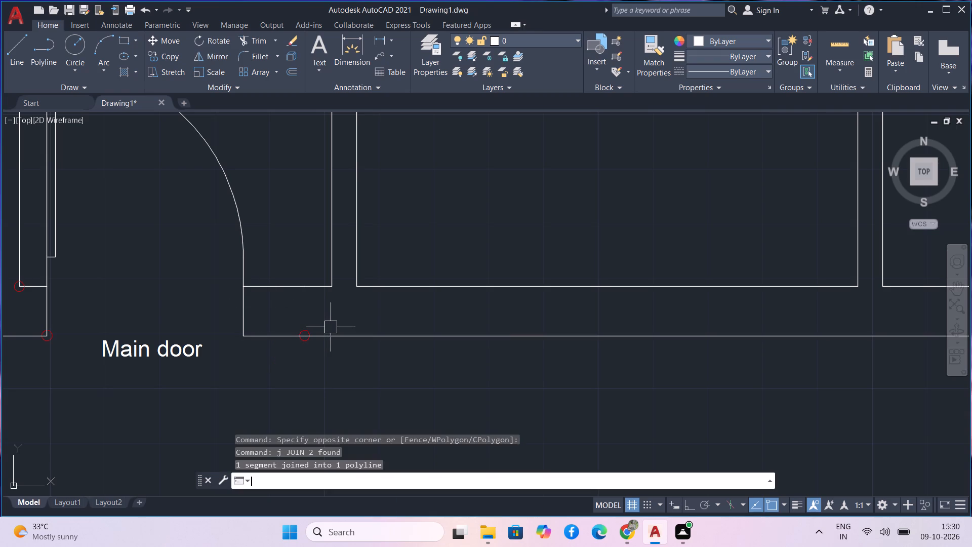
left_click(328, 341)
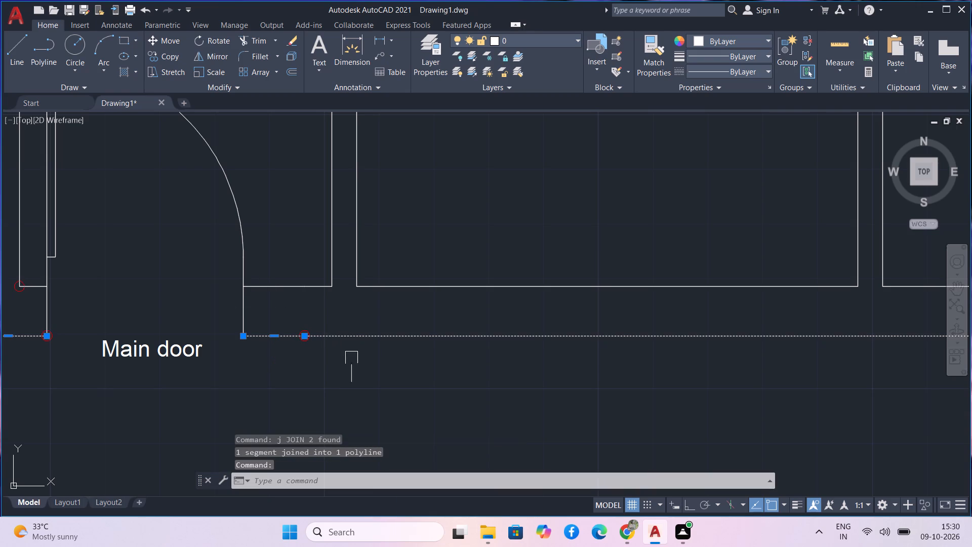
key("Escape")
Join the wall lines at the two red-circled corners on the hinge side of the main door.
middle_click_drag(42, 307, 185, 311)
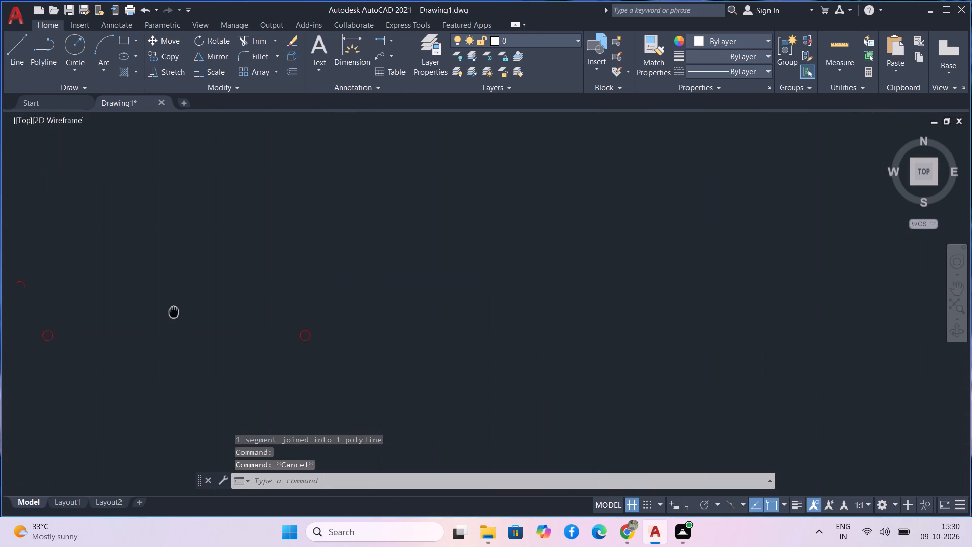
middle_click_drag(185, 311, 189, 312)
left_click(203, 350)
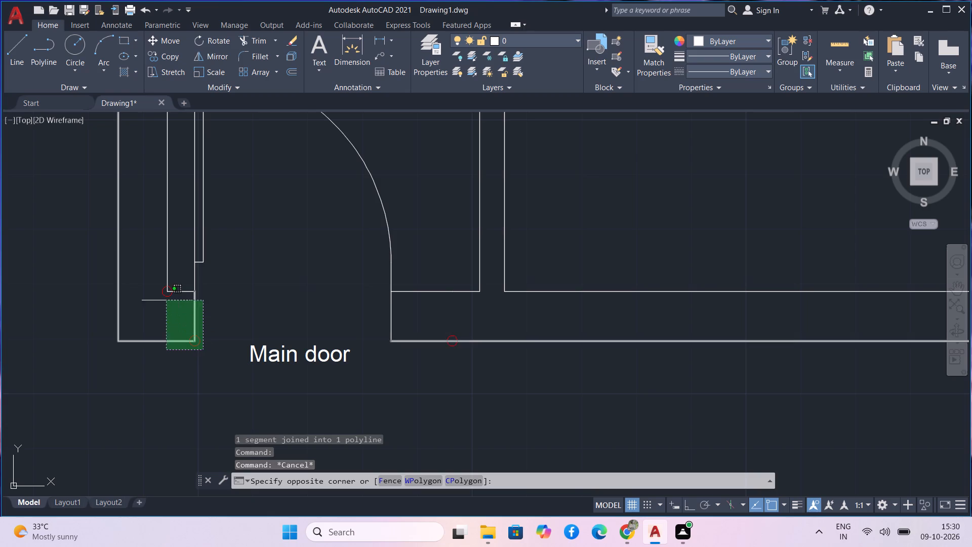
left_click(150, 277)
type("j")
key("space")
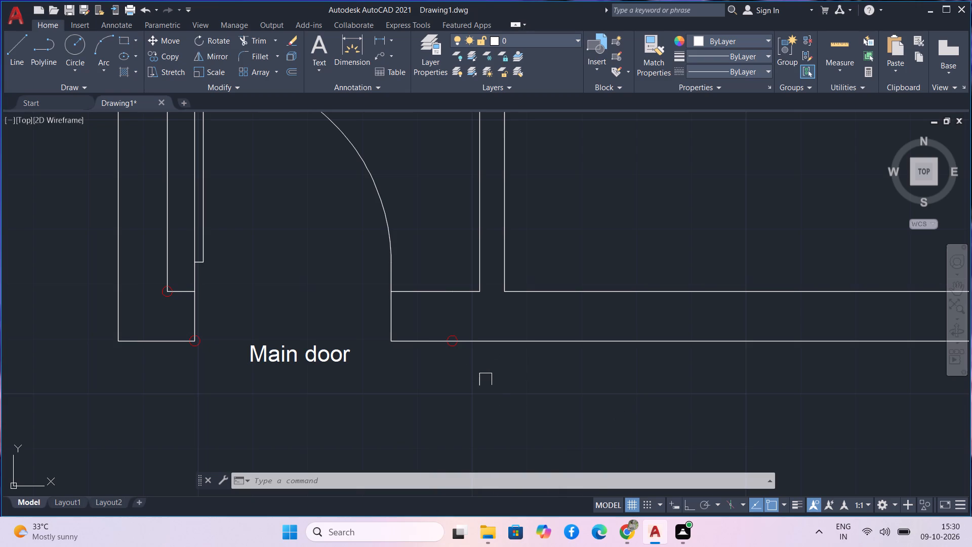
Join all the wall lines around the main door opening, on both sides of the door, into one polyline.
left_click_drag(482, 369, 475, 344)
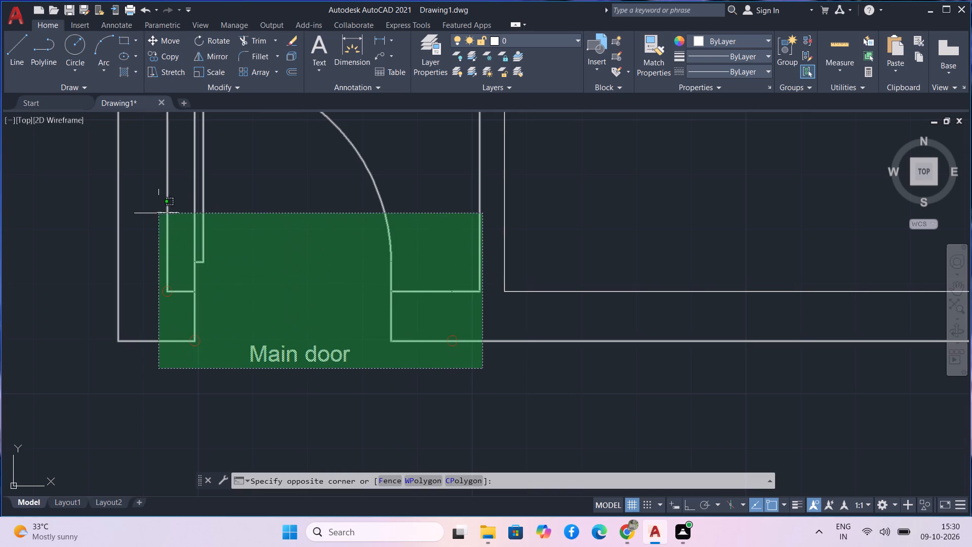
left_click(84, 167)
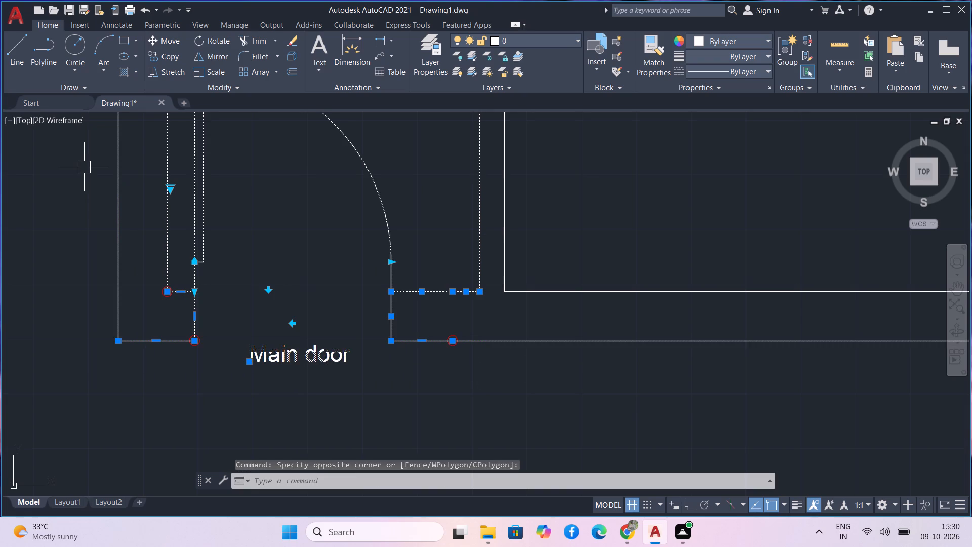
key("j")
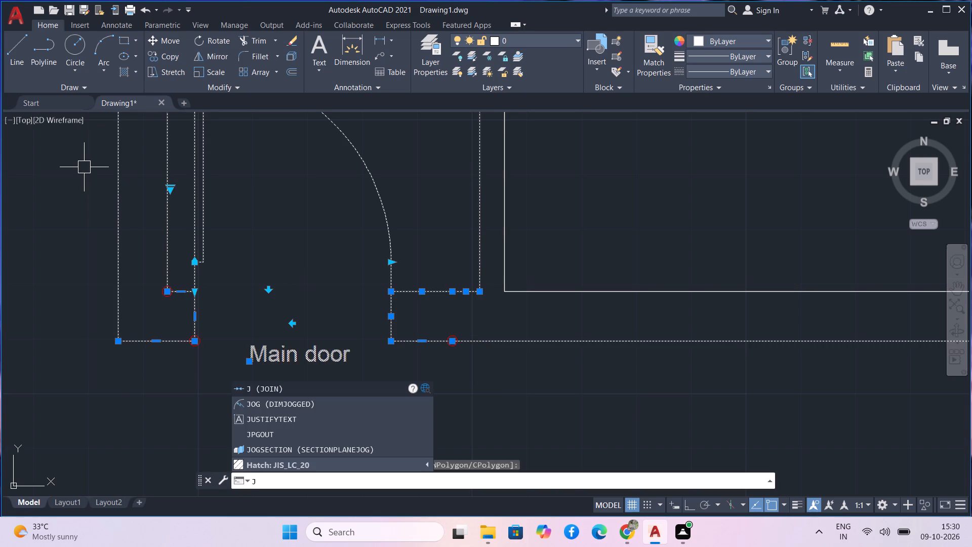
key("space")
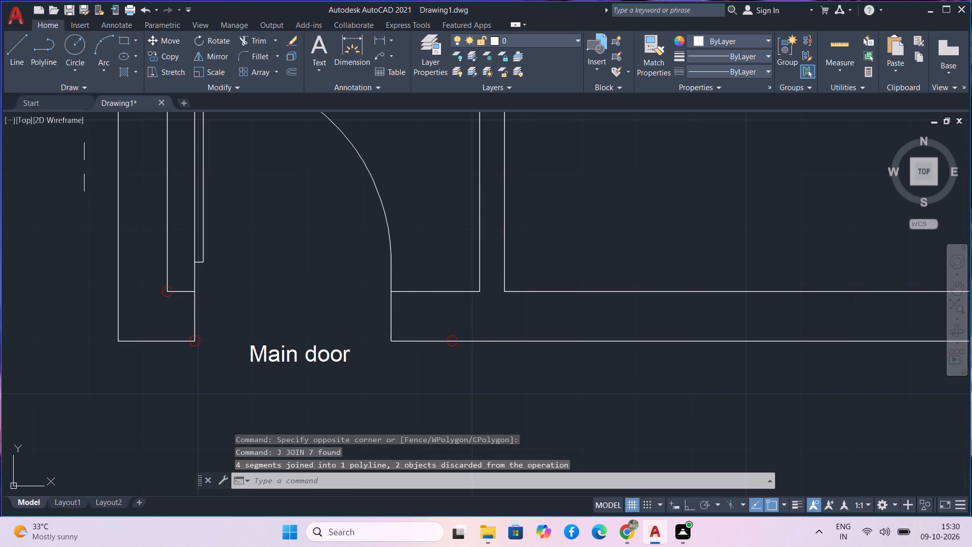
Select the entire floor plan and join its connecting lines into polylines.
scroll(452, 361, "down", 3)
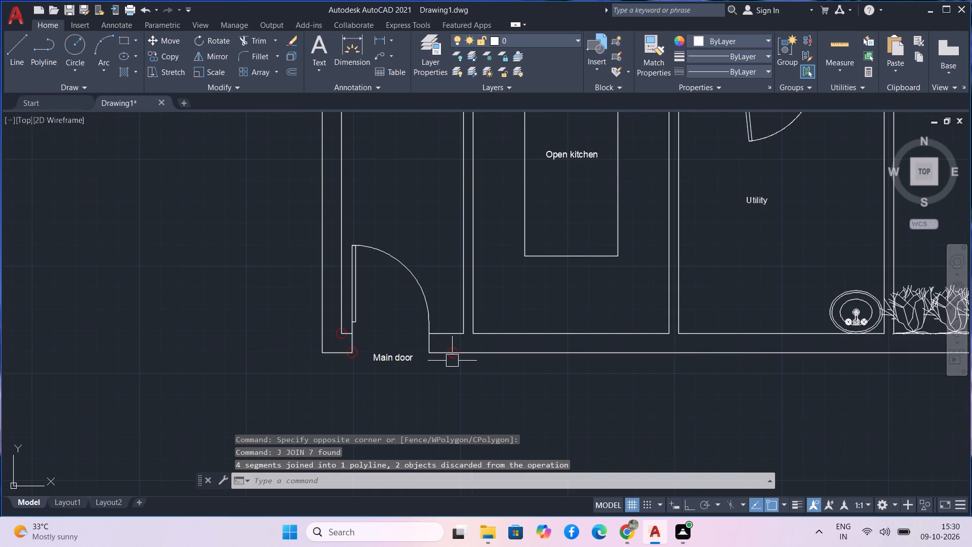
scroll(456, 373, "down", 3)
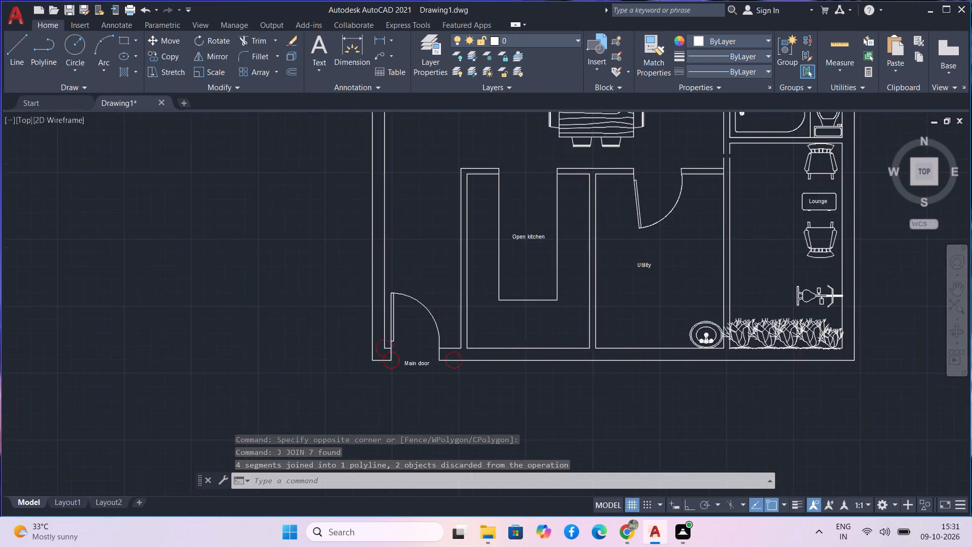
scroll(456, 373, "down", 3)
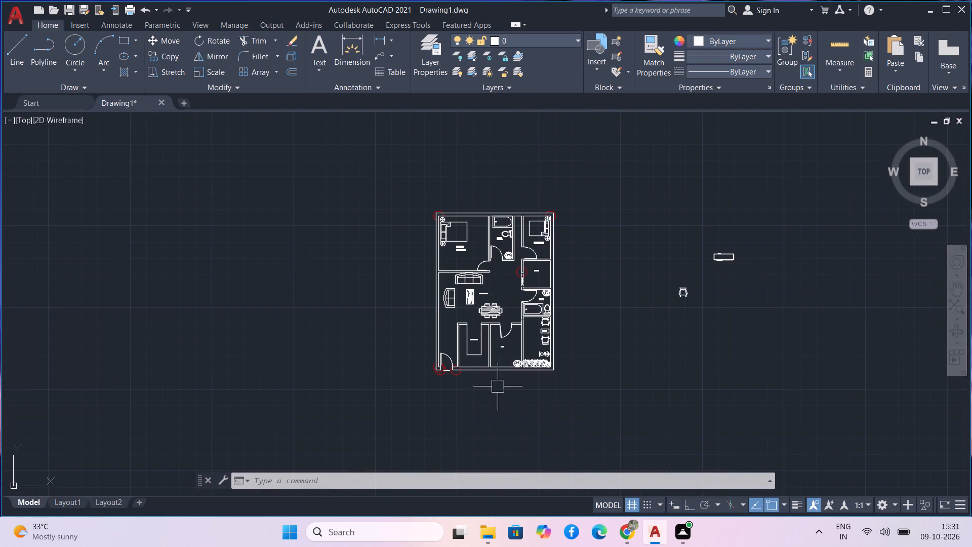
left_click_drag(582, 408, 576, 403)
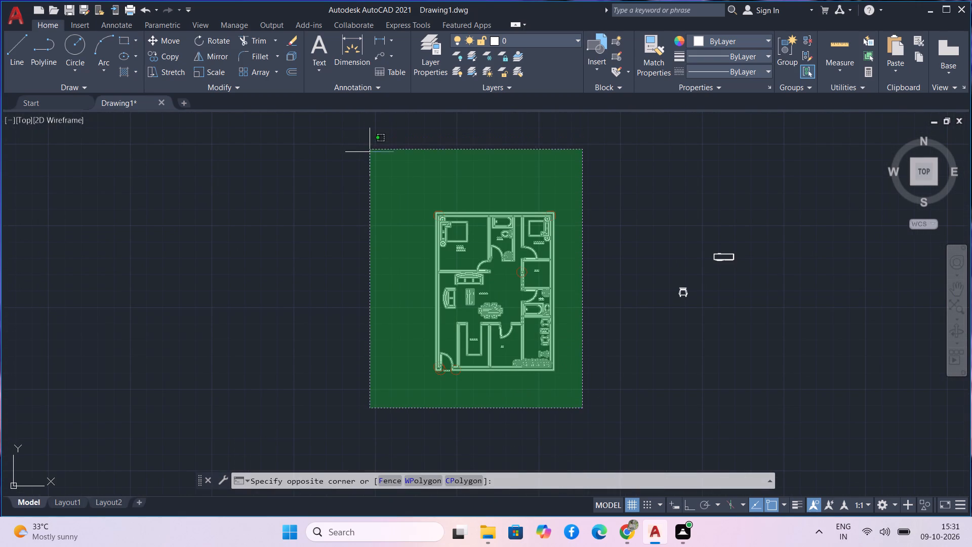
left_click(371, 160)
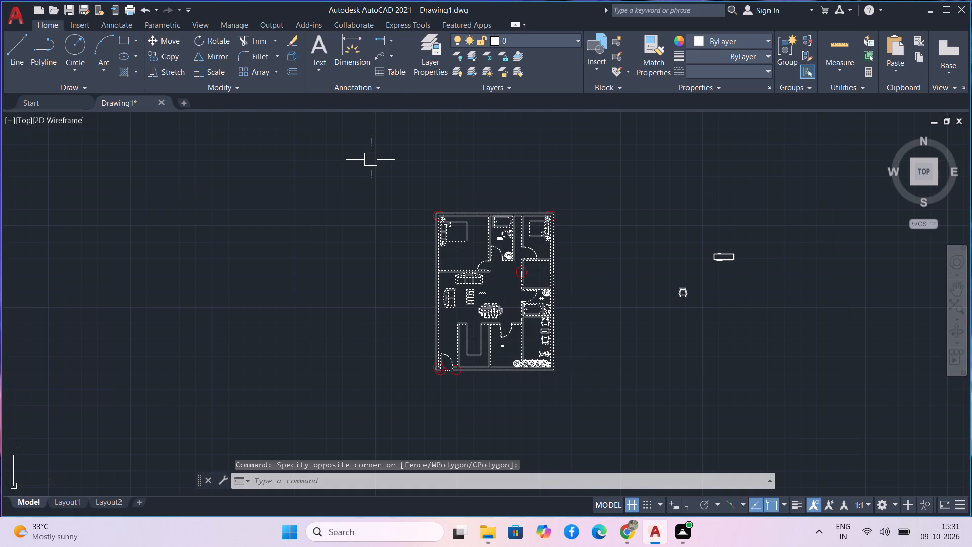
type("j")
key("space")
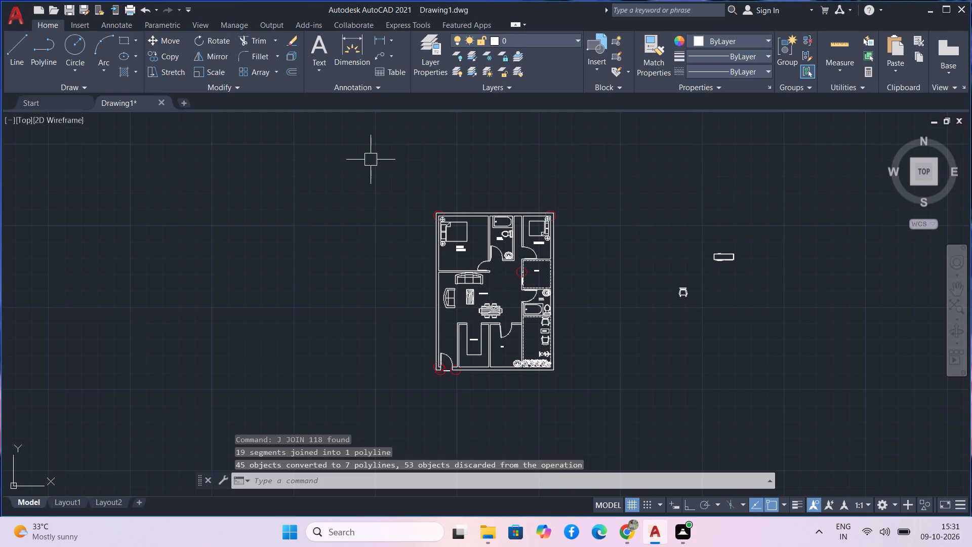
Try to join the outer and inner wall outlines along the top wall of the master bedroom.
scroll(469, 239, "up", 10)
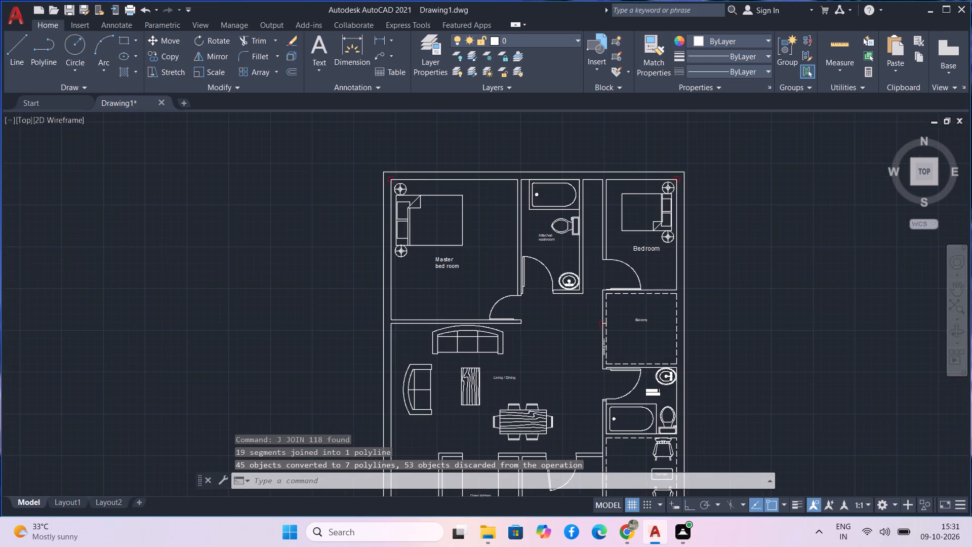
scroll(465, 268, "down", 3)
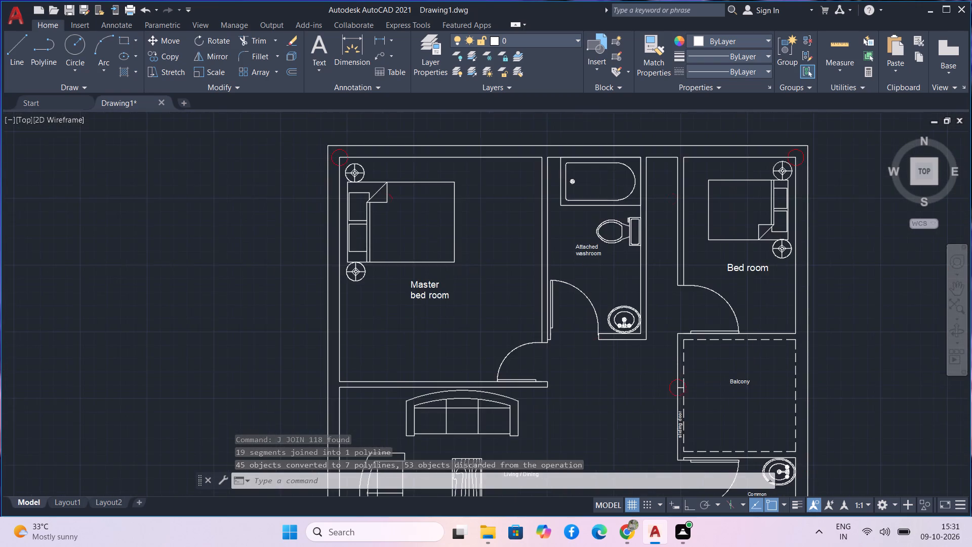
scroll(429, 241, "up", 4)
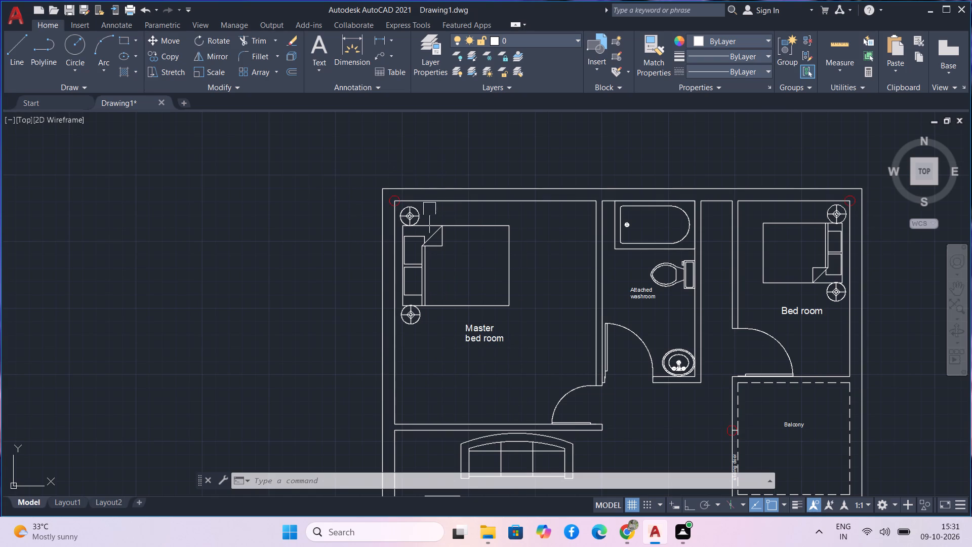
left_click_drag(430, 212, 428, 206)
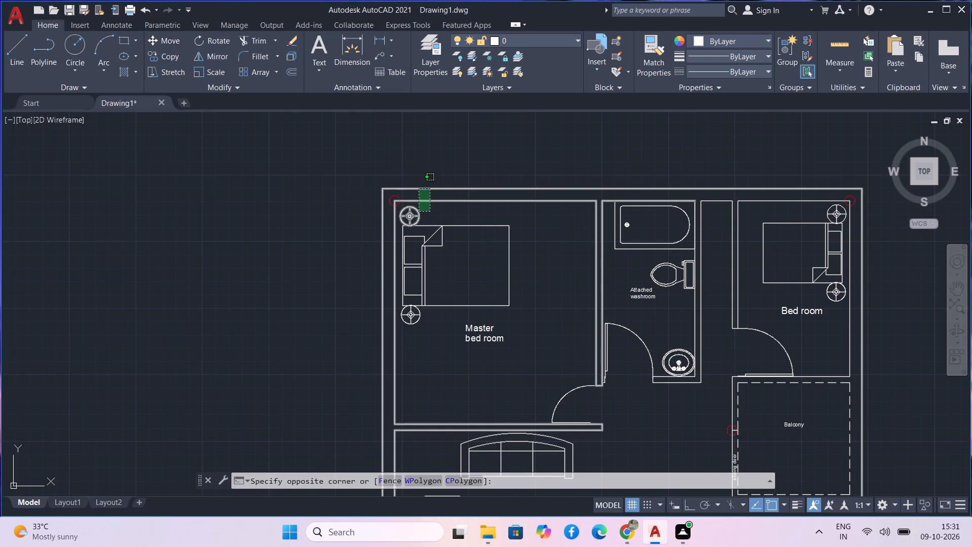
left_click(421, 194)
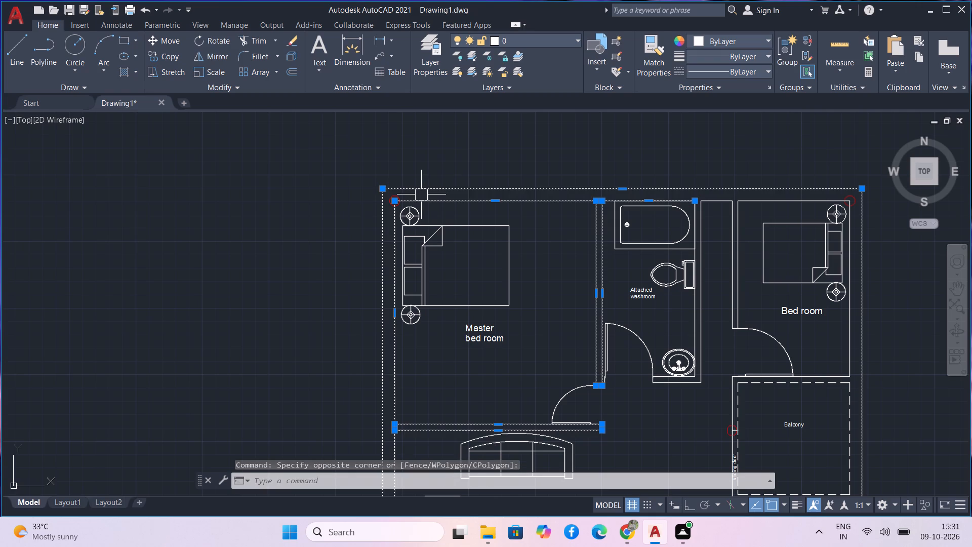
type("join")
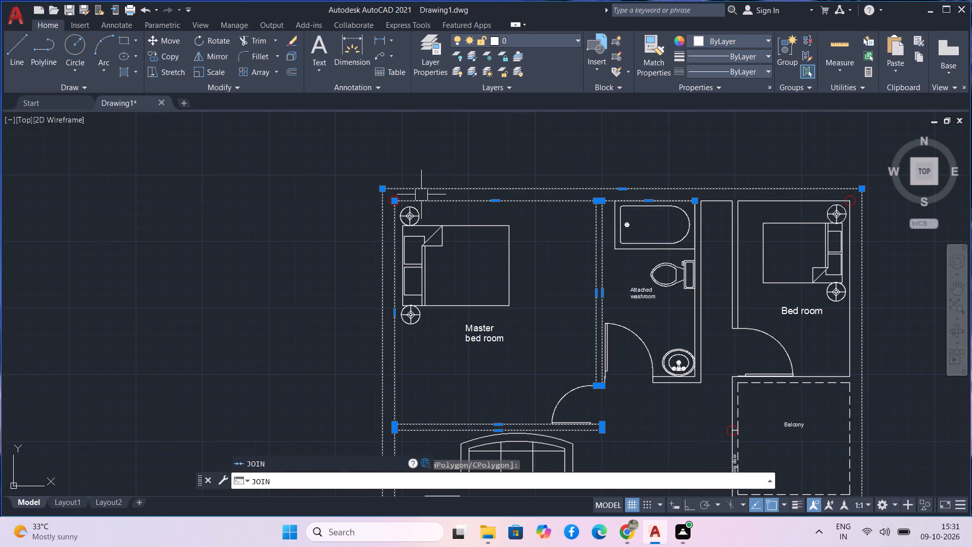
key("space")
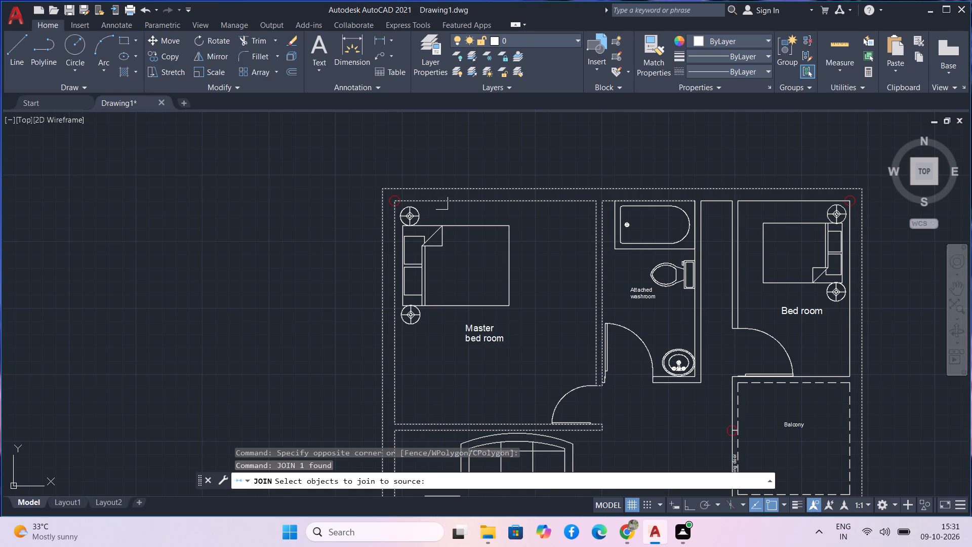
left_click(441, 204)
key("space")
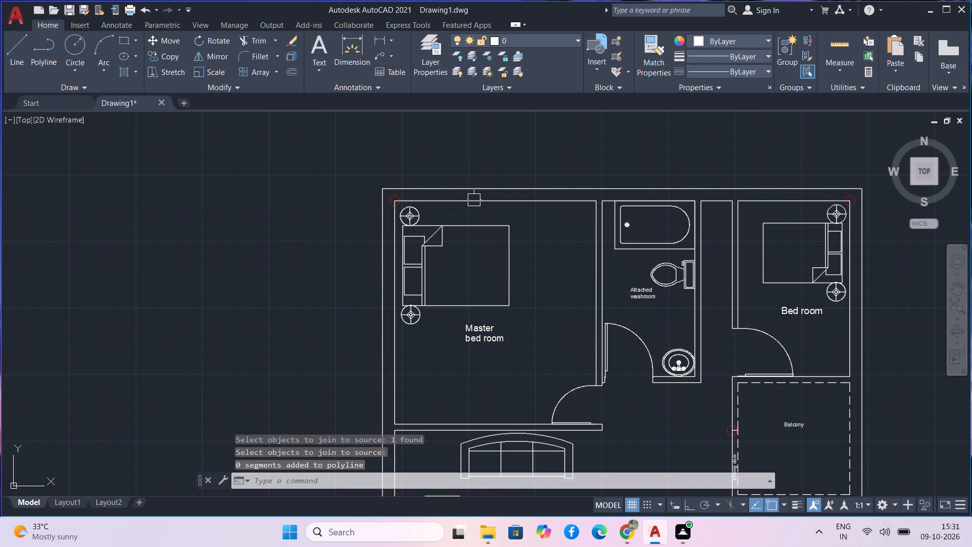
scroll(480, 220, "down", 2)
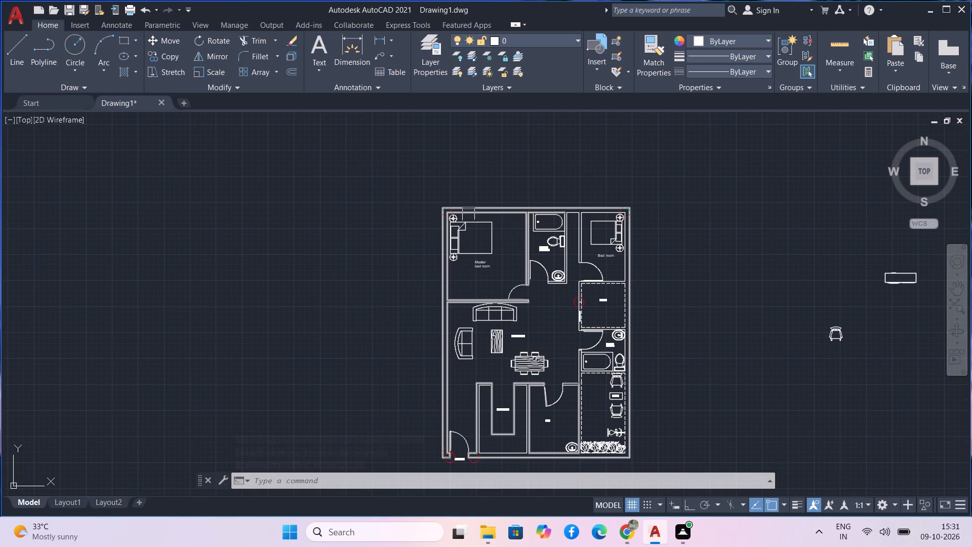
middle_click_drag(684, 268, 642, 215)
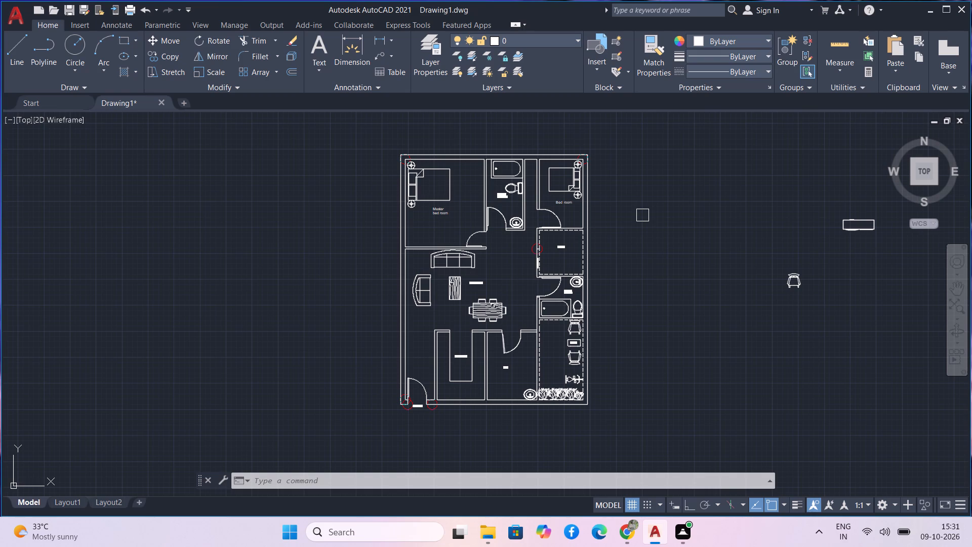
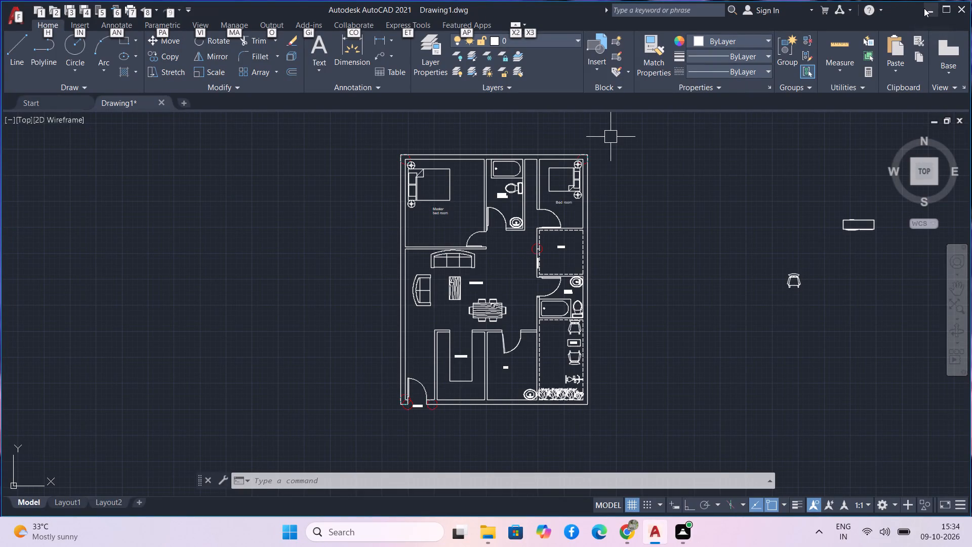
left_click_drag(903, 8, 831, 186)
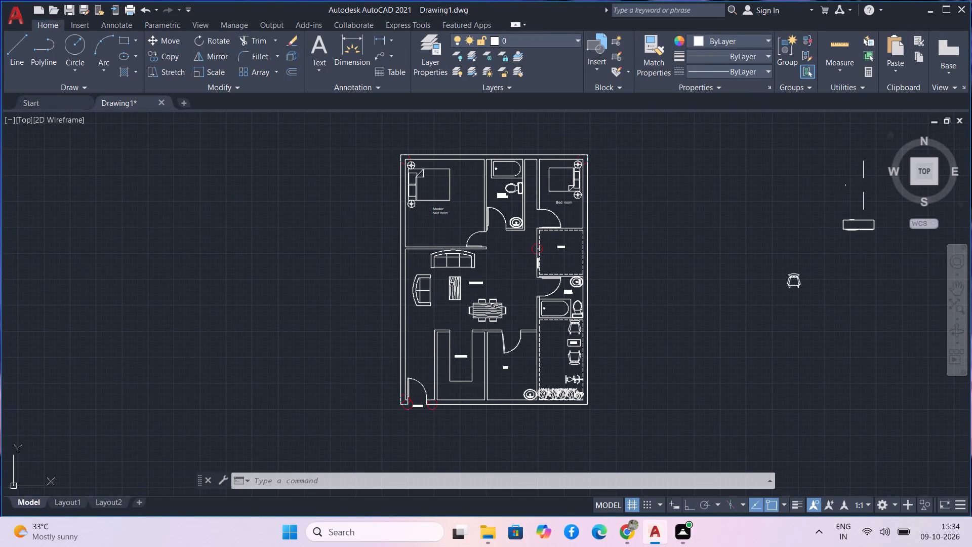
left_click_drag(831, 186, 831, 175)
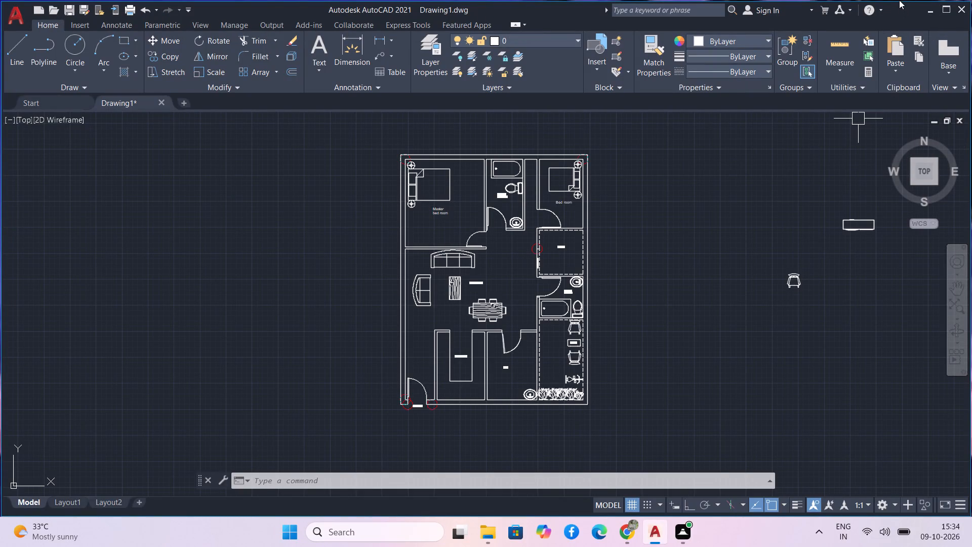
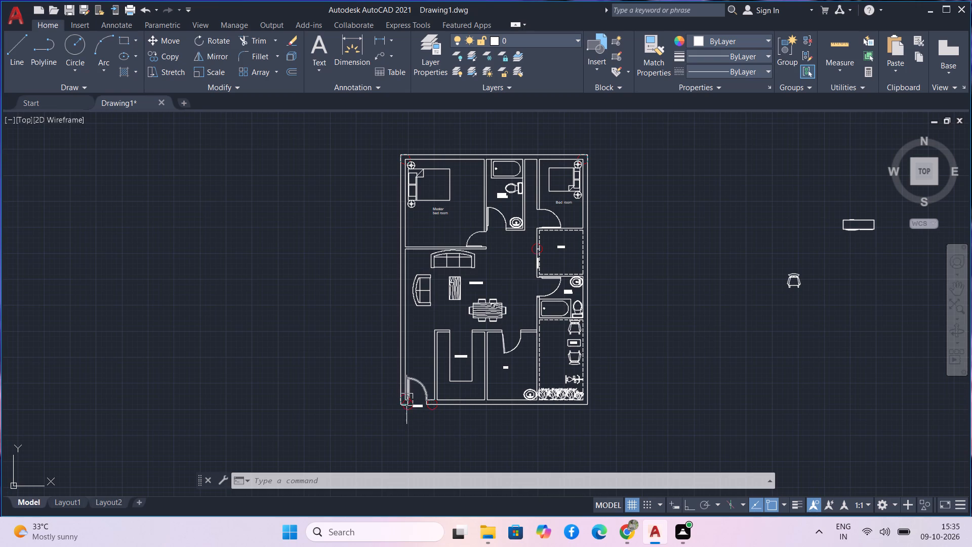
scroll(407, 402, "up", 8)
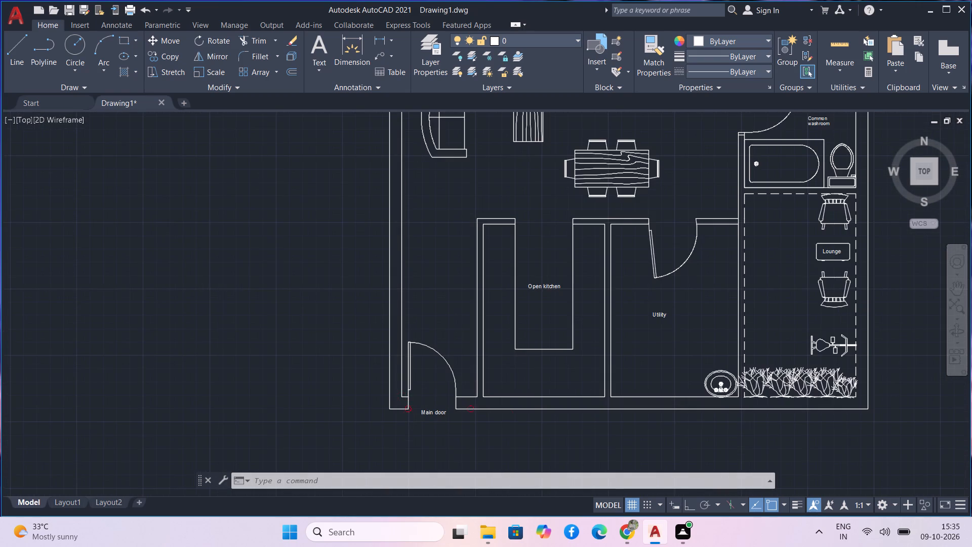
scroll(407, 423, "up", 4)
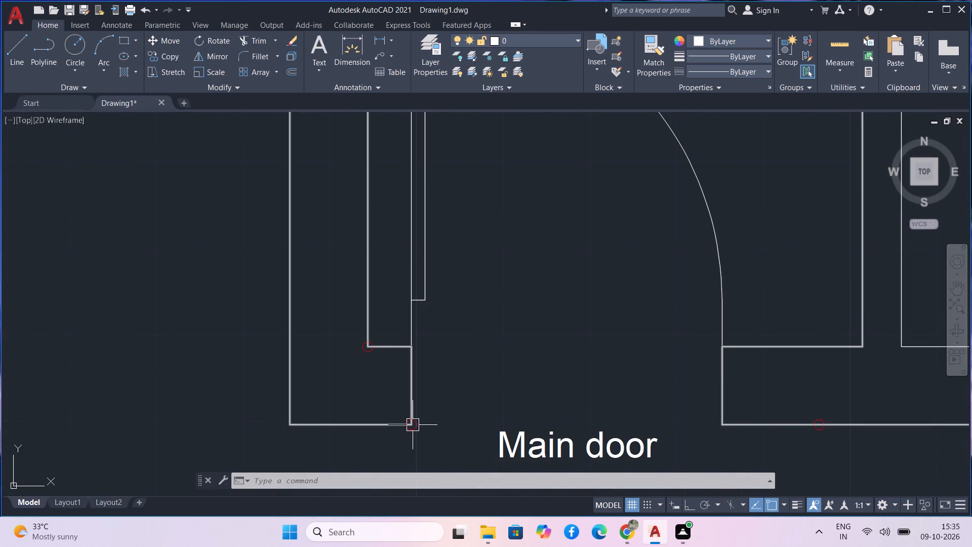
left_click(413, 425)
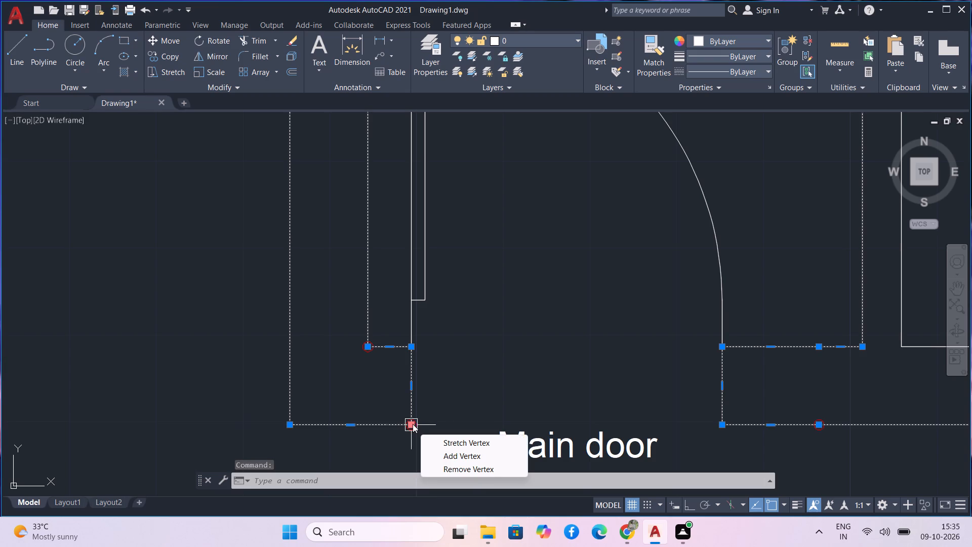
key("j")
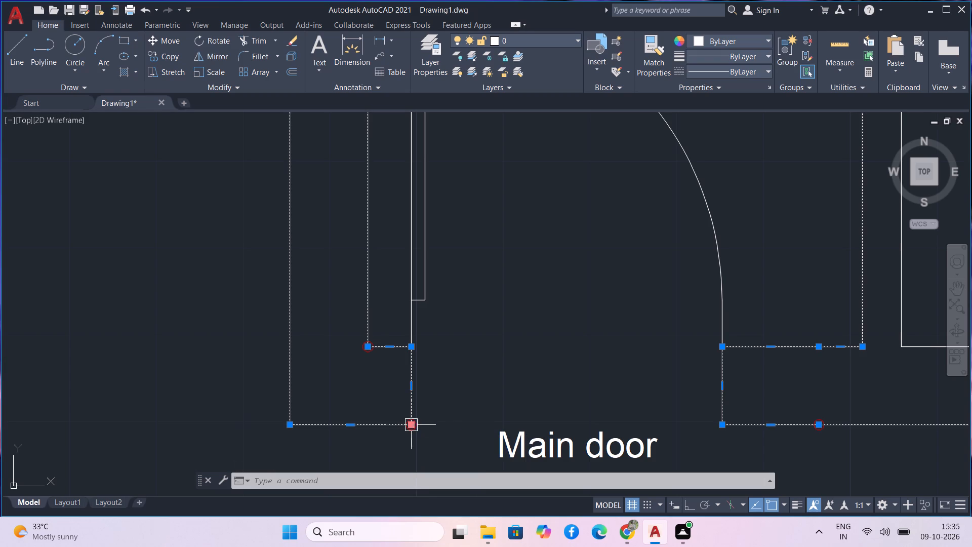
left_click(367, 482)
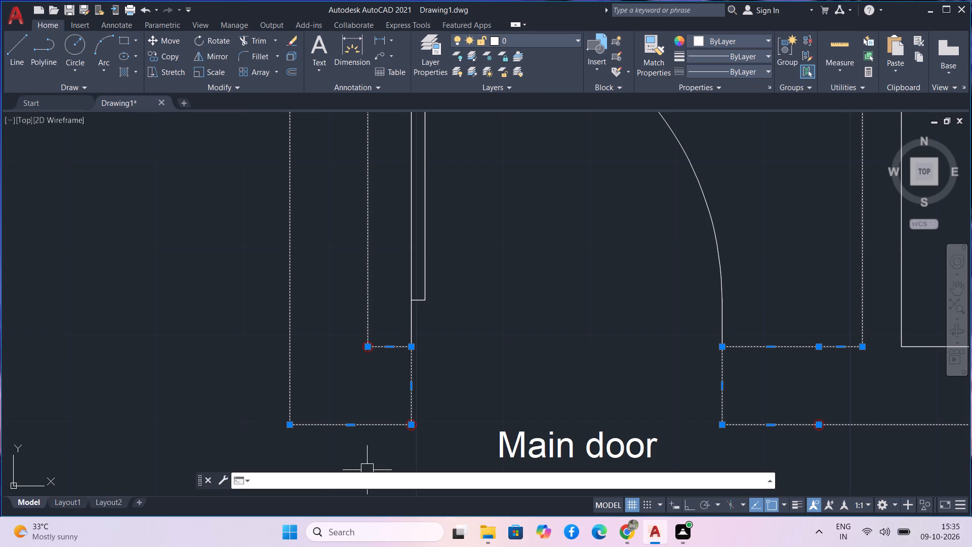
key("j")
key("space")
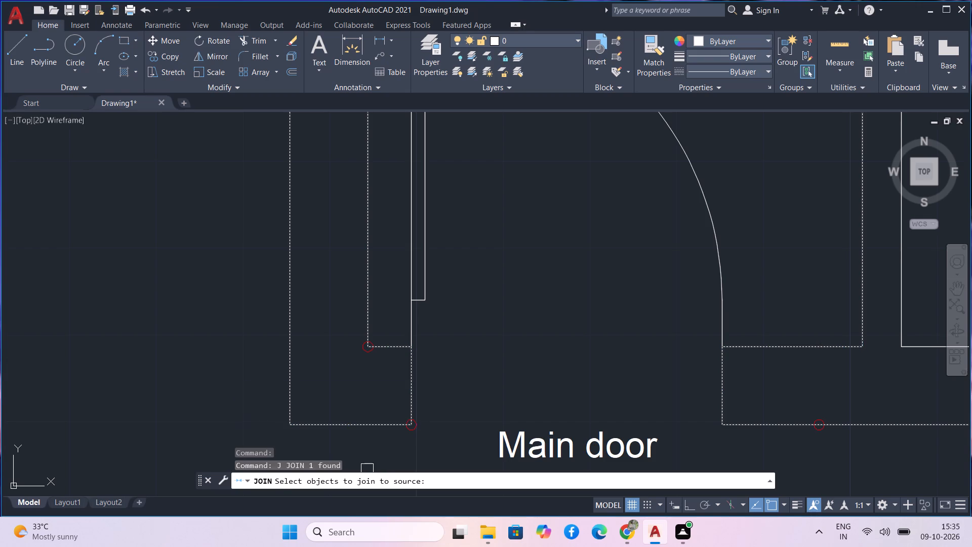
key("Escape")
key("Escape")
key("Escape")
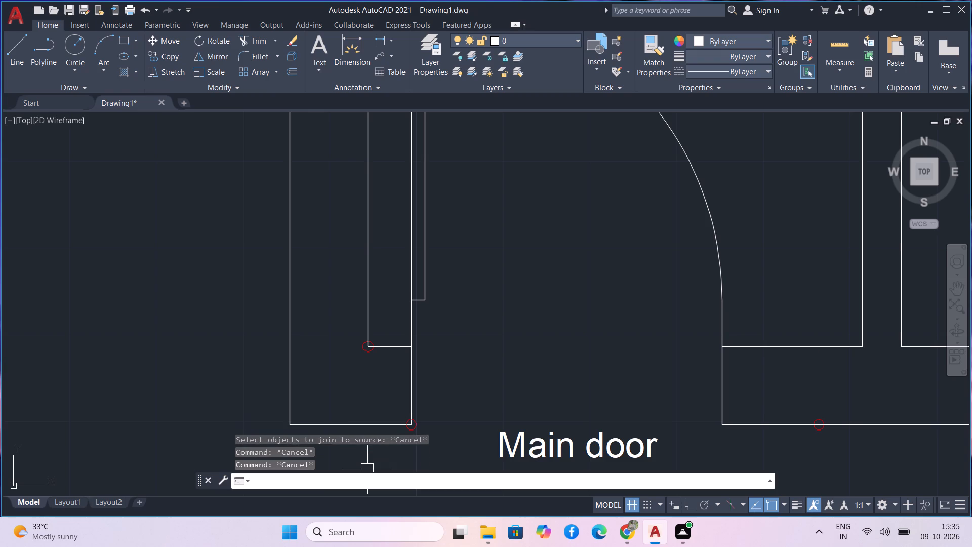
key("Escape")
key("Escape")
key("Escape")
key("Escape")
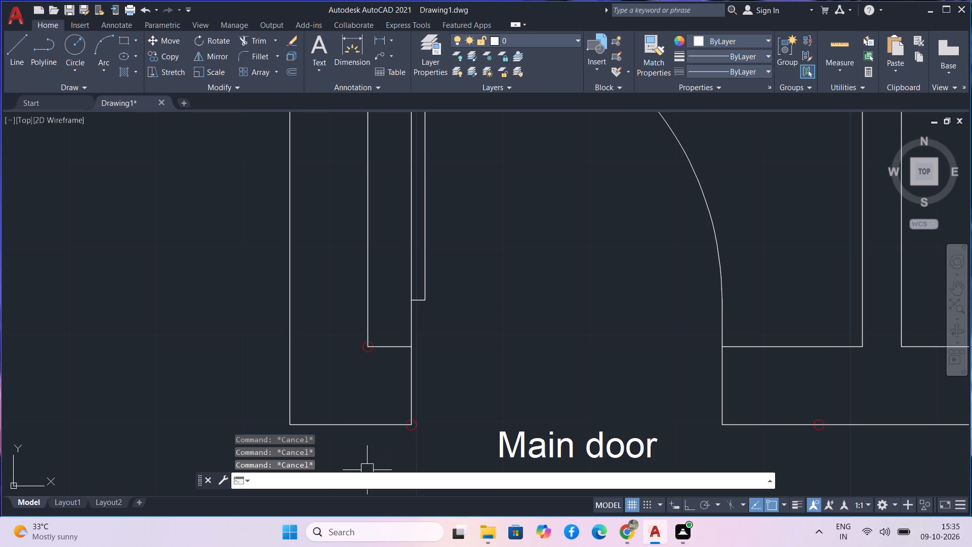
Undo the recent wall joins, going back past the move of the Main door label.
key("ctrl+z")
key("ctrl+z")
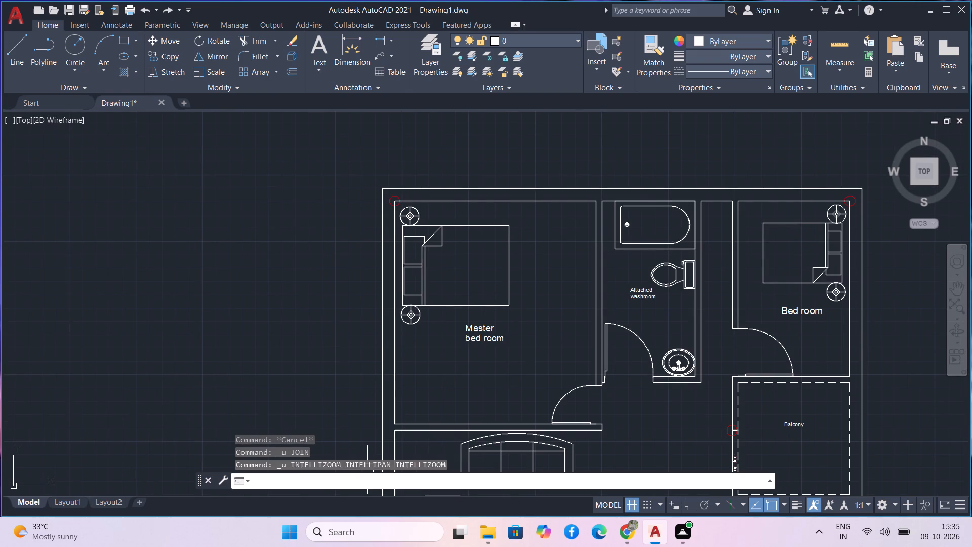
key("ctrl+z")
key("ctrl+z")
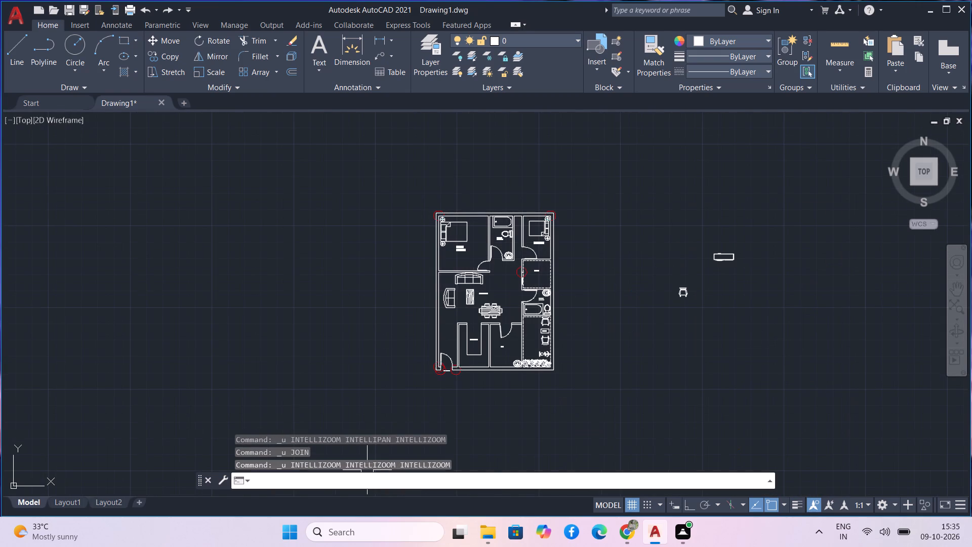
key("ctrl+z")
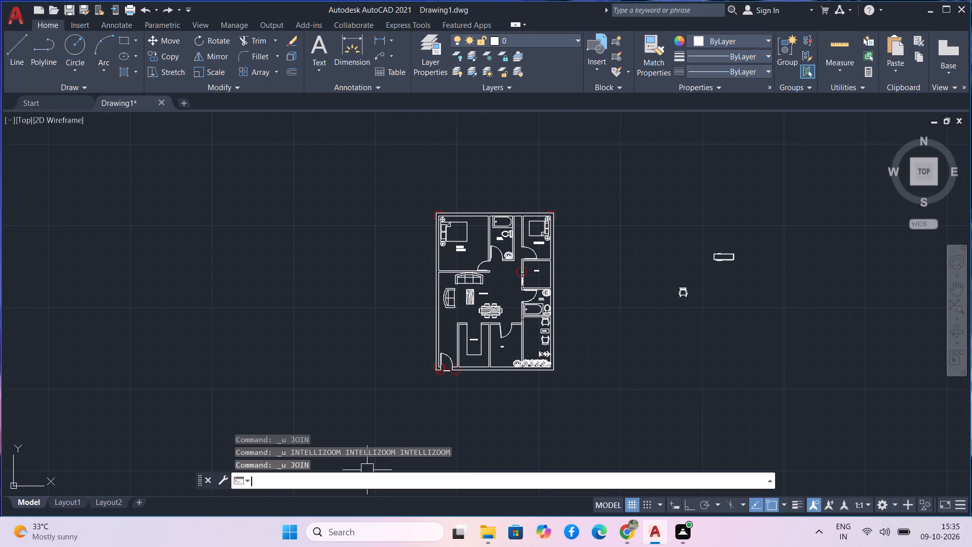
key("ctrl+z")
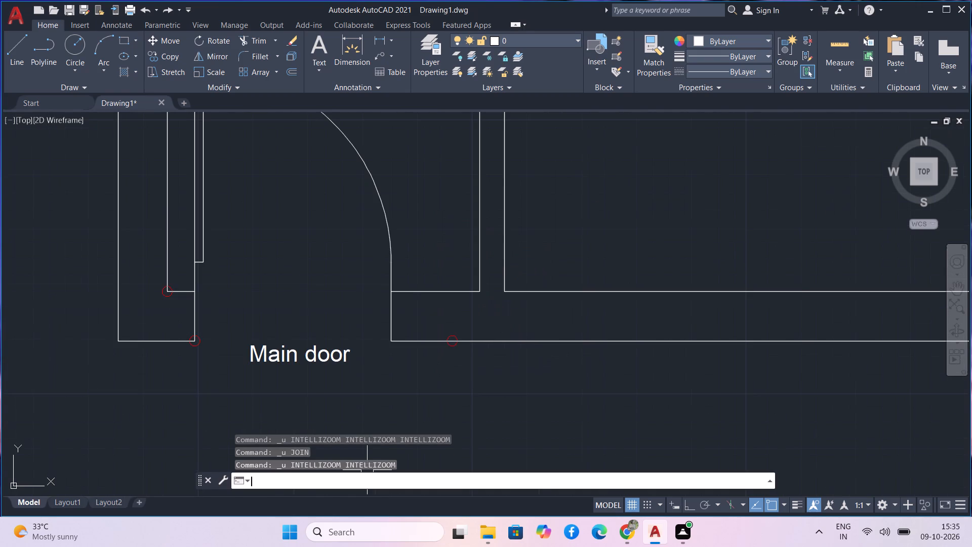
key("ctrl+z")
key("ctrl+z")
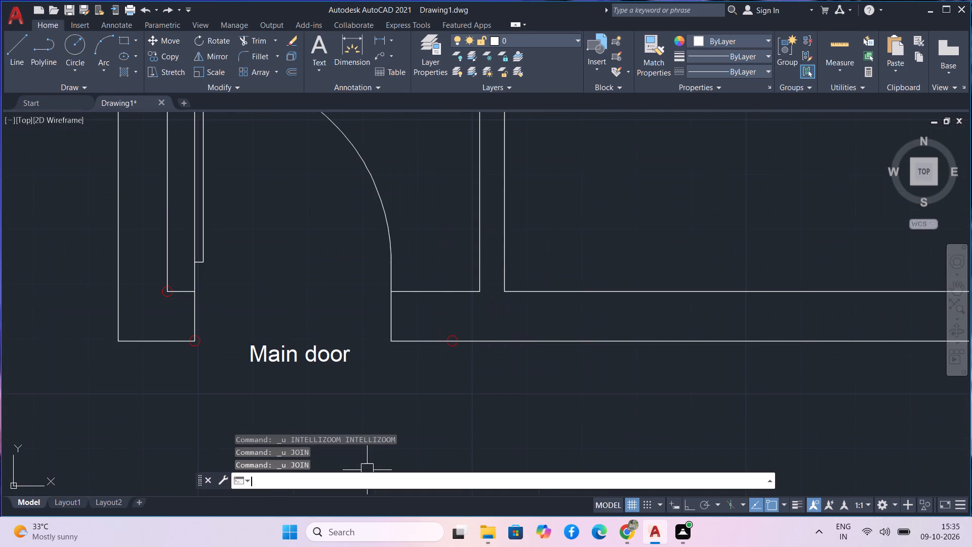
key("ctrl+z")
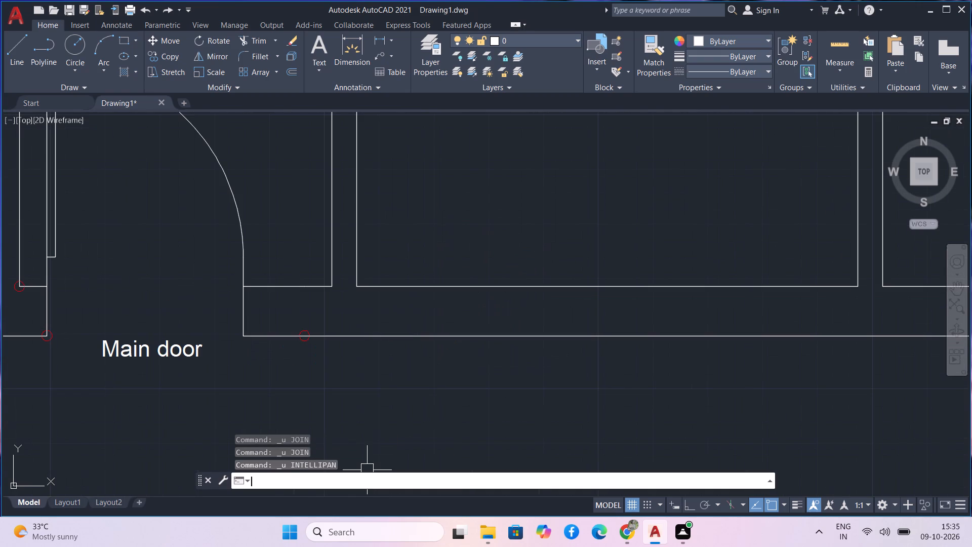
key("ctrl+z")
key("ctrl+z")
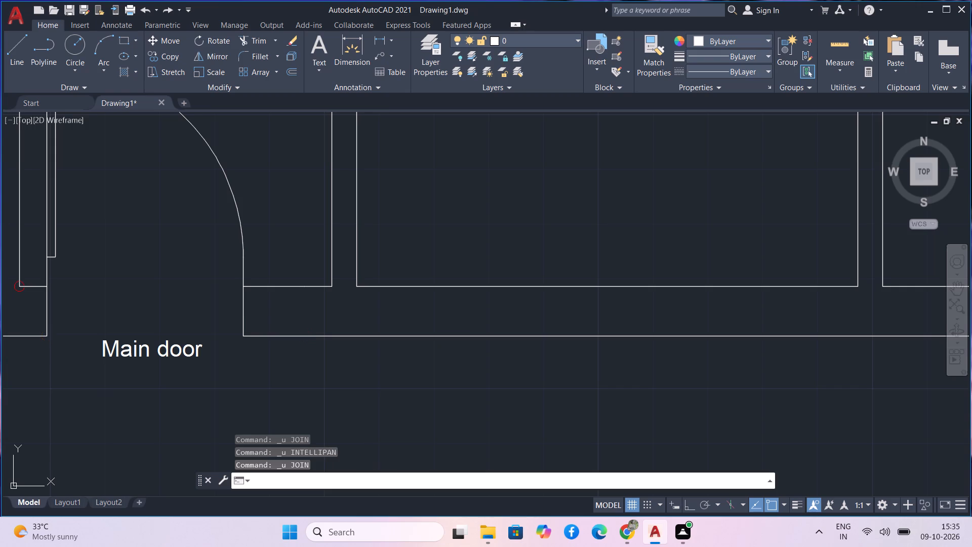
key("ctrl+z")
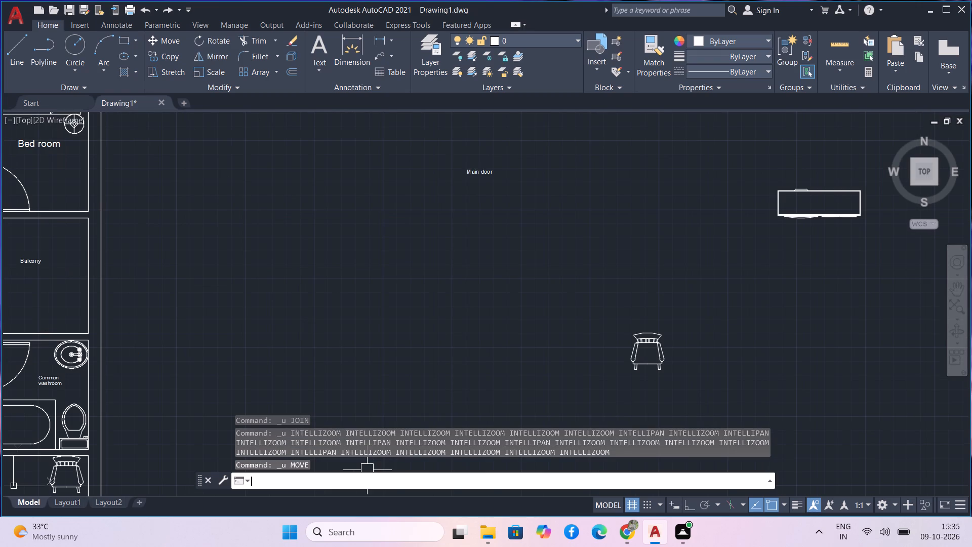
Regenerate the drawing with REGEN to clear the red gap circles from the floor plan.
scroll(367, 473, "down", 3)
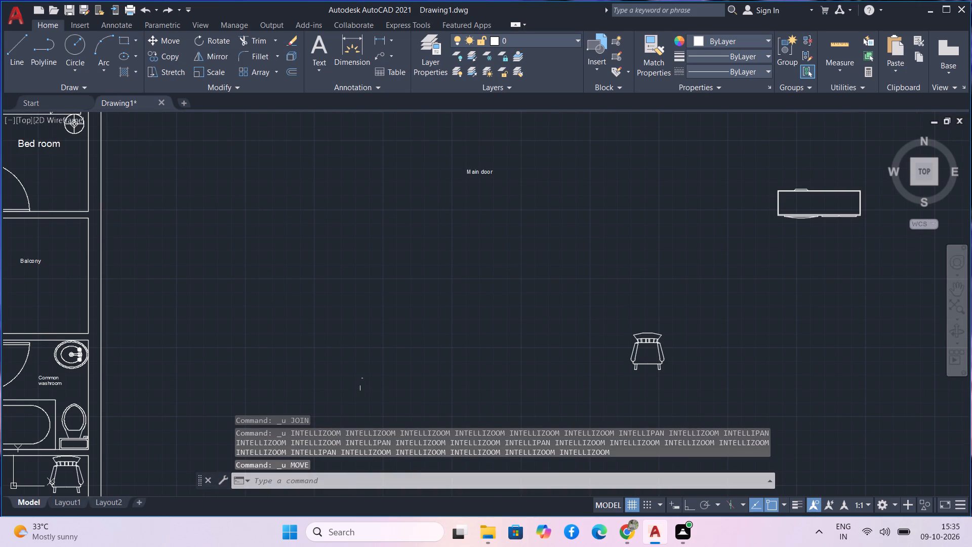
scroll(369, 378, "down", 5)
middle_click_drag(362, 365, 473, 292)
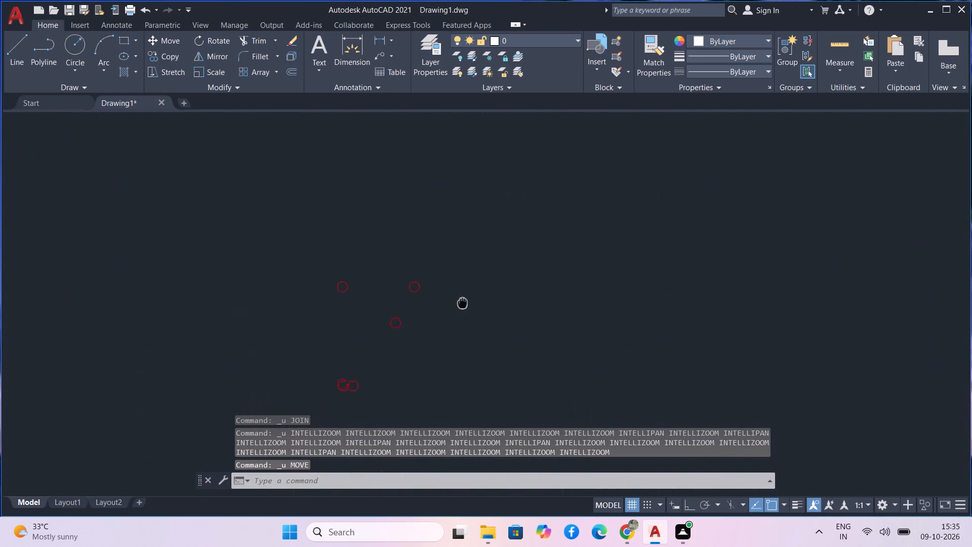
middle_click_drag(473, 292, 474, 292)
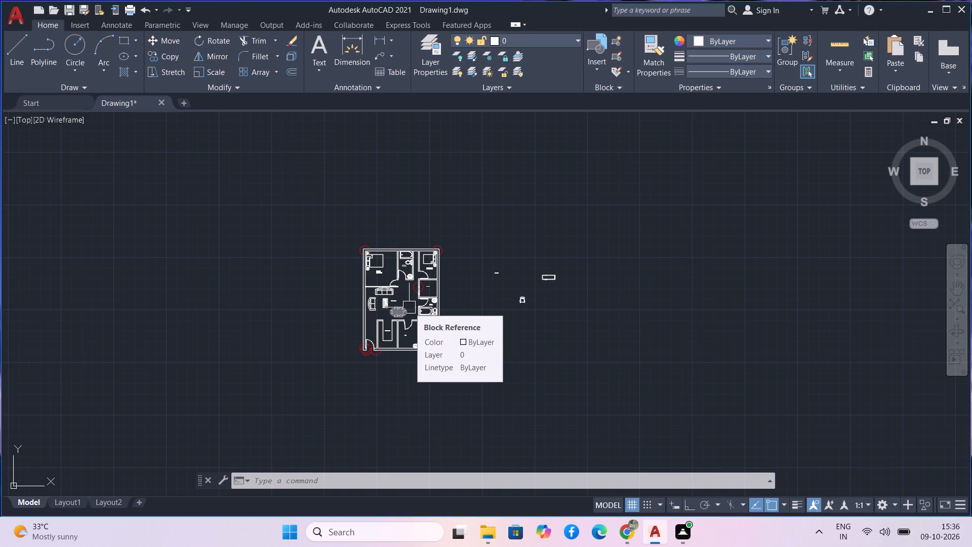
left_click(386, 484)
scroll(384, 326, "up", 4)
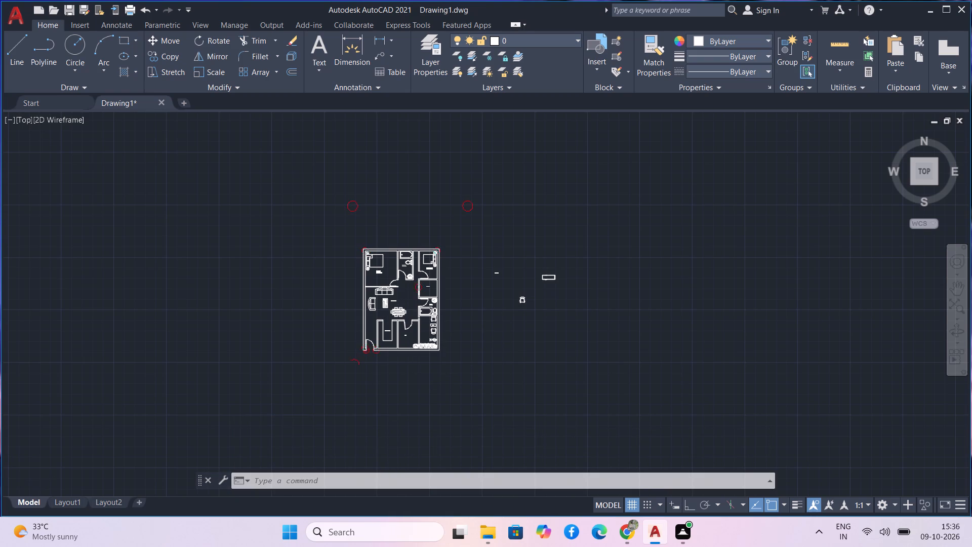
scroll(384, 326, "up", 1)
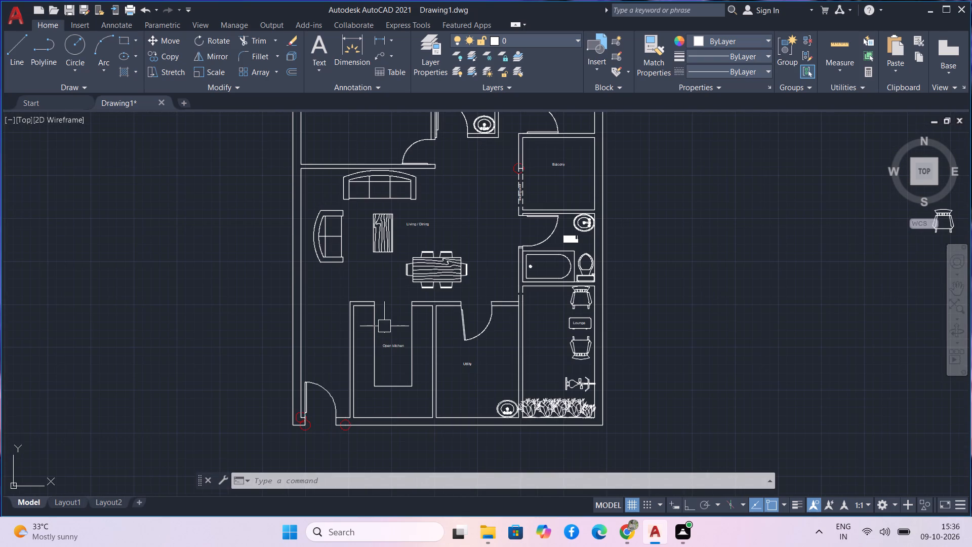
middle_click_drag(459, 228, 419, 281)
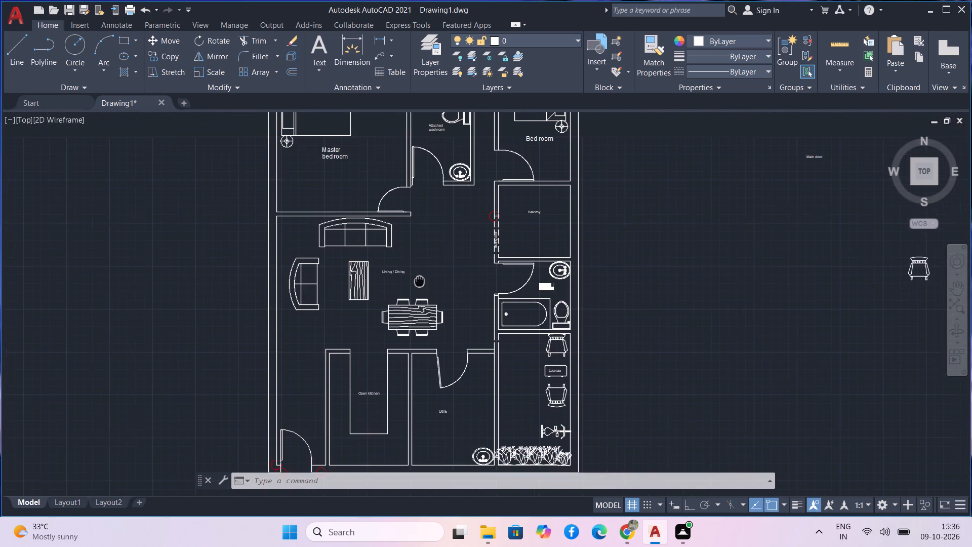
middle_click_drag(419, 281, 390, 263)
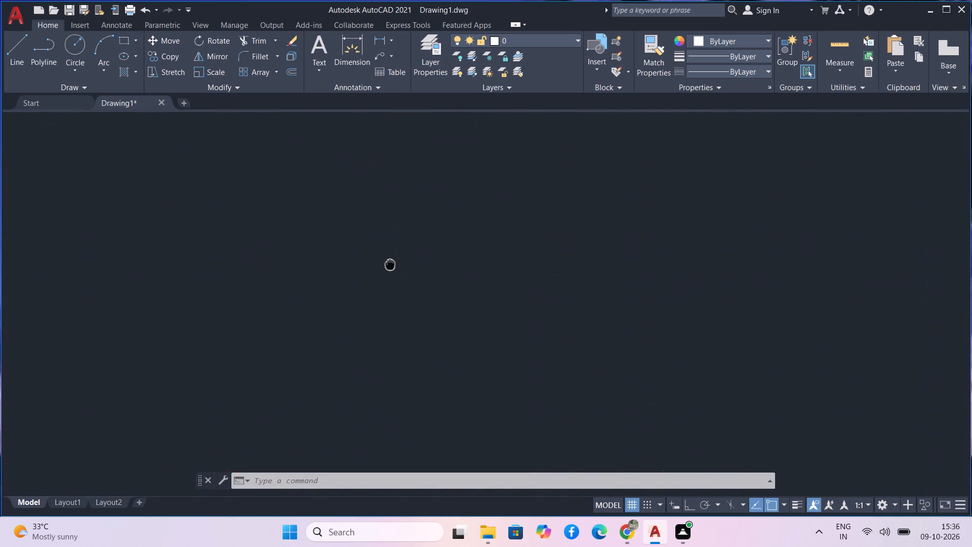
middle_click_drag(390, 263, 394, 253)
middle_click_drag(398, 246, 401, 240)
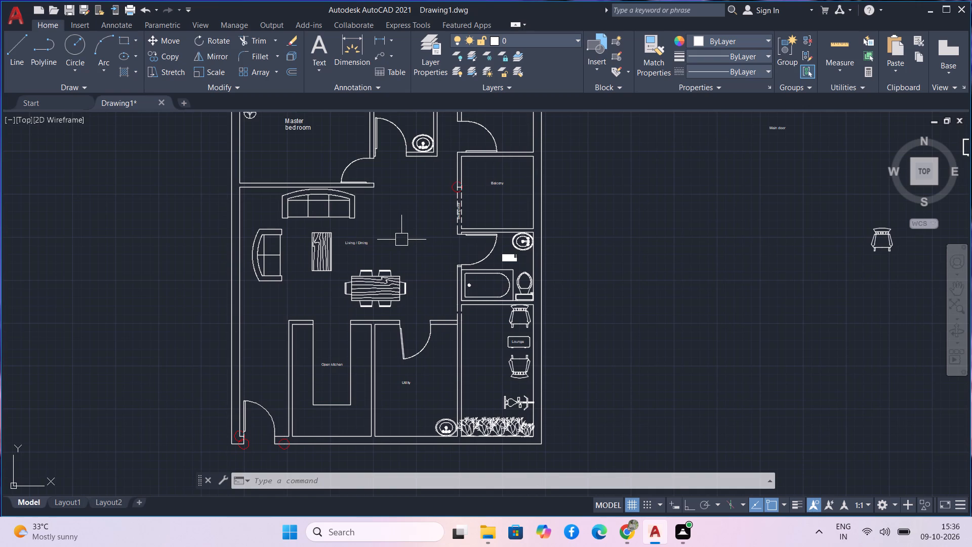
type("reg")
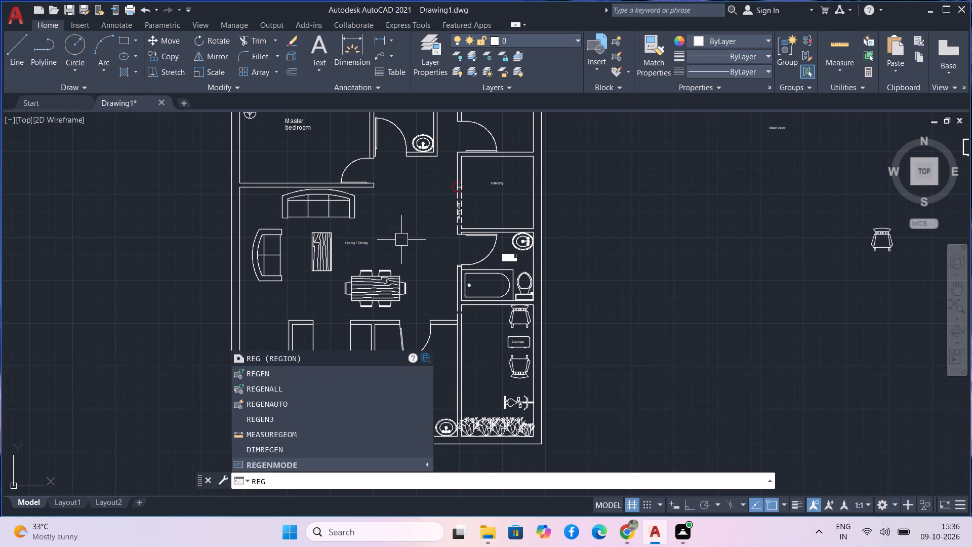
left_click(274, 370)
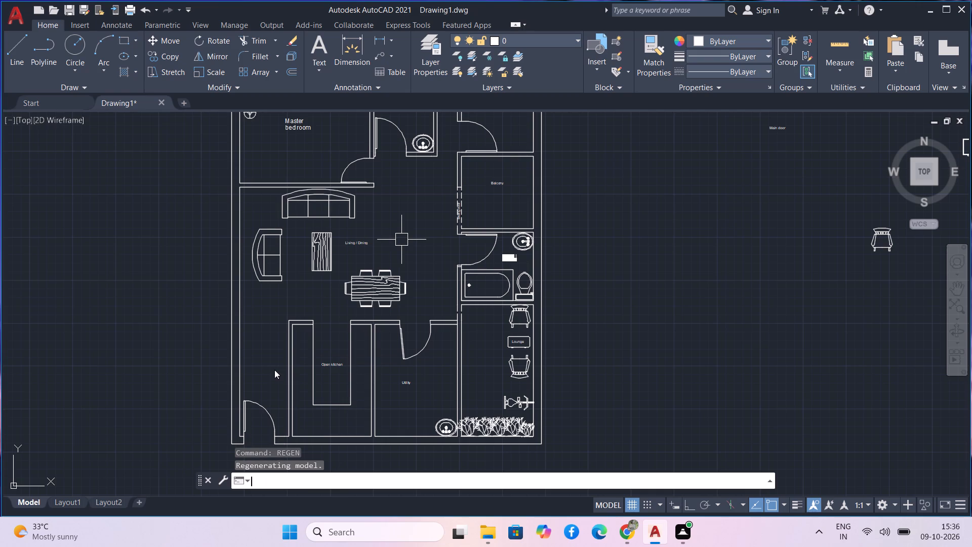
Move the stray "Main door" label from outside the plan to just below the main door opening.
middle_click_drag(614, 287, 541, 331)
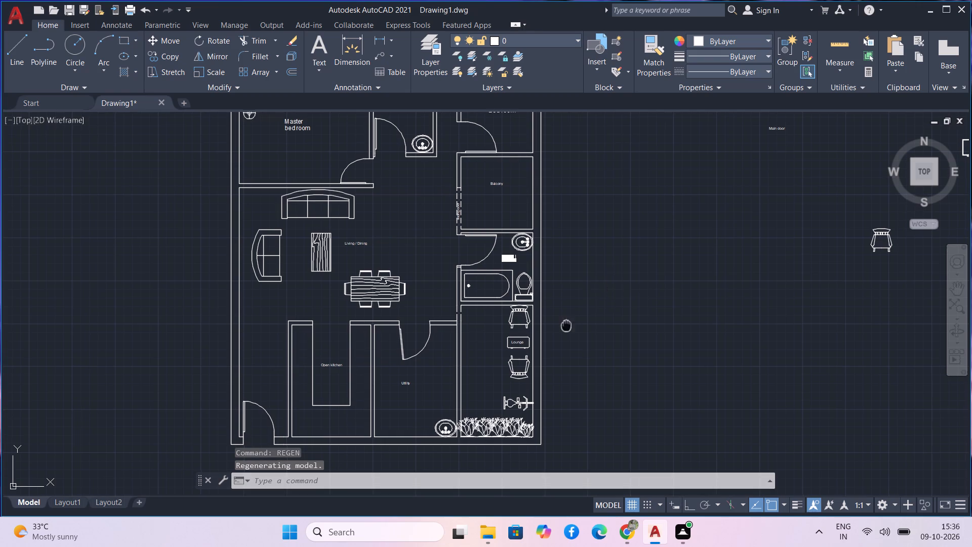
middle_click_drag(541, 331, 453, 317)
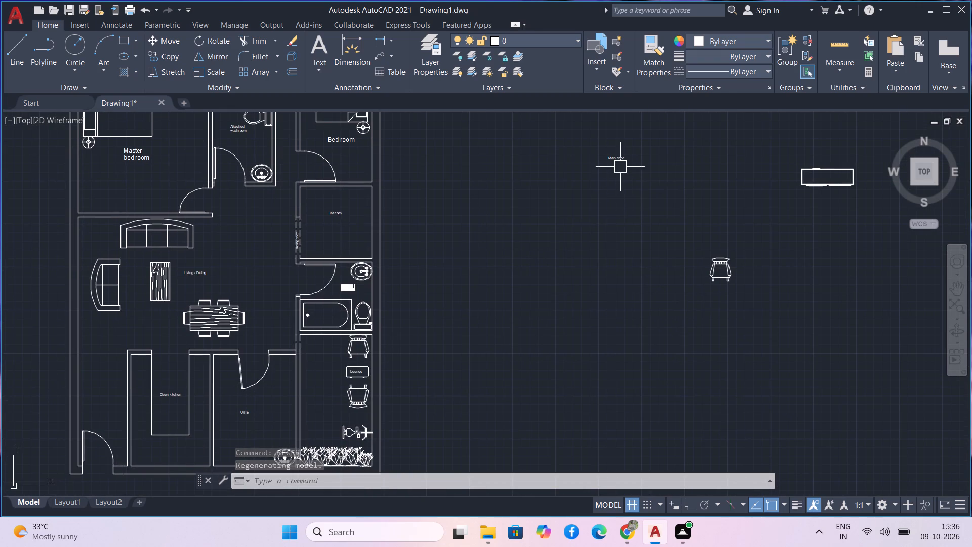
left_click(615, 158)
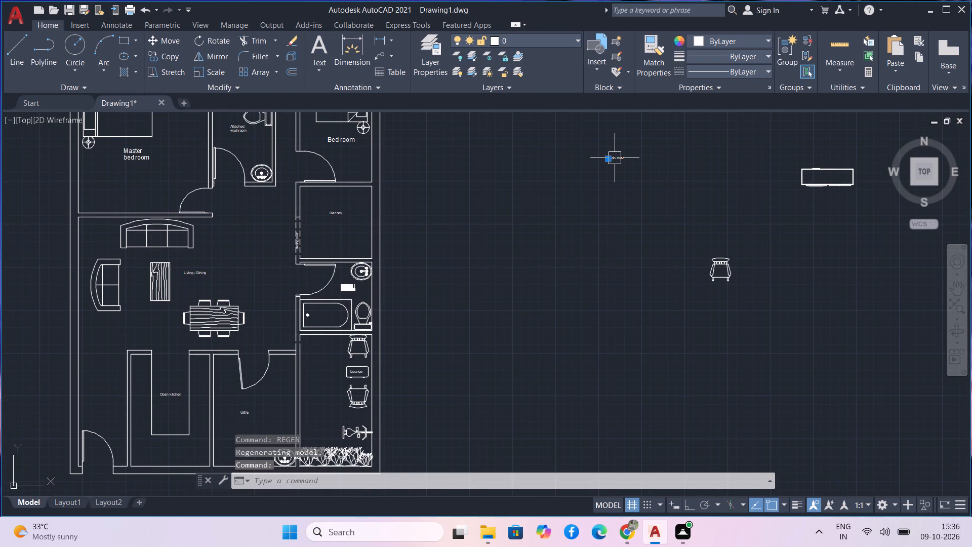
type("m")
key("space")
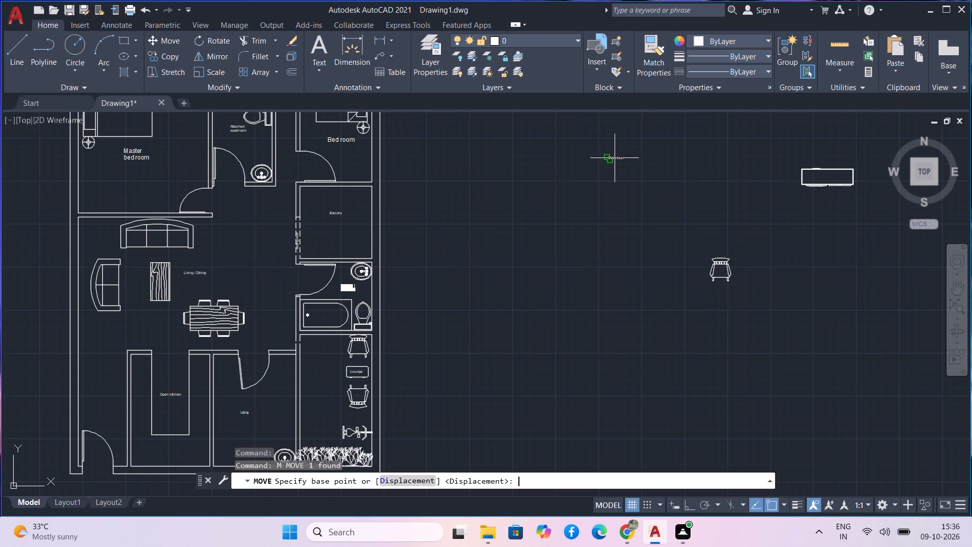
left_click(615, 158)
left_click(612, 157)
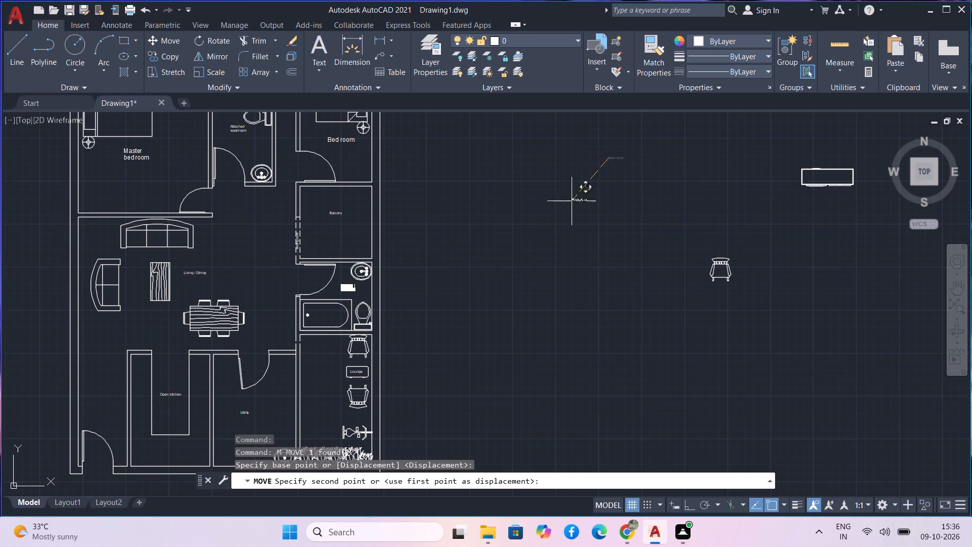
middle_click_drag(423, 382, 552, 201)
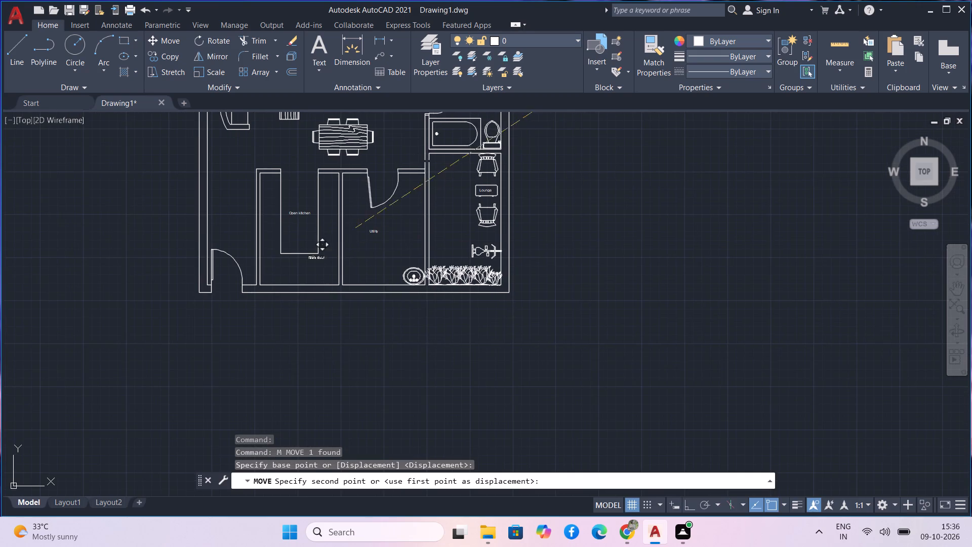
scroll(217, 294, "up", 3)
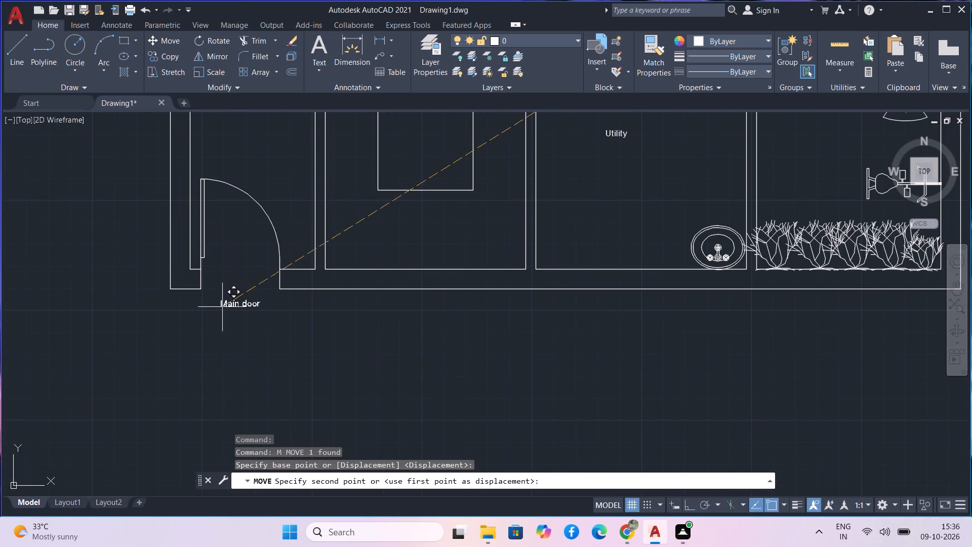
left_click(225, 306)
scroll(392, 369, "down", 3)
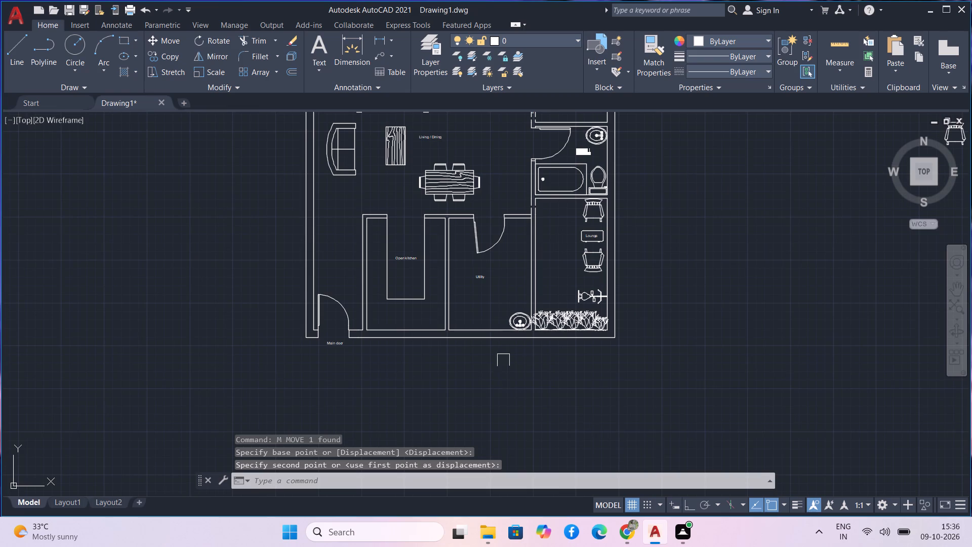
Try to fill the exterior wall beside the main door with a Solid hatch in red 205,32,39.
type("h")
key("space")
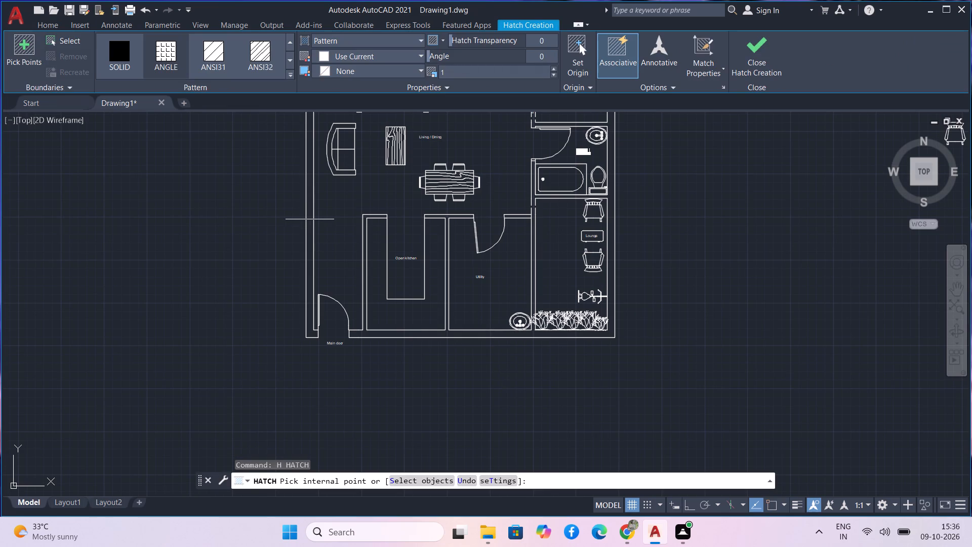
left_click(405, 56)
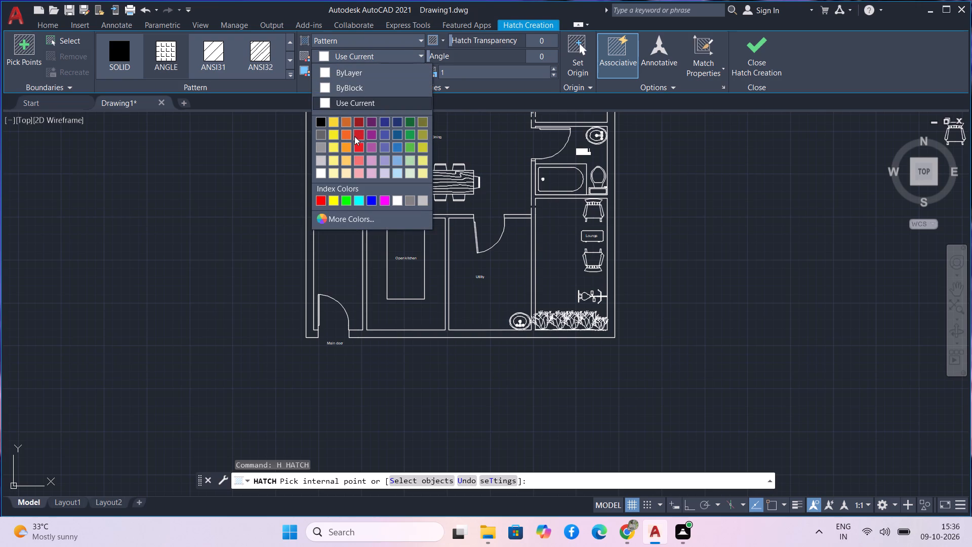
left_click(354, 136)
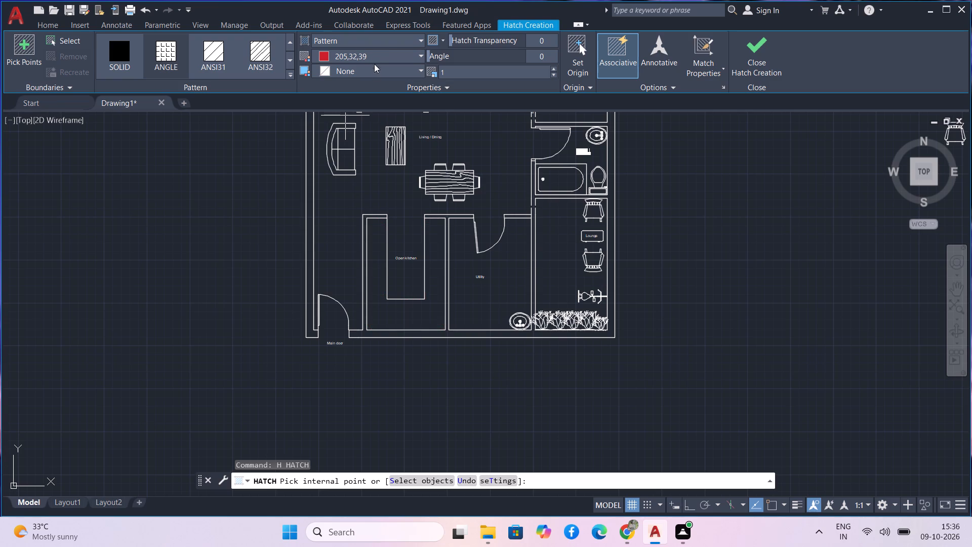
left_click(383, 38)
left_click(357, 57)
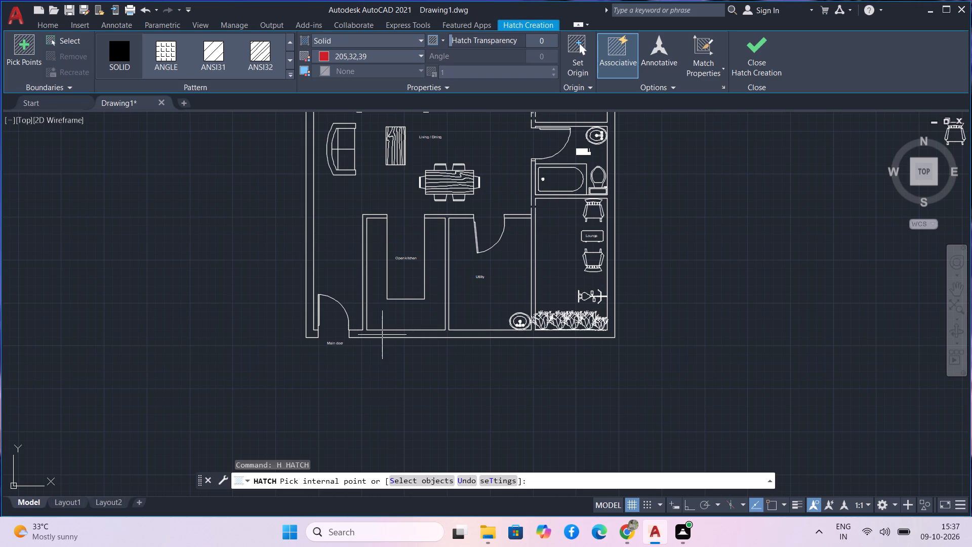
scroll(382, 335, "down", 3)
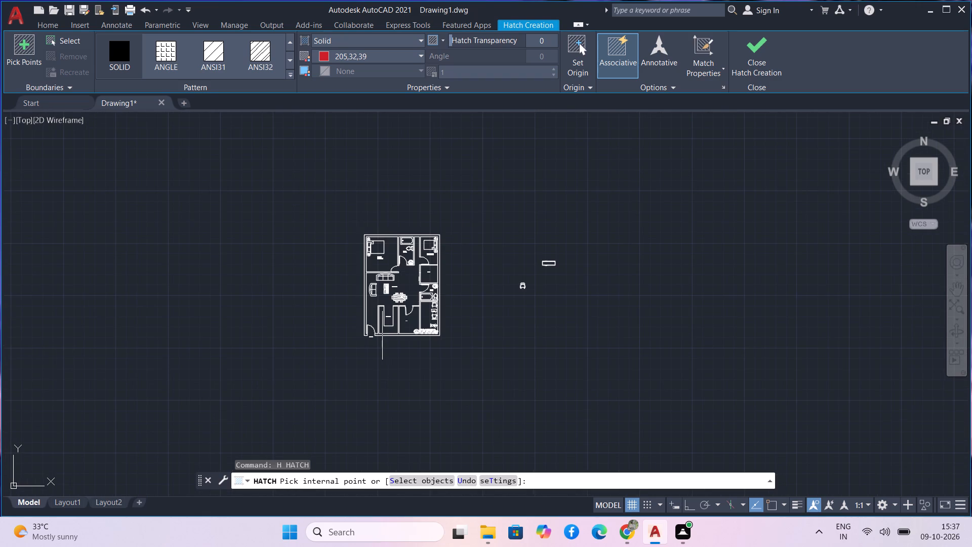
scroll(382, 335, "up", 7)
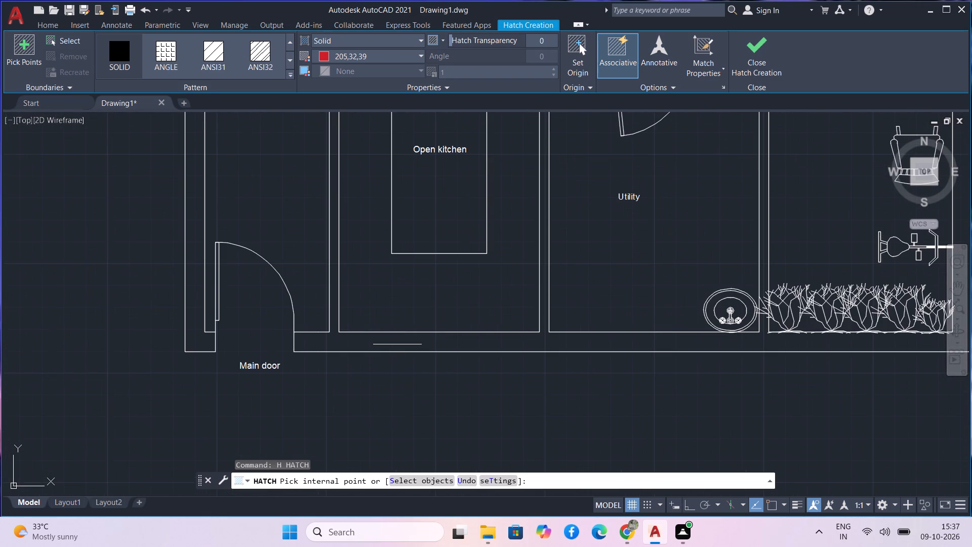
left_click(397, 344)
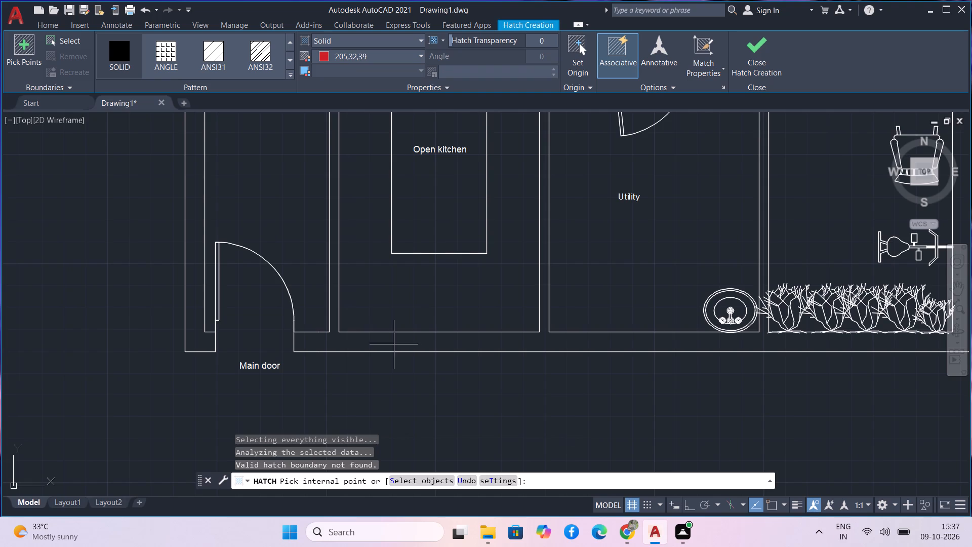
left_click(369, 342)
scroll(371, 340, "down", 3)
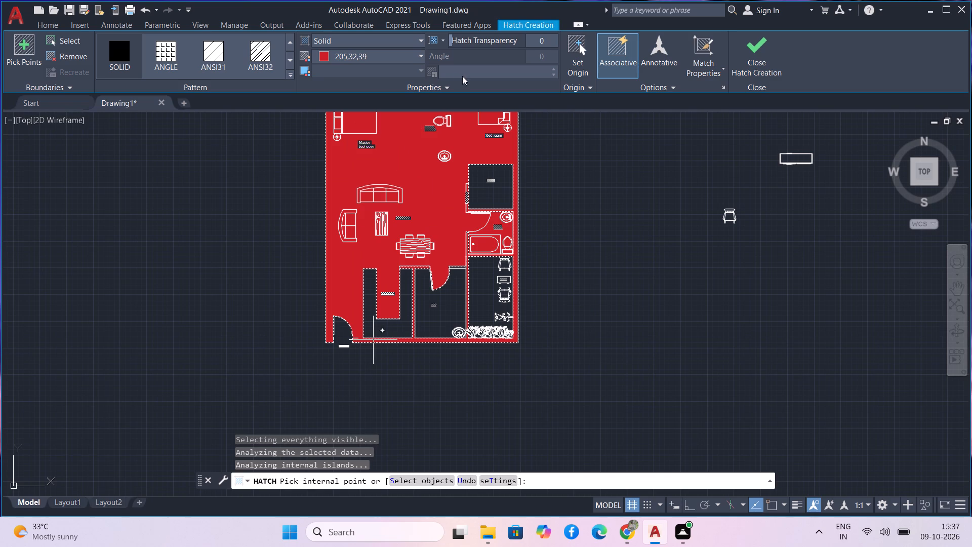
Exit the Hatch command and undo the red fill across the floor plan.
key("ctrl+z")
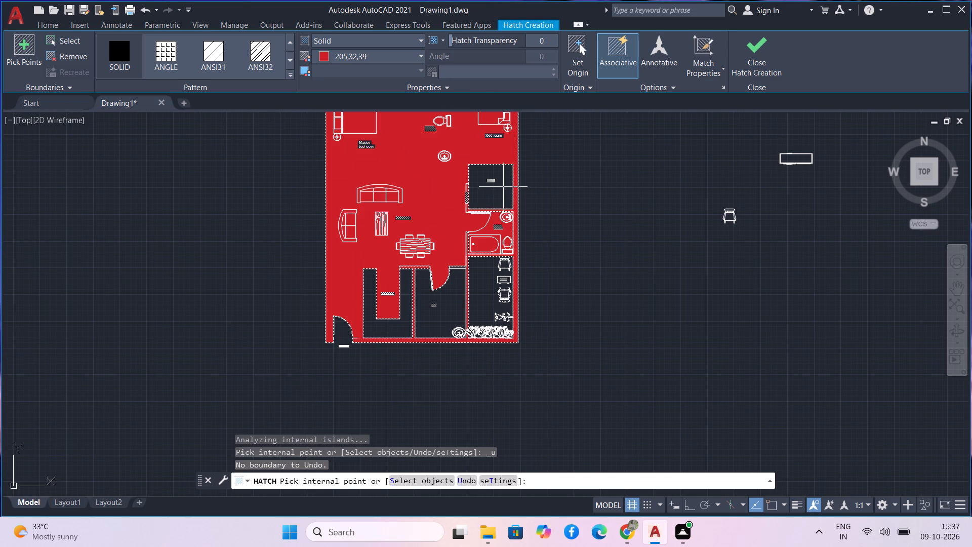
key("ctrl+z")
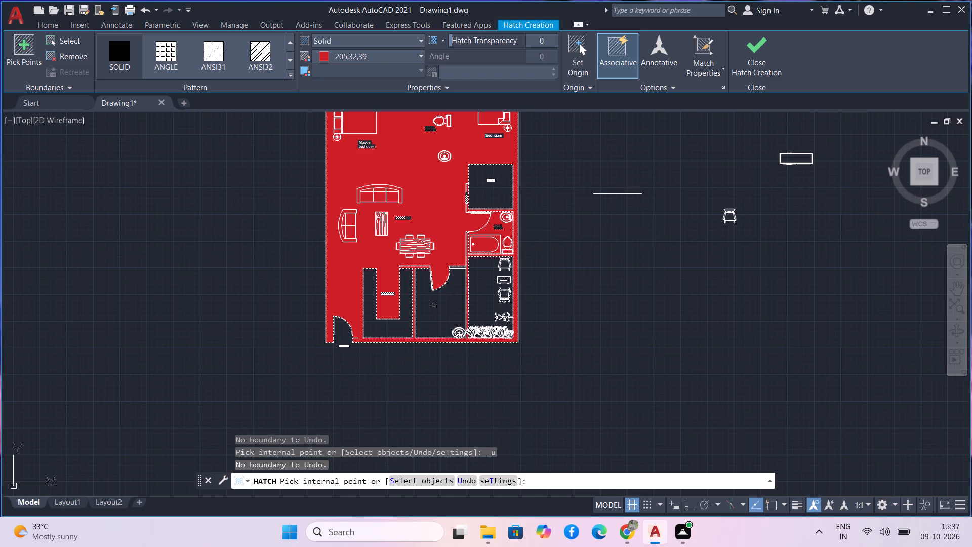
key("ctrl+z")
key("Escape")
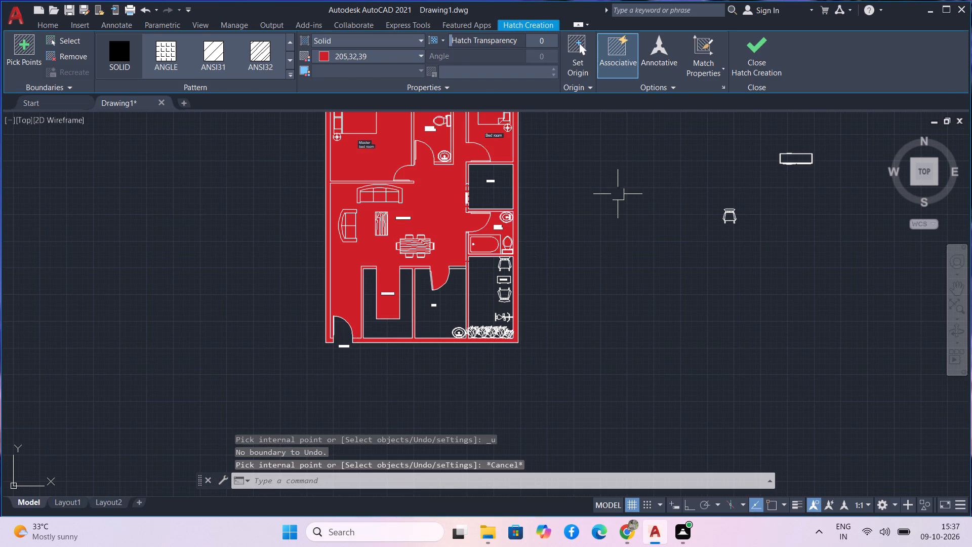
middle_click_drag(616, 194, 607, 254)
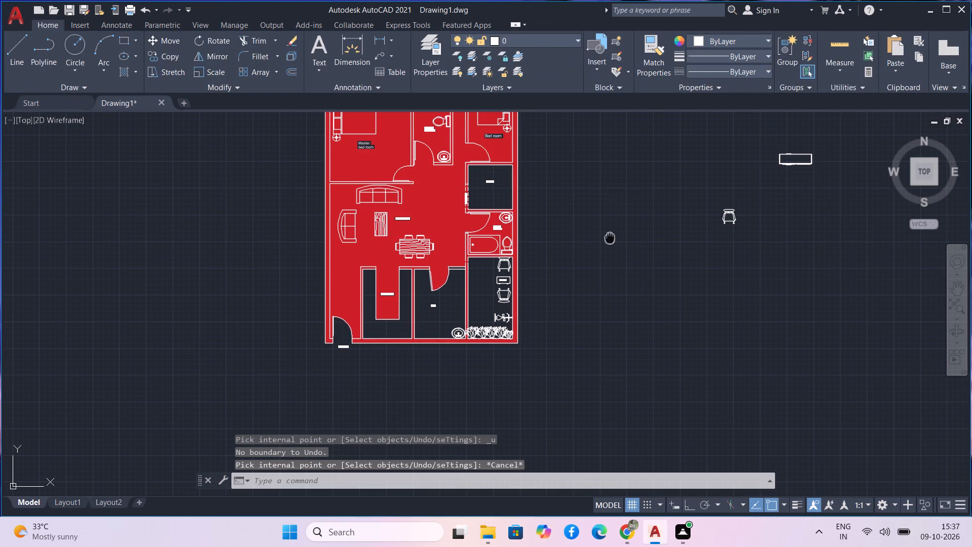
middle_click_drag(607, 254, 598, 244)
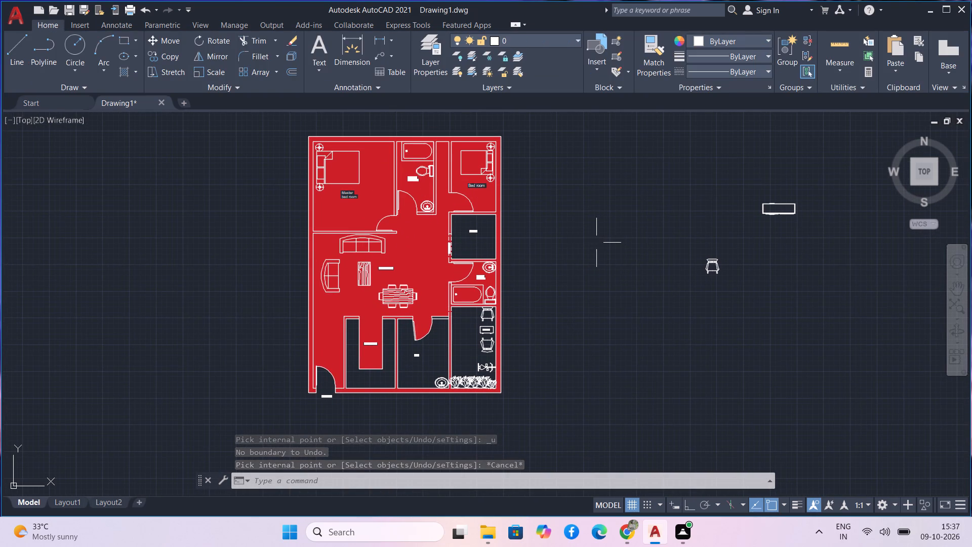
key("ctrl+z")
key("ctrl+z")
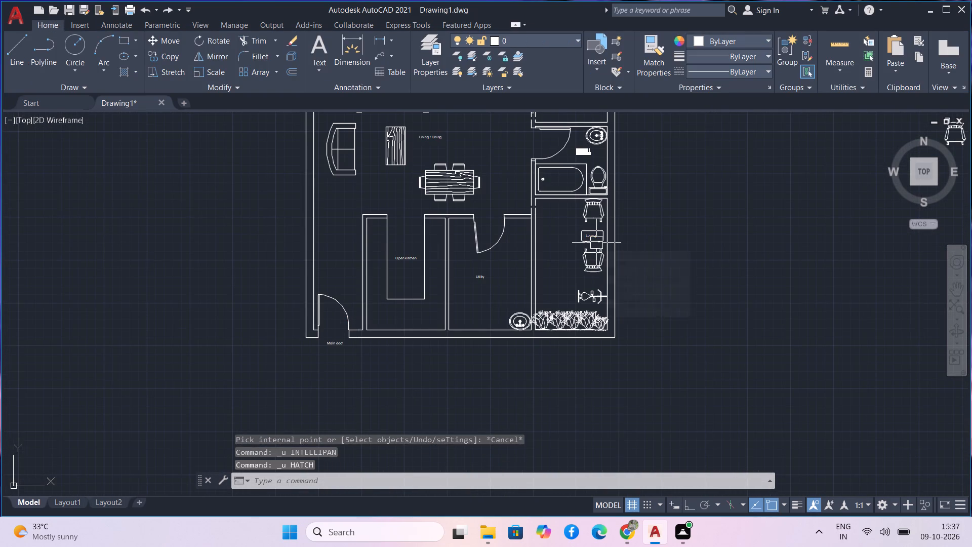
Start a new hatch with colour DIC 1 from the DIC Color Guide and background colour 255,255,255.
middle_click_drag(666, 237, 665, 255)
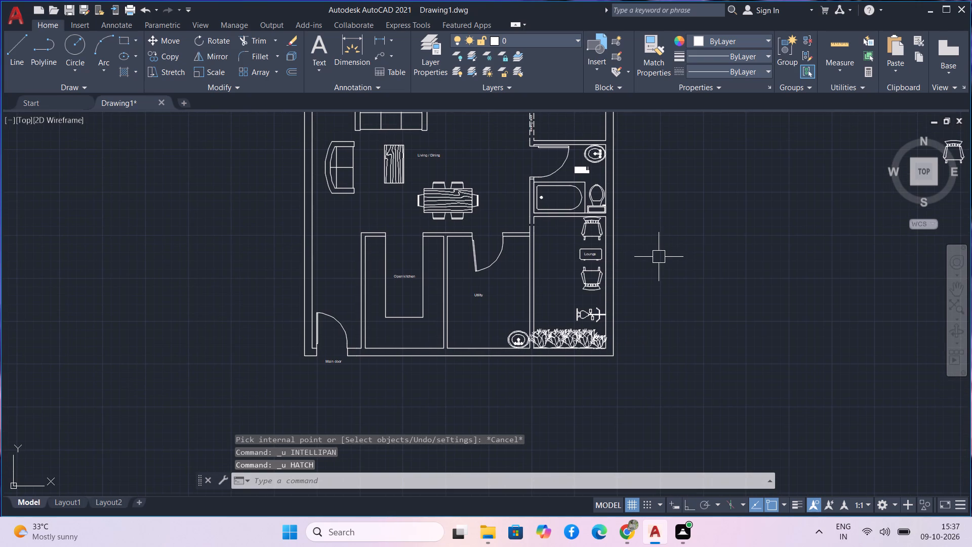
type("h")
key("space")
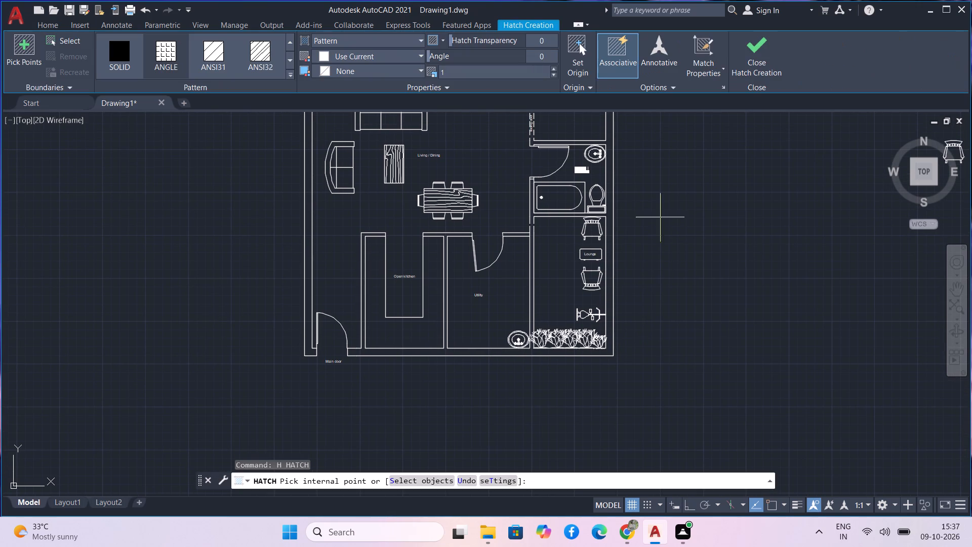
left_click(382, 68)
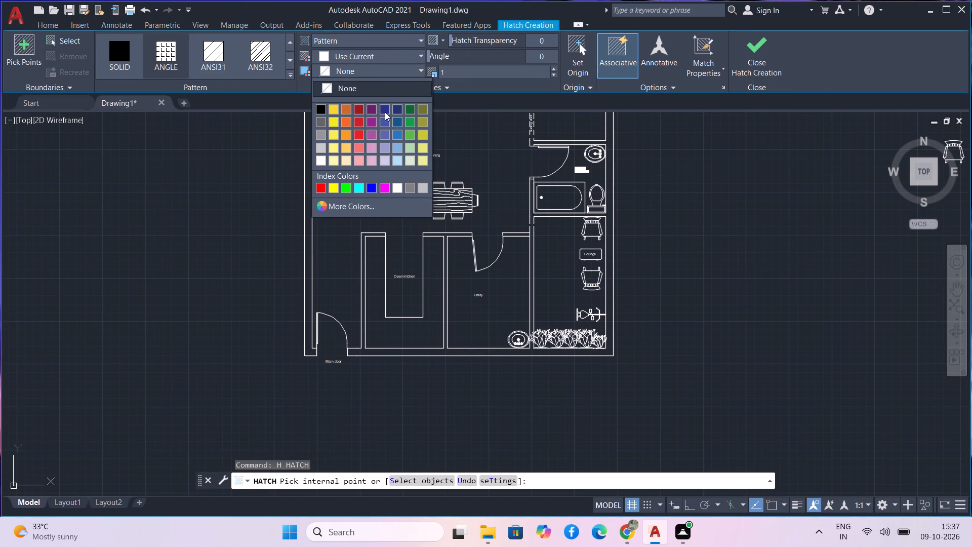
left_click(346, 110)
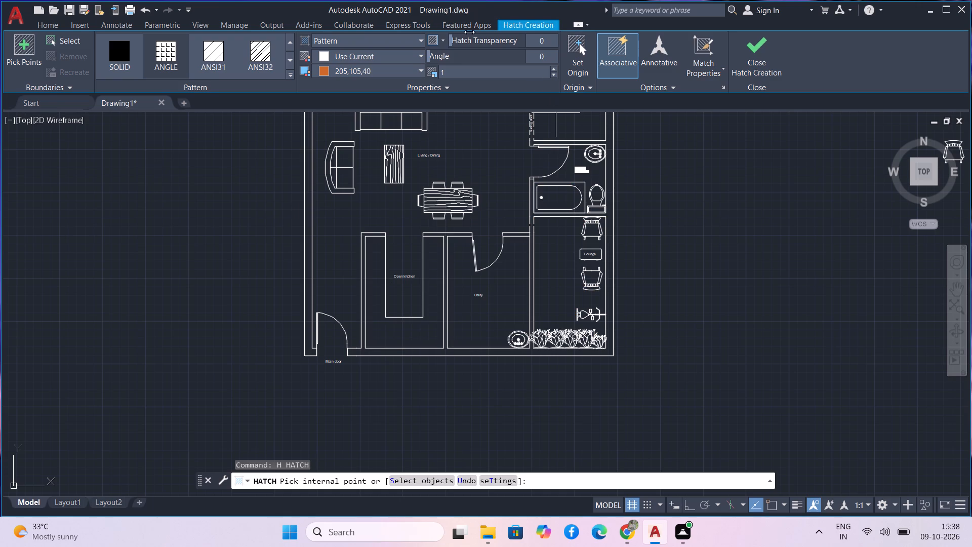
left_click(415, 70)
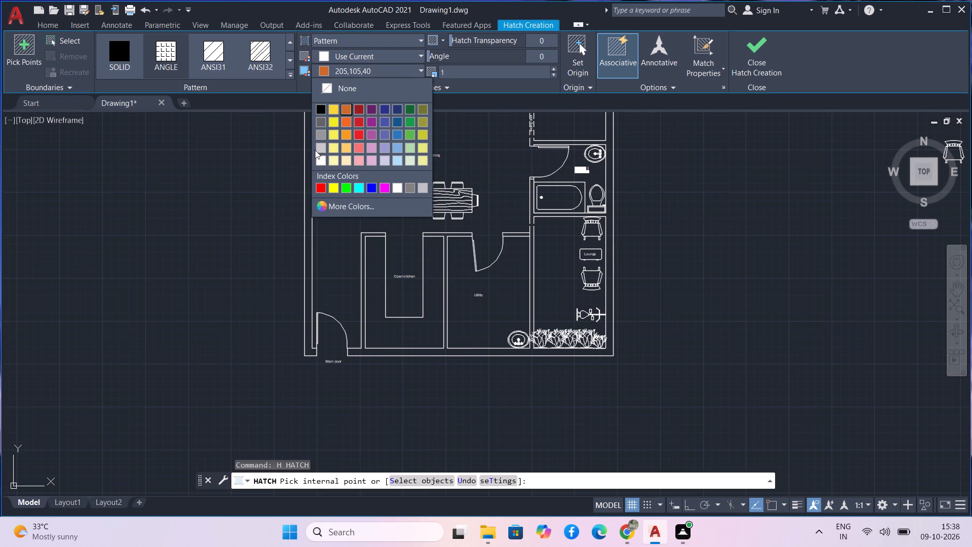
left_click(322, 166)
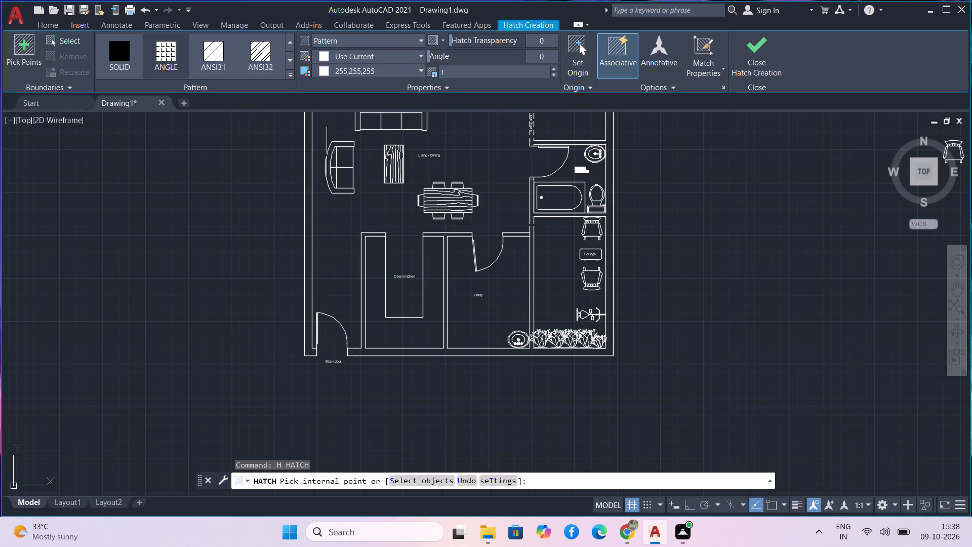
left_click(363, 58)
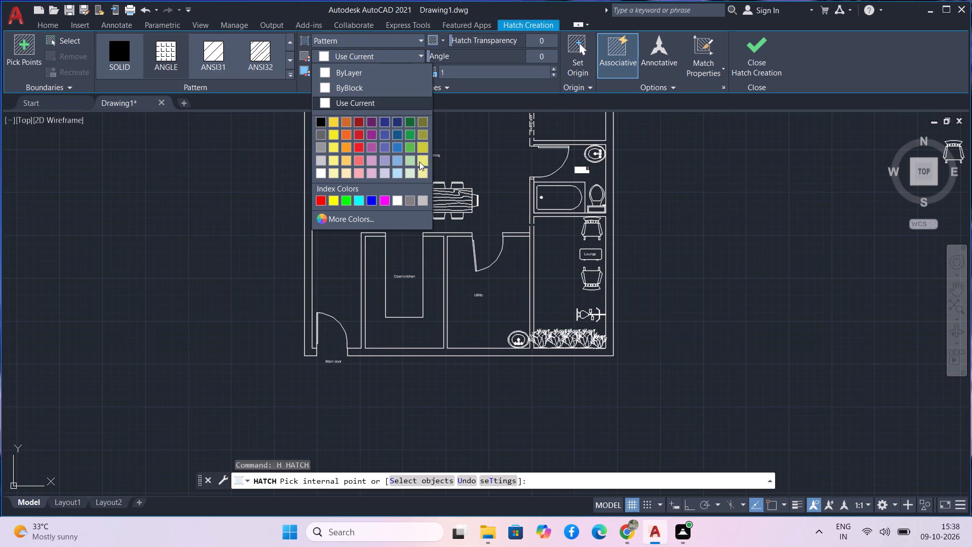
left_click(322, 220)
left_click(322, 220)
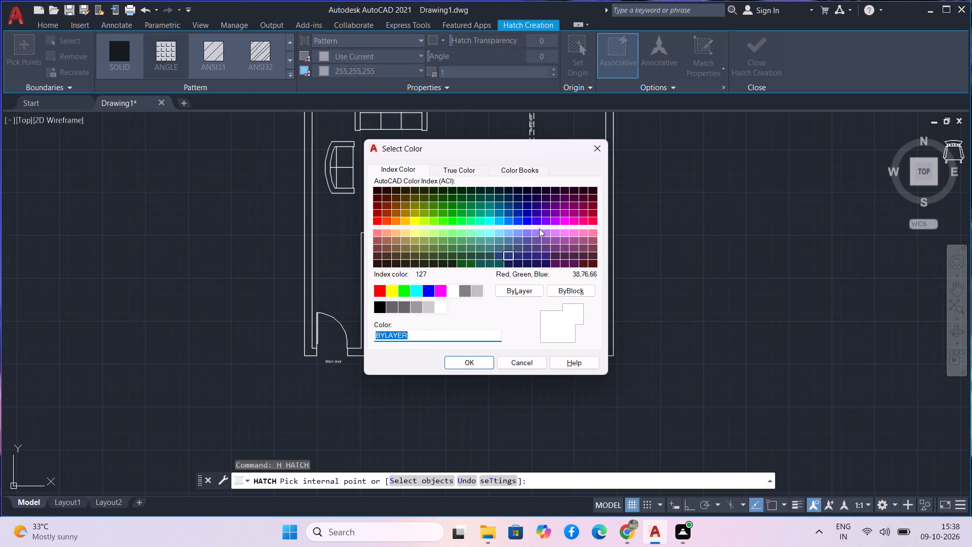
left_click(522, 167)
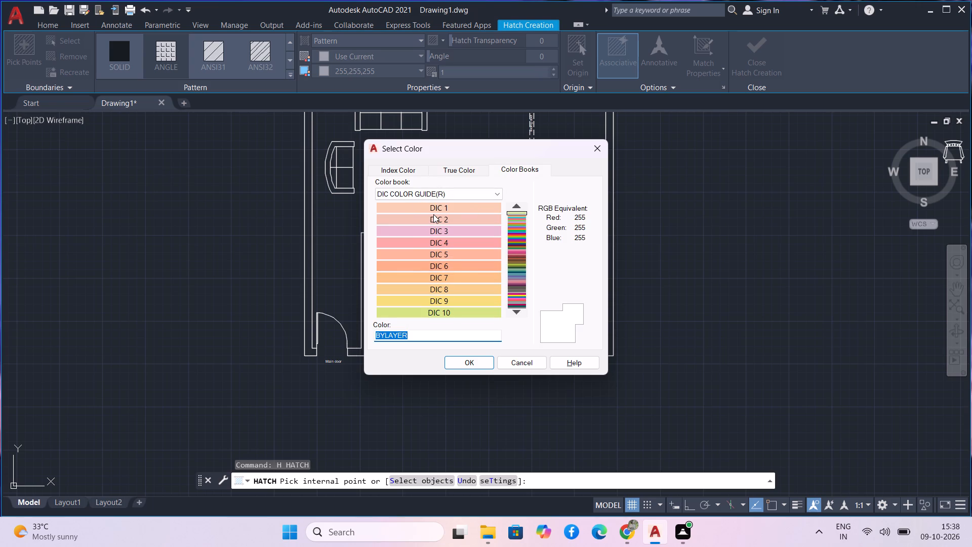
left_click(435, 208)
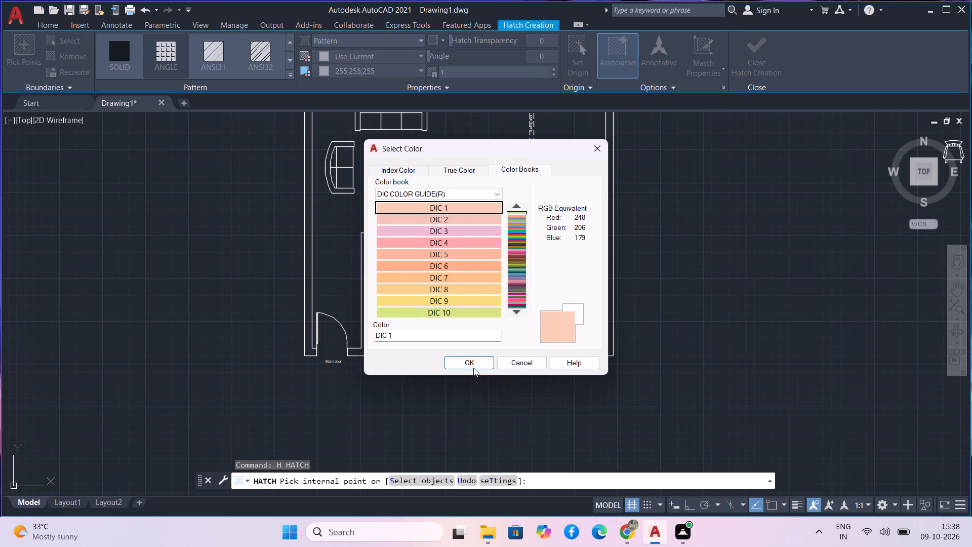
left_click(472, 365)
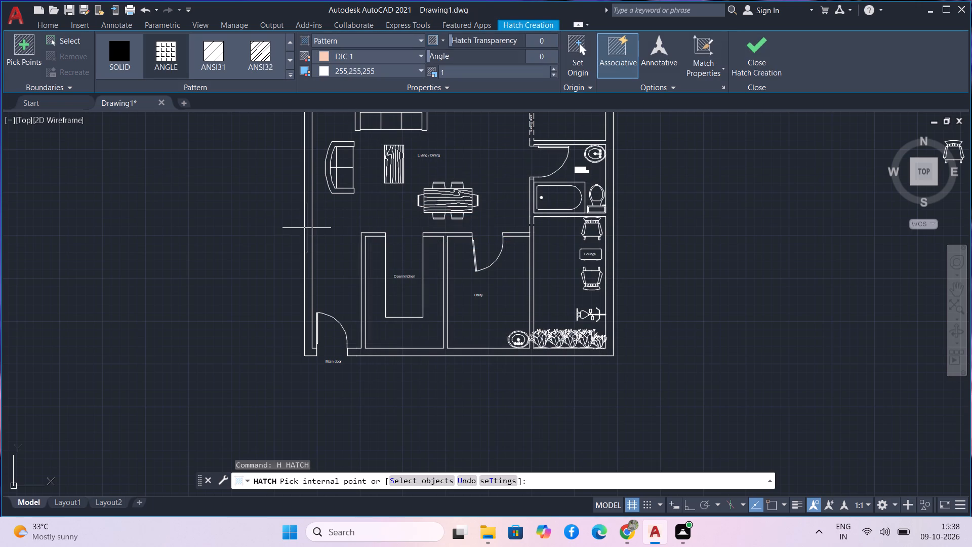
Try to hatch the west exterior wall above the main door by picking a point between its two wall lines.
scroll(305, 238, "up", 2)
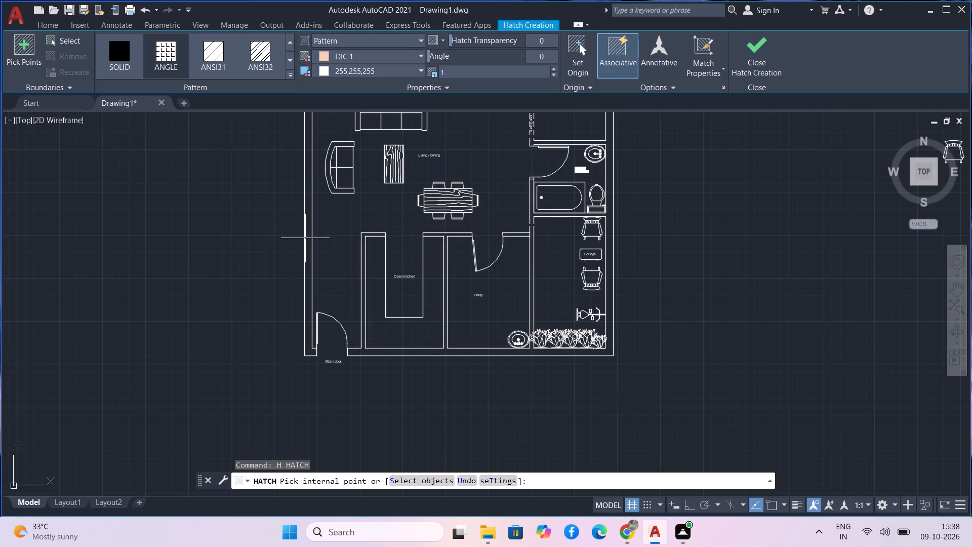
scroll(305, 238, "up", 2)
left_click(309, 230)
scroll(307, 231, "down", 4)
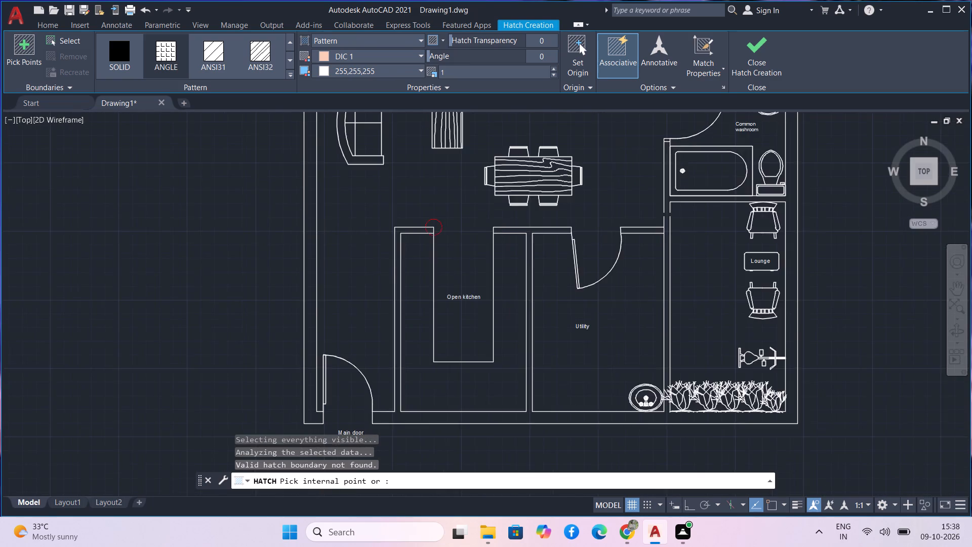
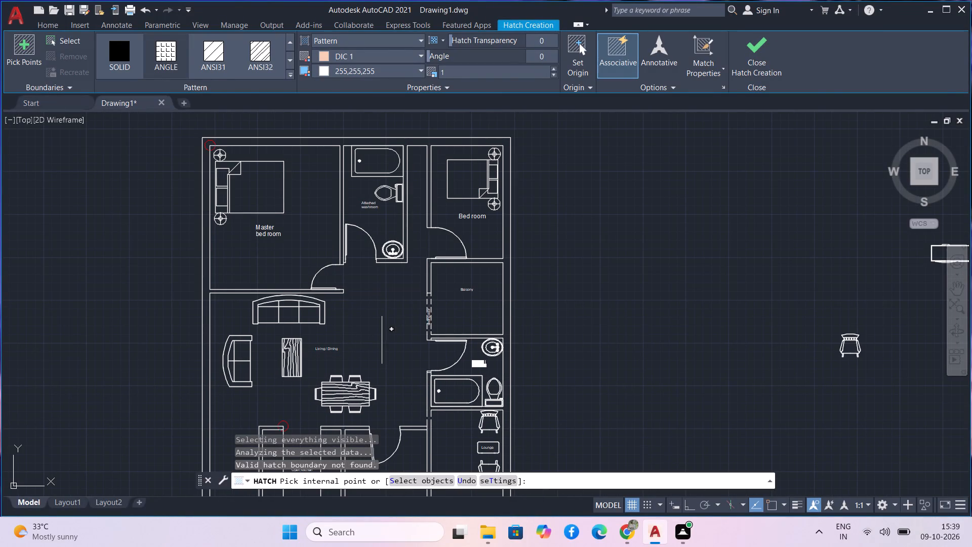
Exit the Hatch command and regenerate the drawing.
key("Escape")
type("re")
key("g")
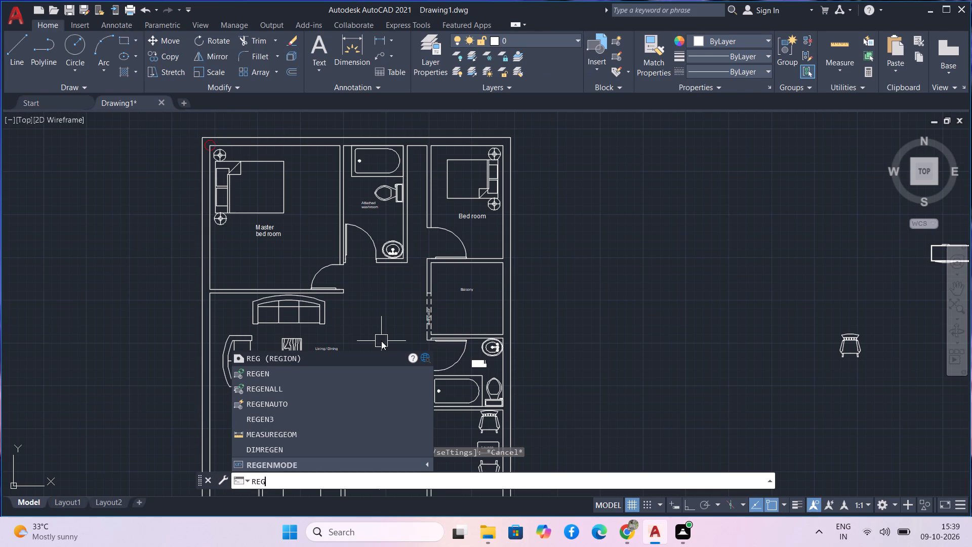
key("Down")
key("Return")
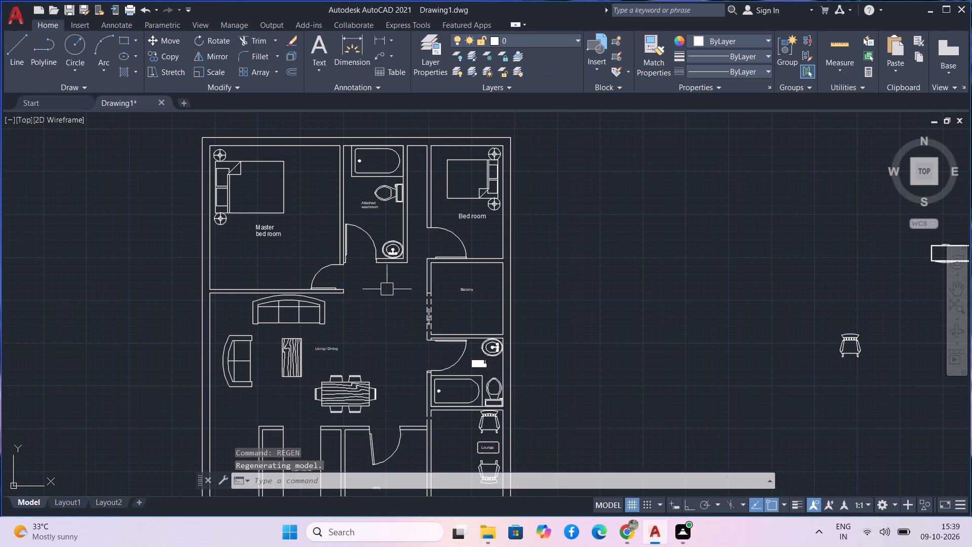
Hatch the master bed's mattress and both pillows with the ANSI37 pattern in DIC 1 on a 255,255,255 background.
type("h")
key("space")
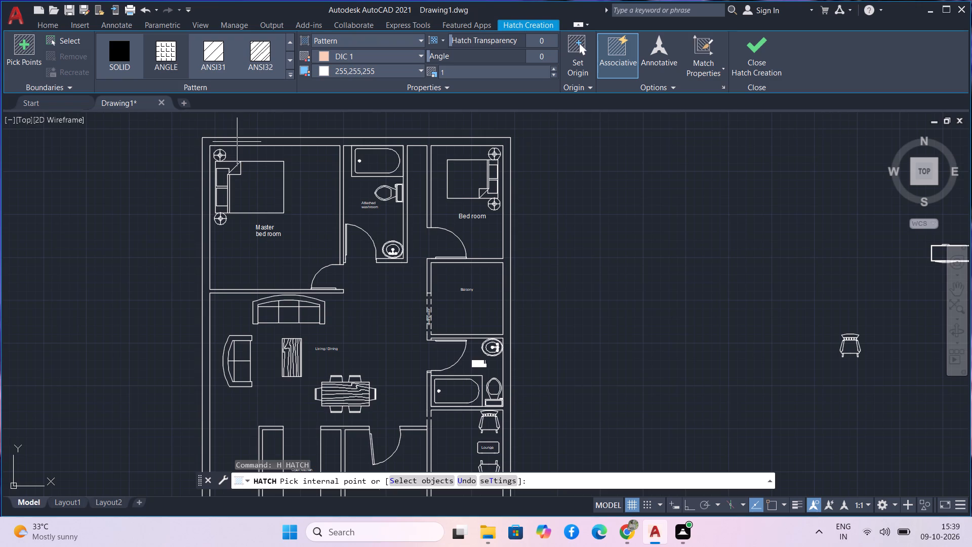
left_click(351, 44)
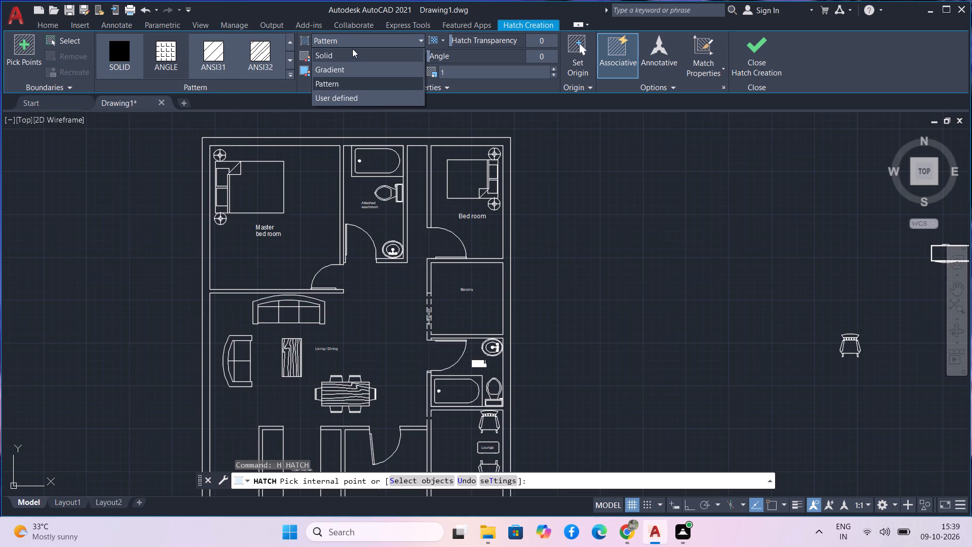
left_click(353, 69)
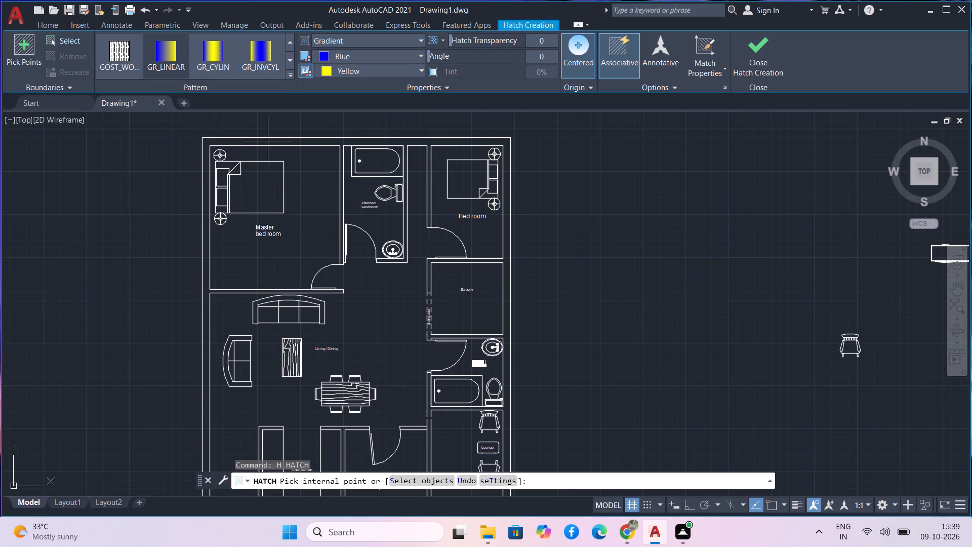
left_click(411, 42)
left_click(392, 57)
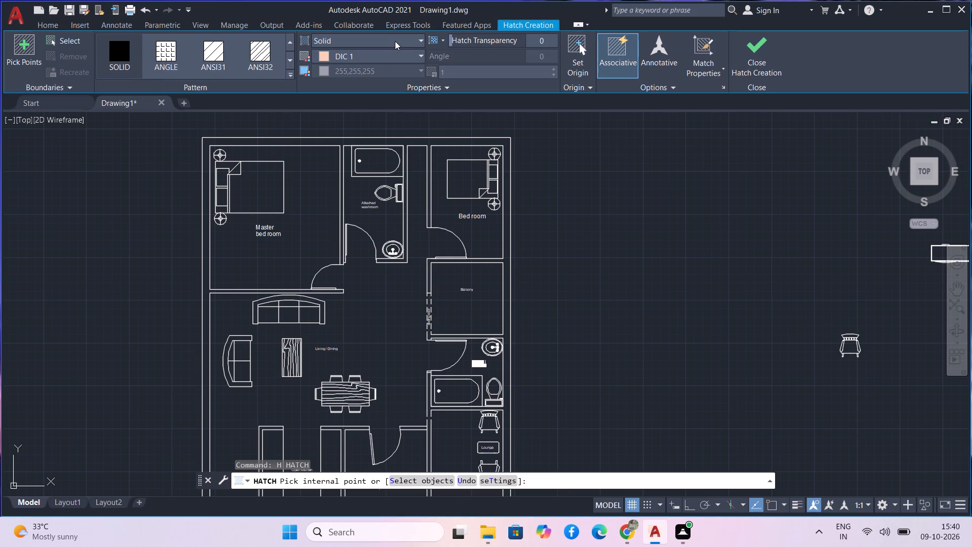
left_click(395, 41)
left_click(387, 80)
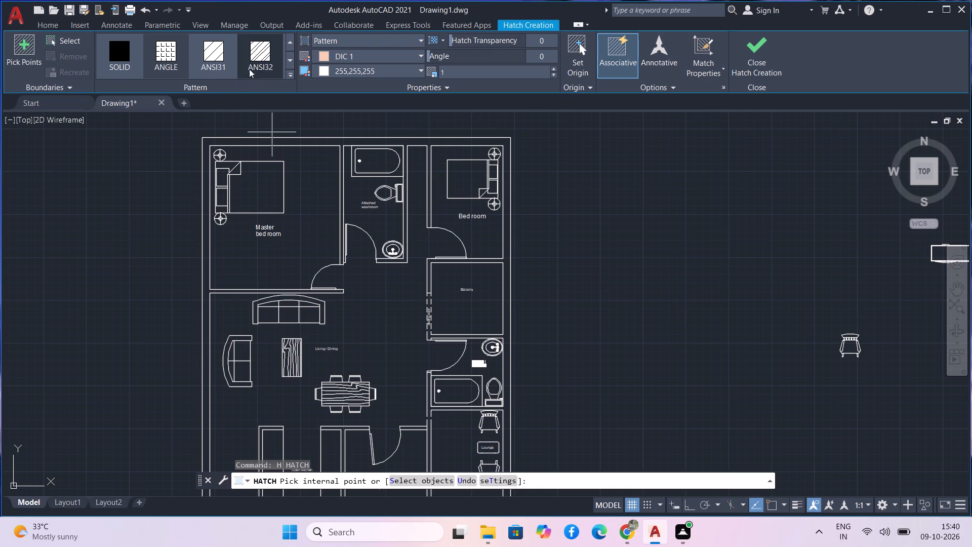
left_click(287, 62)
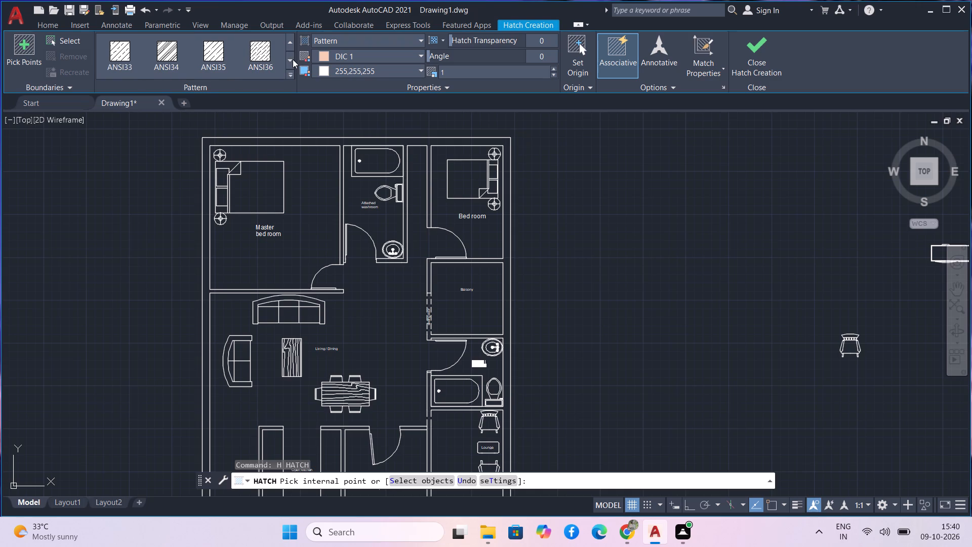
left_click(293, 59)
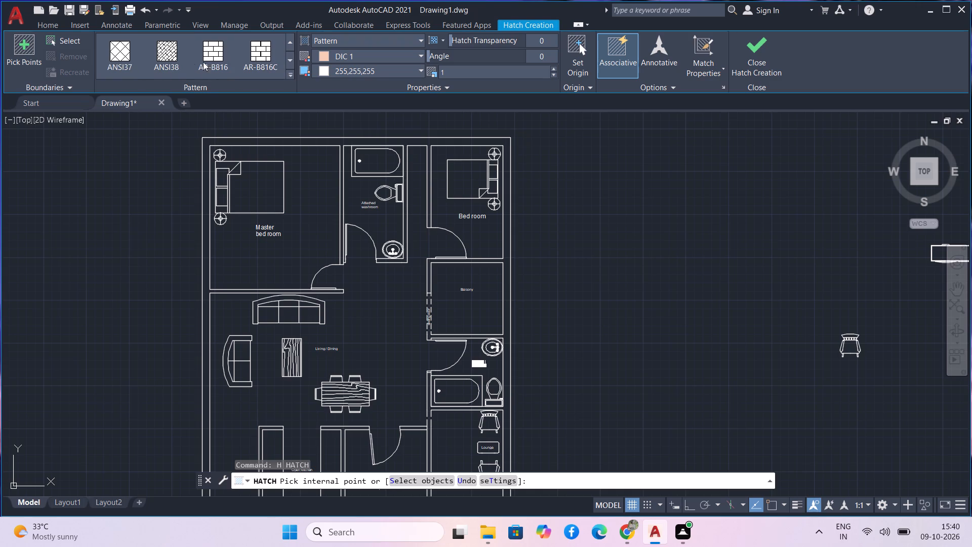
left_click(118, 59)
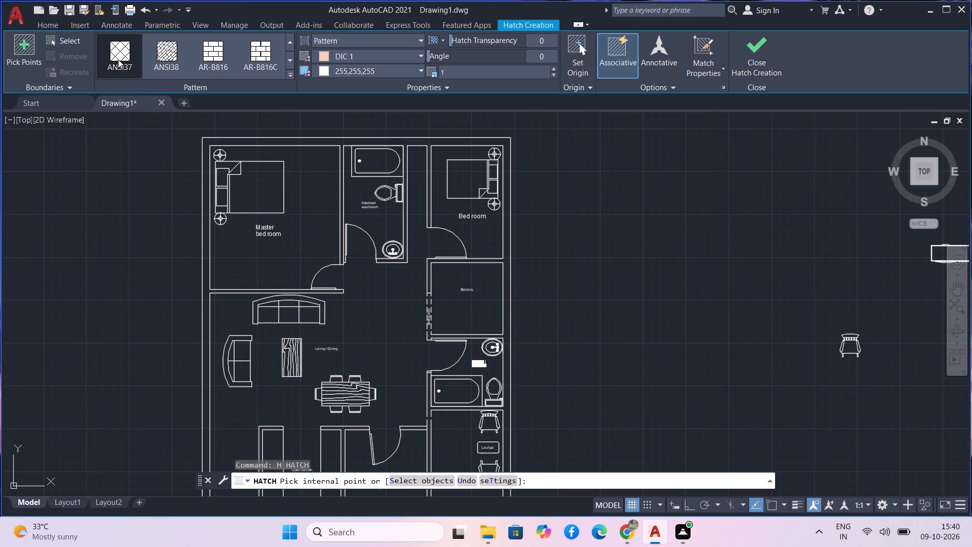
left_click(242, 187)
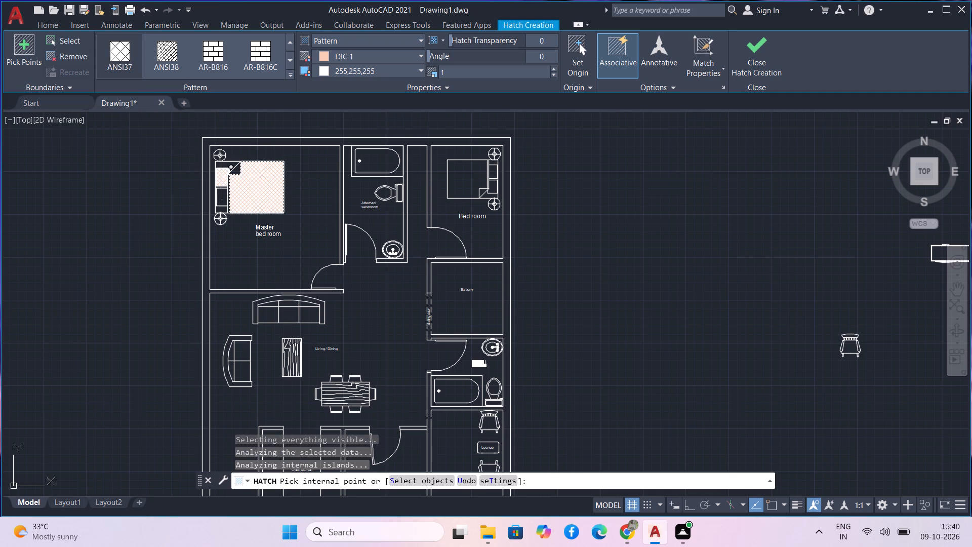
scroll(222, 177, "up", 3)
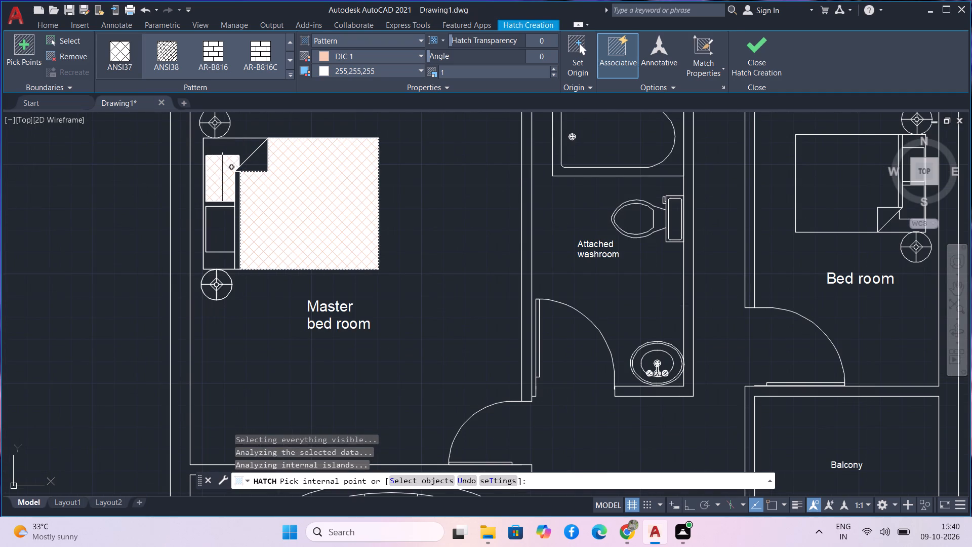
left_click(222, 177)
left_click(222, 231)
Add the mattress and both pillows of the bed in the smaller bed room to the ANSI37 hatch.
scroll(445, 192, "down", 3)
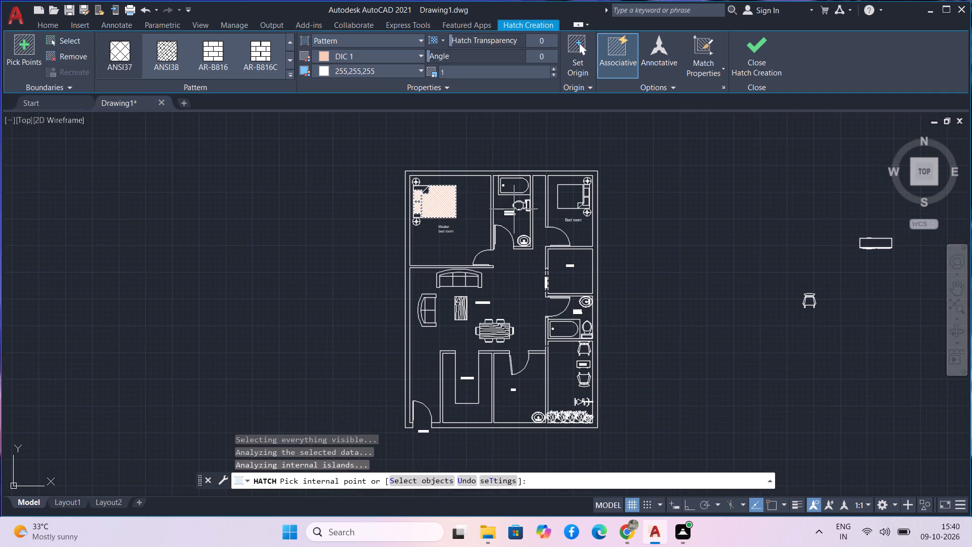
scroll(562, 195, "up", 3)
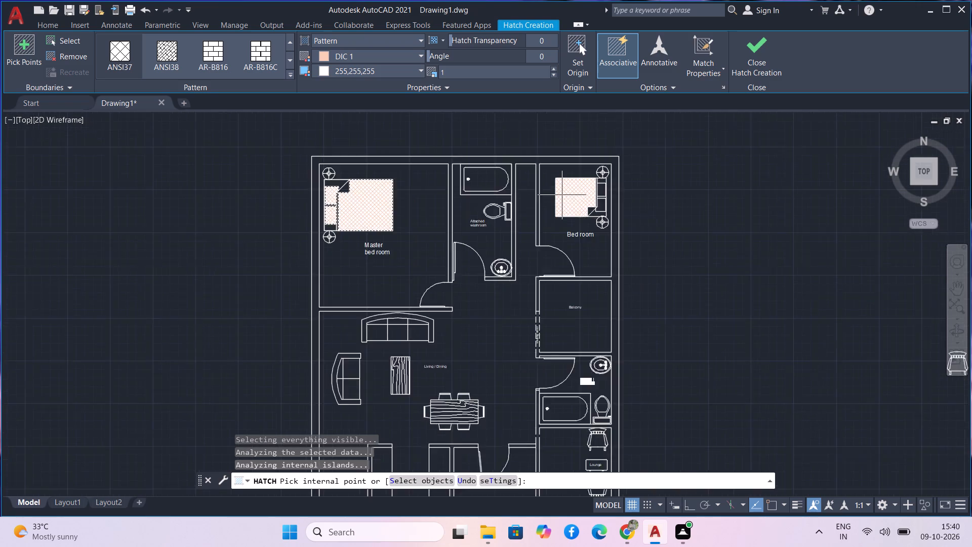
left_click(574, 199)
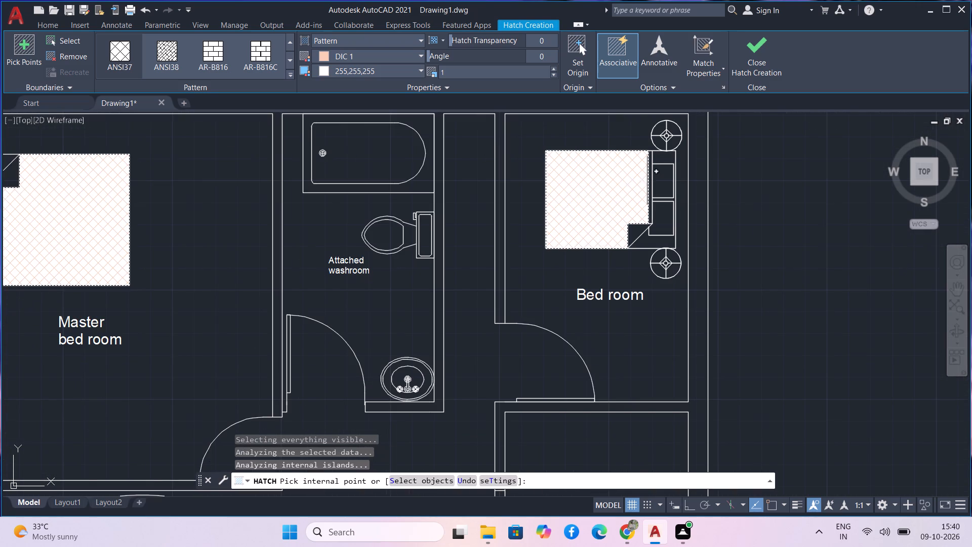
left_click(657, 183)
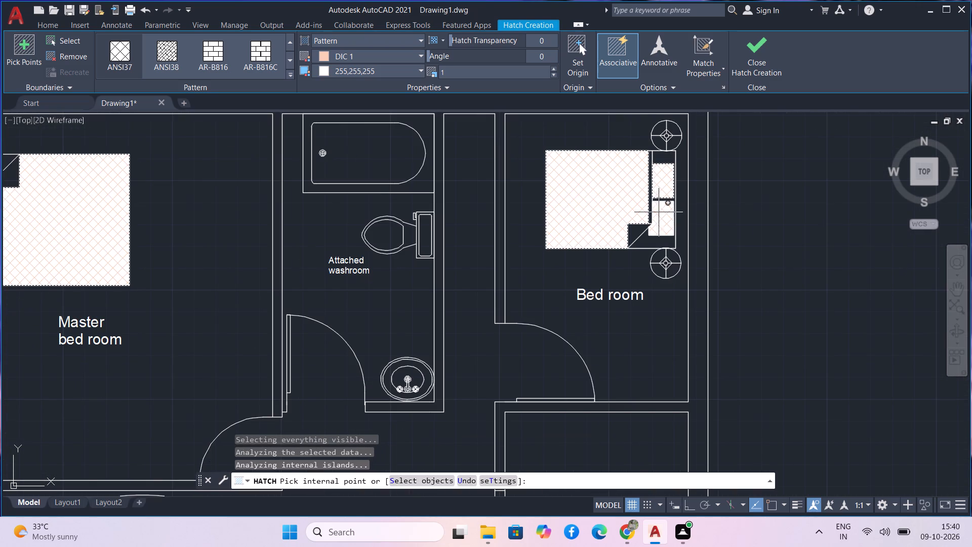
left_click(659, 212)
Hatch the seats and backrests of the two north dining chairs and the west and east end chairs.
scroll(653, 207, "down", 3)
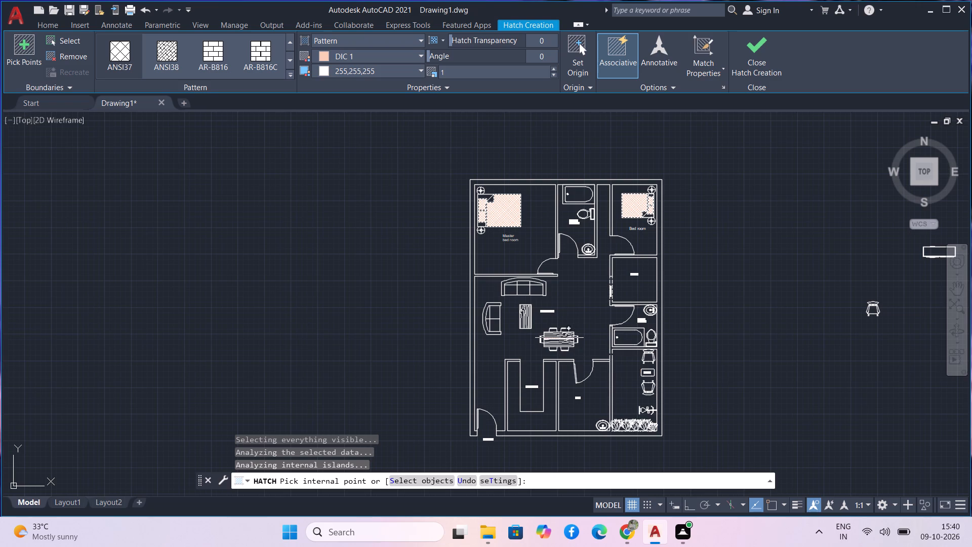
scroll(558, 338, "up", 8)
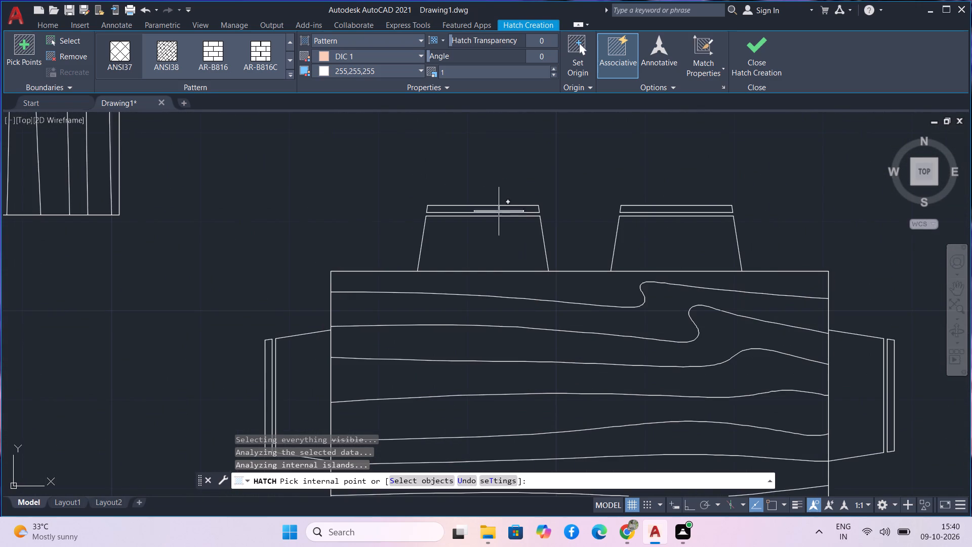
left_click(499, 211)
left_click(501, 236)
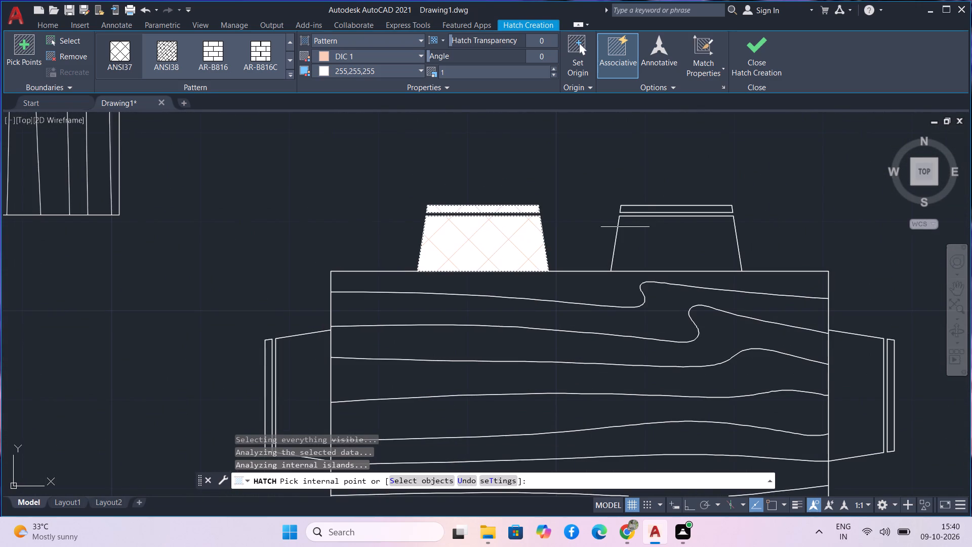
left_click(659, 237)
left_click(652, 206)
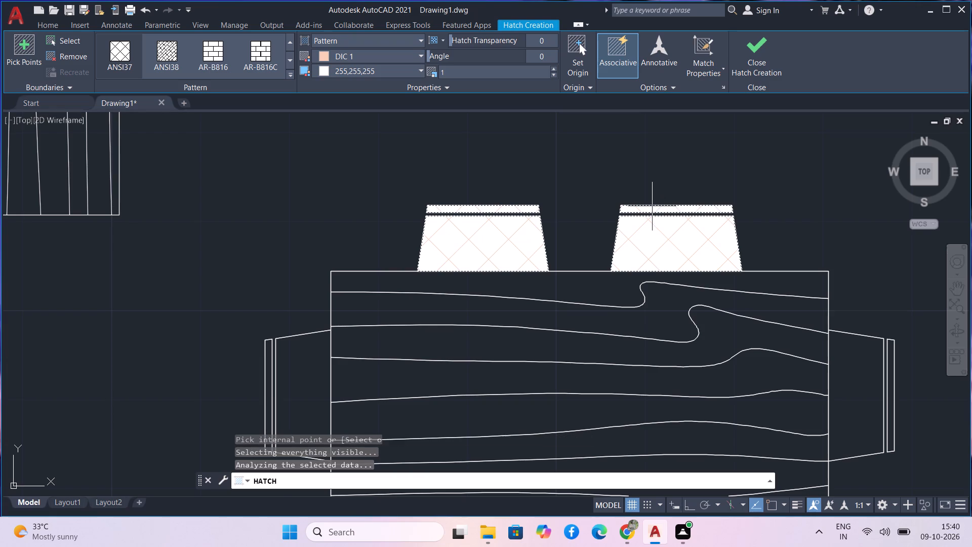
left_click(299, 370)
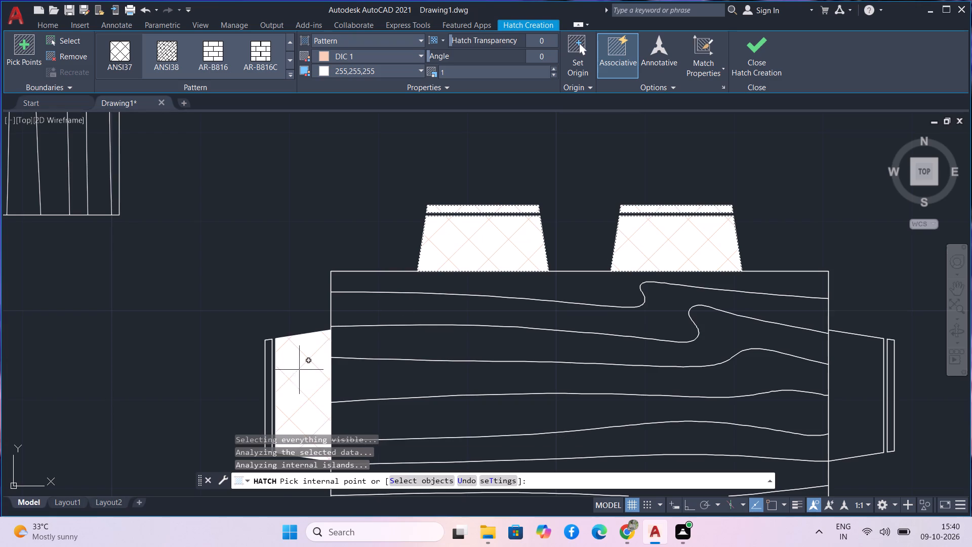
left_click(268, 376)
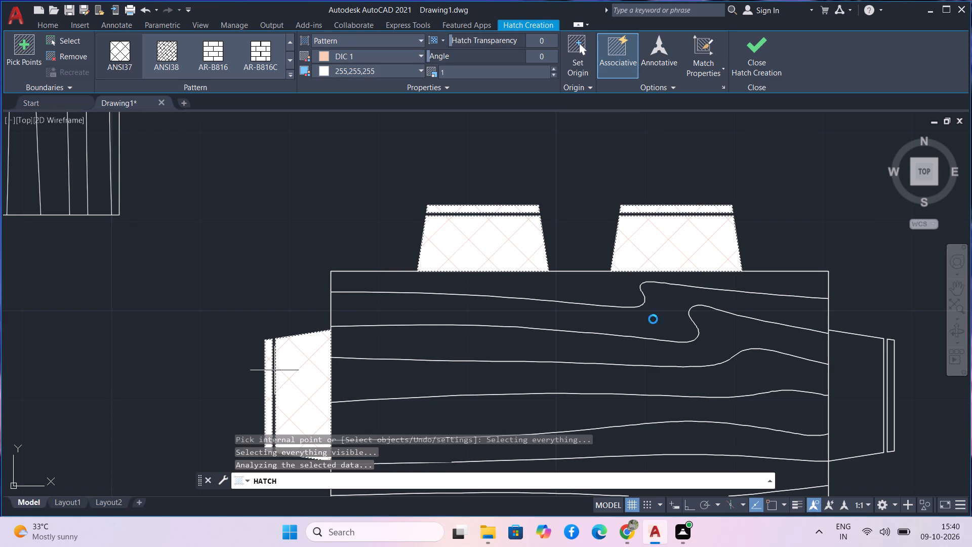
left_click(853, 375)
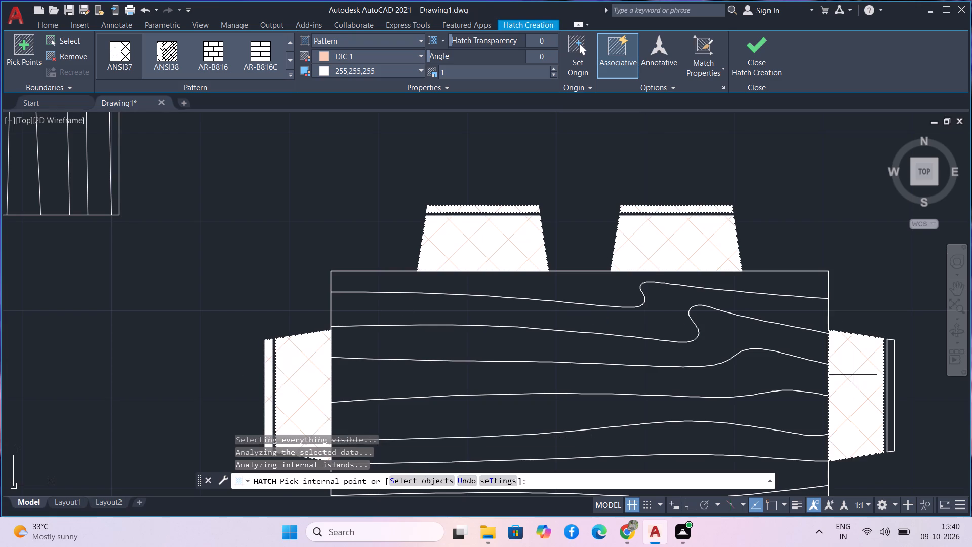
left_click(893, 377)
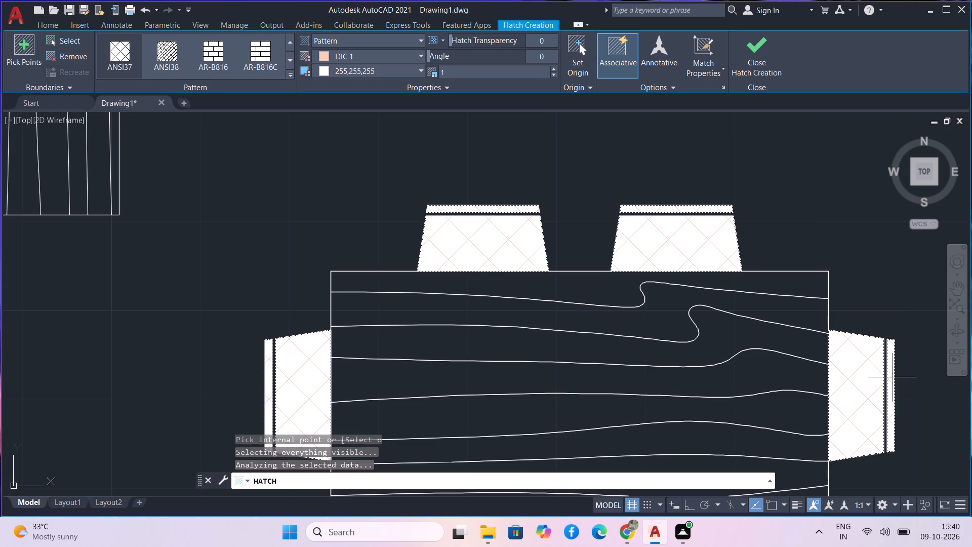
Hatch the seats and backrests of the two south dining chairs and finish the ANSI37 hatch.
scroll(881, 424, "down", 3)
middle_click_drag(771, 403, 717, 266)
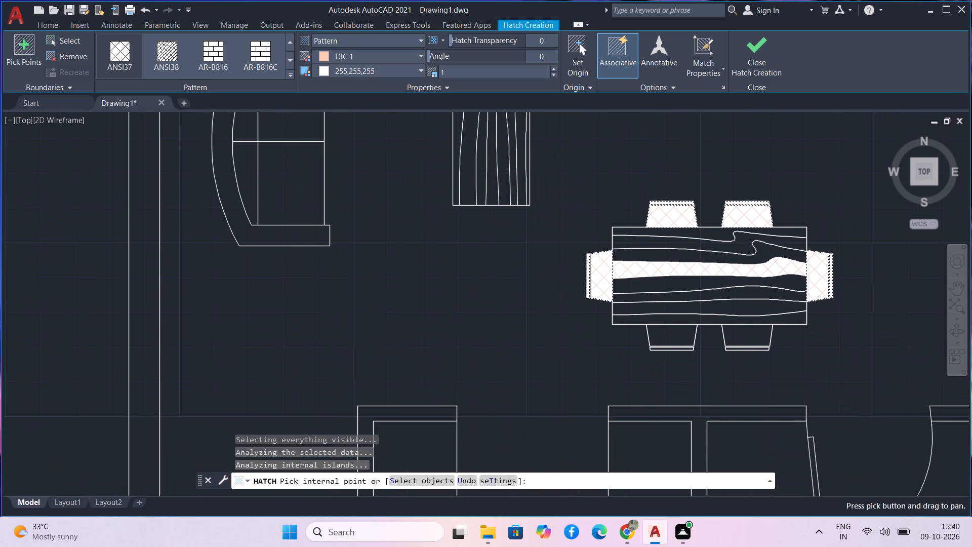
left_click(674, 340)
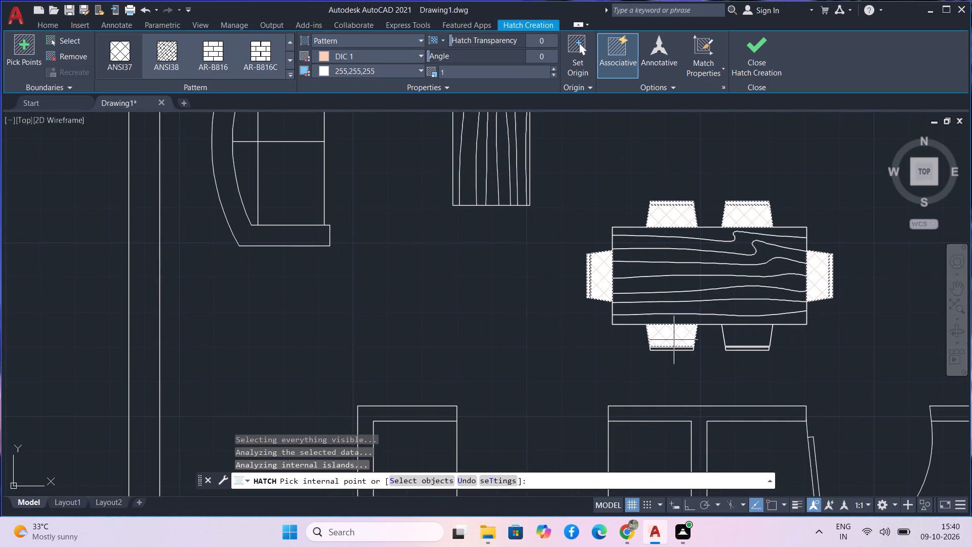
left_click(745, 337)
scroll(743, 346, "up", 3)
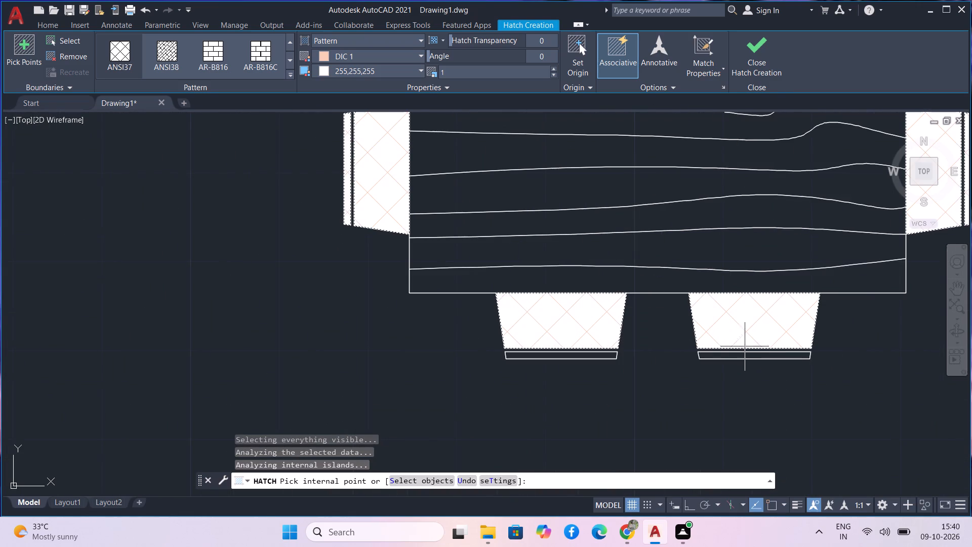
left_click(747, 358)
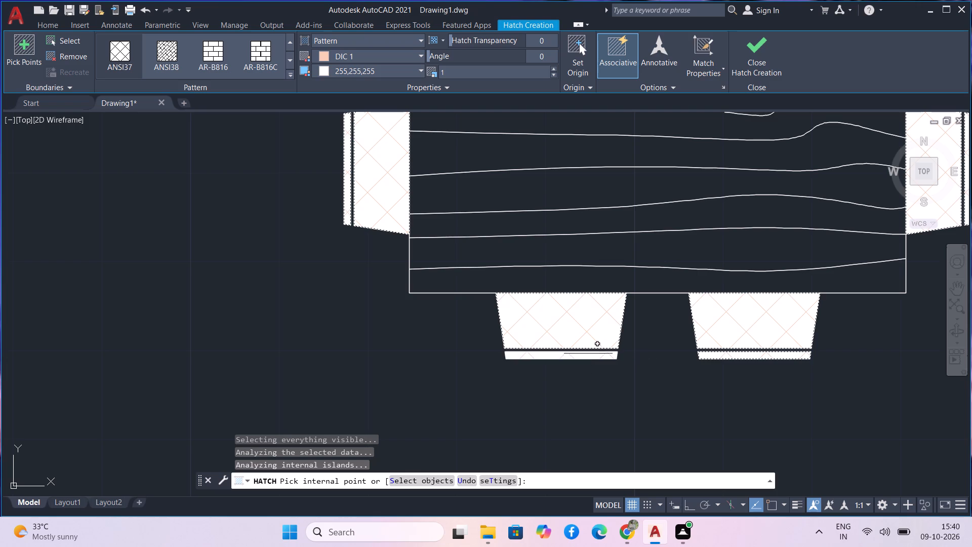
left_click(588, 354)
scroll(521, 280, "down", 4)
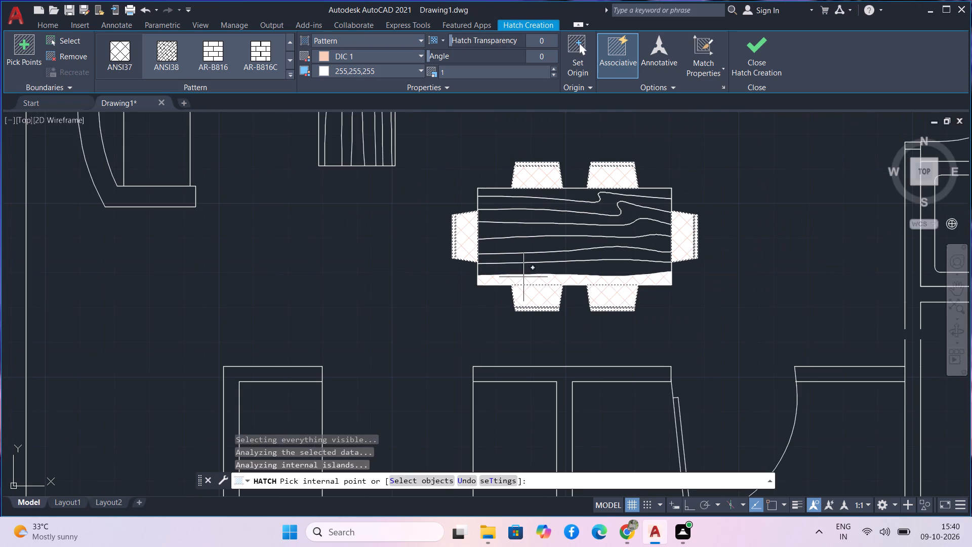
middle_click_drag(232, 209, 302, 284)
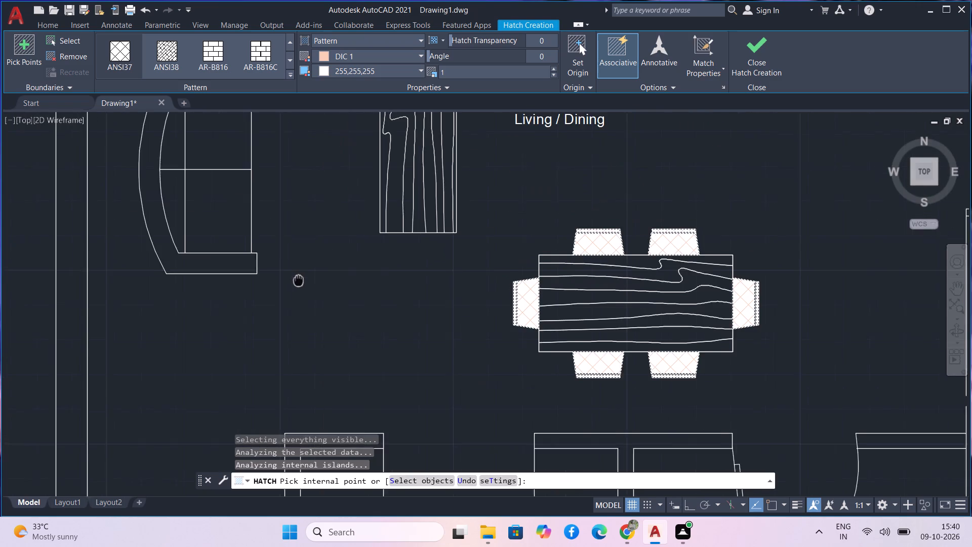
middle_click_drag(302, 284, 307, 302)
scroll(307, 302, "down", 1)
scroll(469, 231, "down", 2)
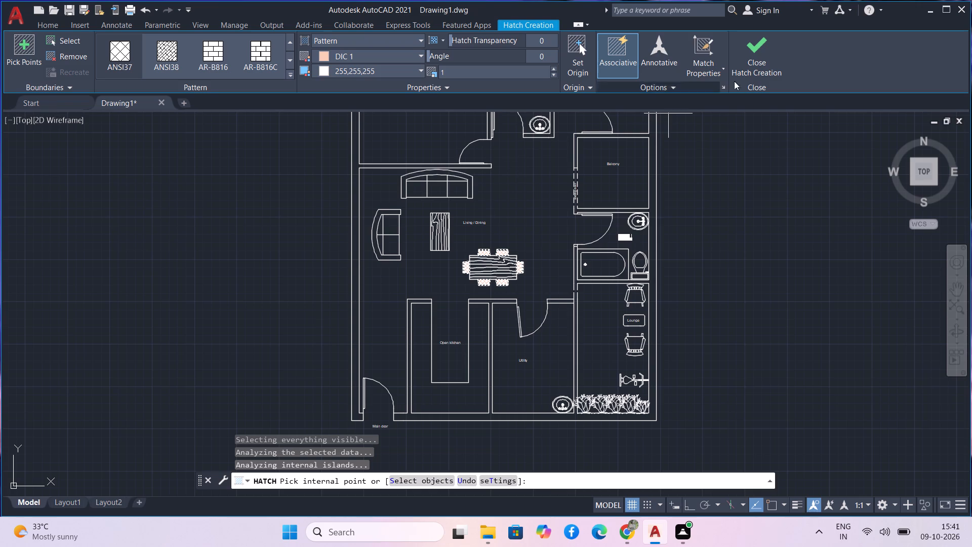
left_click(757, 50)
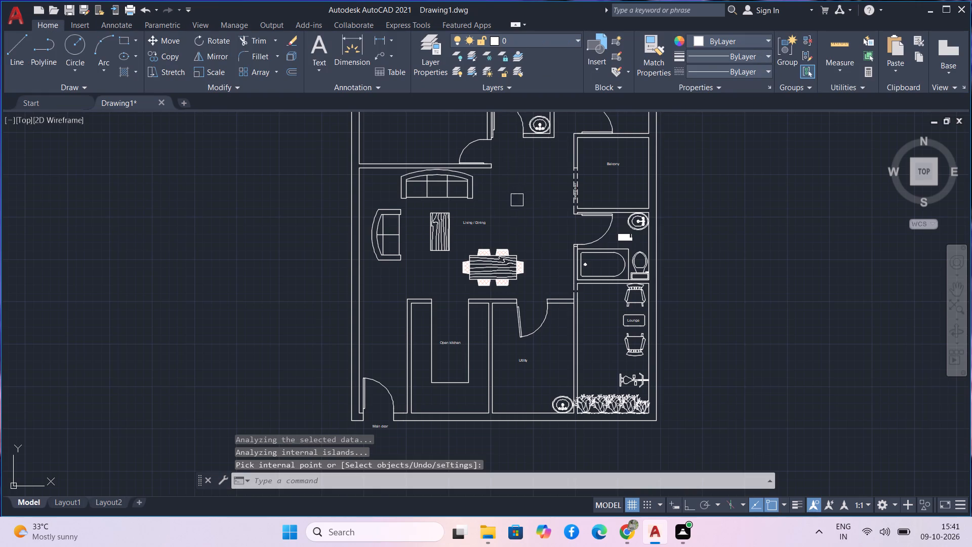
Start a new hatch set to a Solid fill in the dark red colour 153,27,30.
scroll(516, 223, "down", 2)
scroll(515, 232, "up", 1)
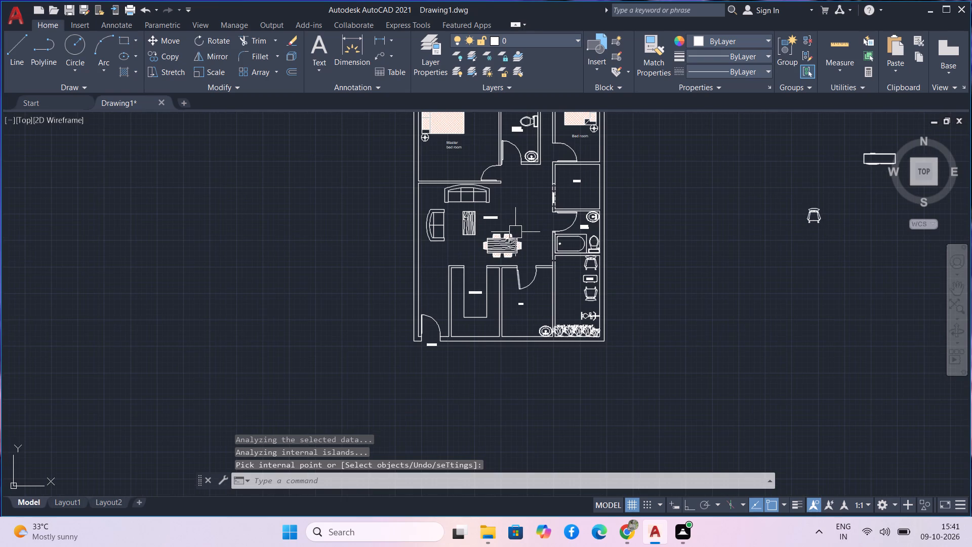
type("h")
key("space")
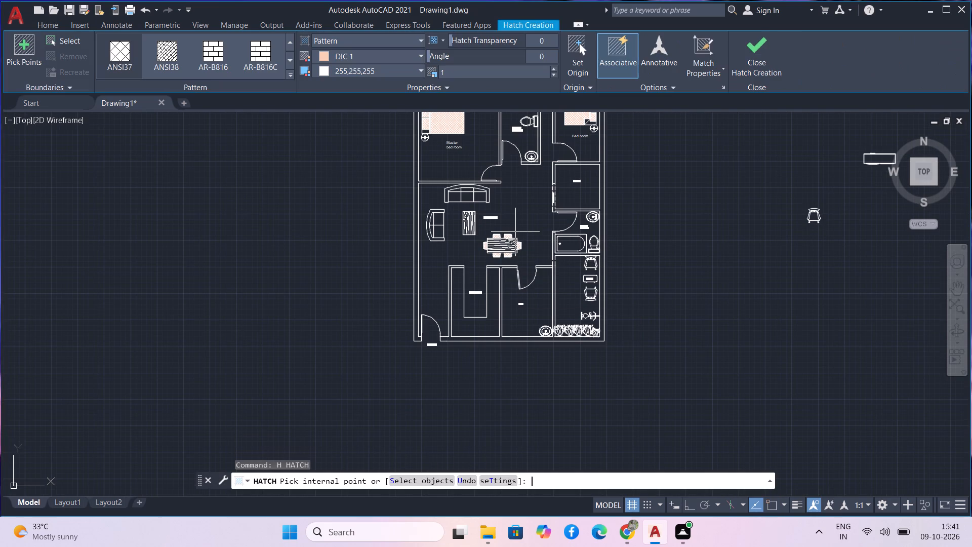
left_click(353, 45)
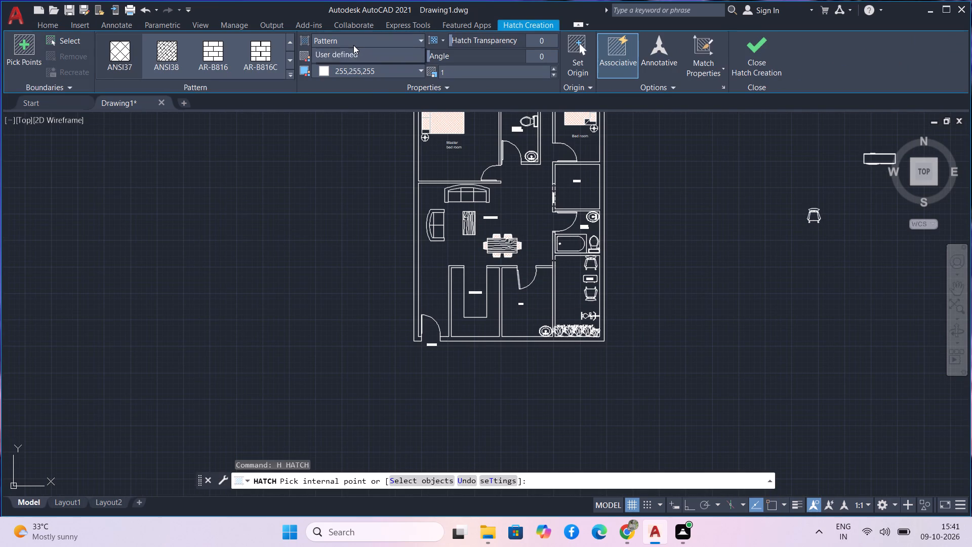
left_click(348, 53)
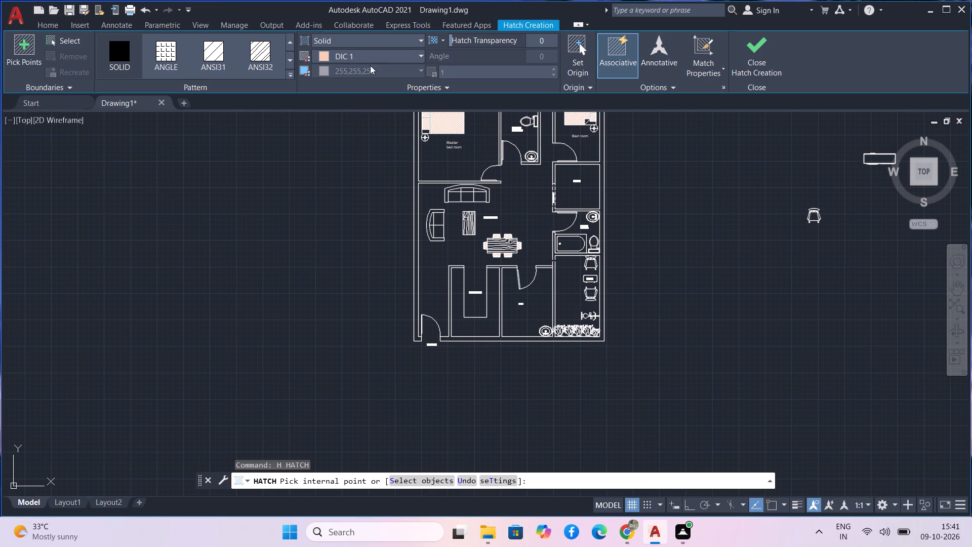
left_click(383, 52)
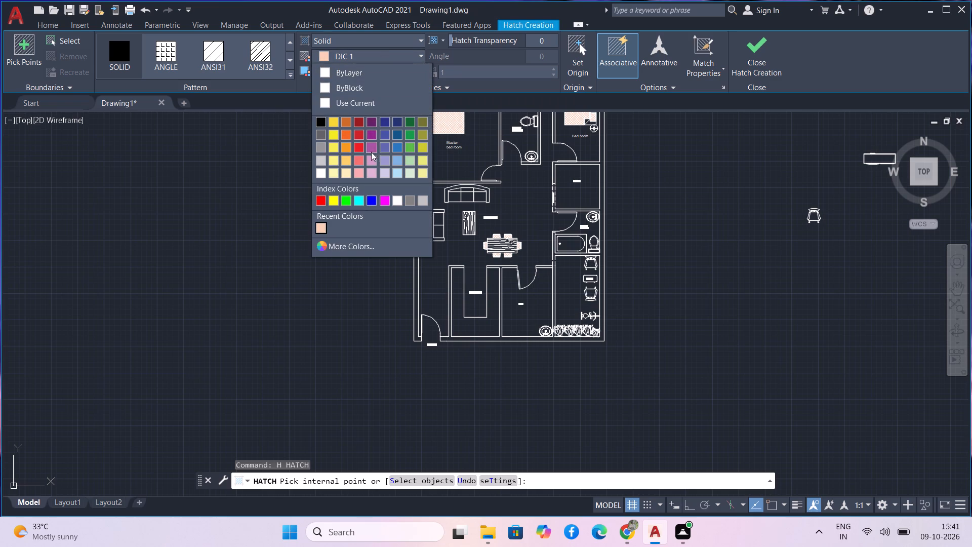
left_click(359, 122)
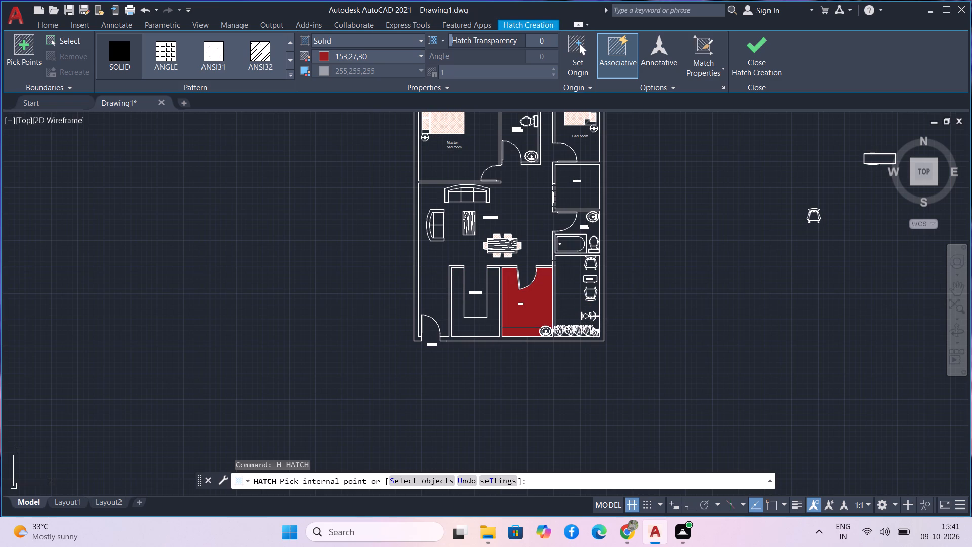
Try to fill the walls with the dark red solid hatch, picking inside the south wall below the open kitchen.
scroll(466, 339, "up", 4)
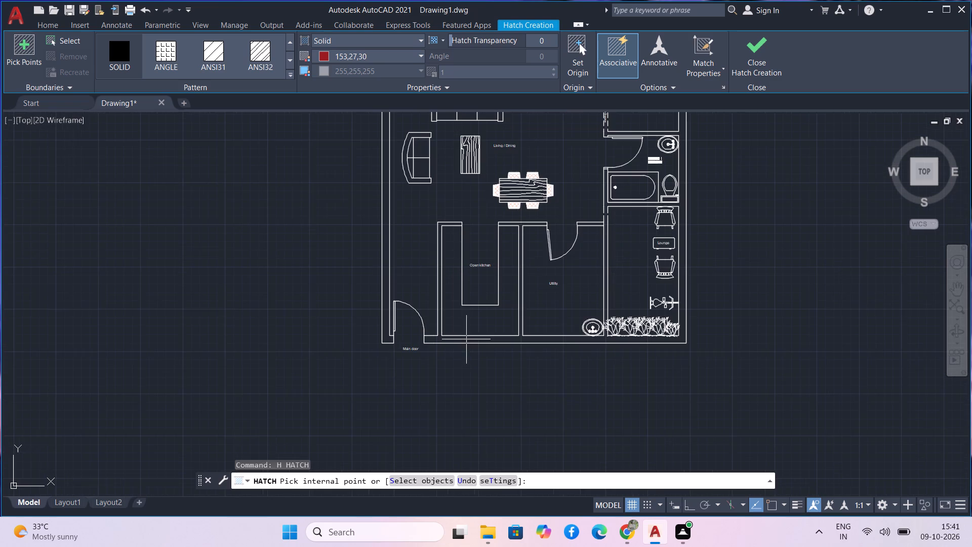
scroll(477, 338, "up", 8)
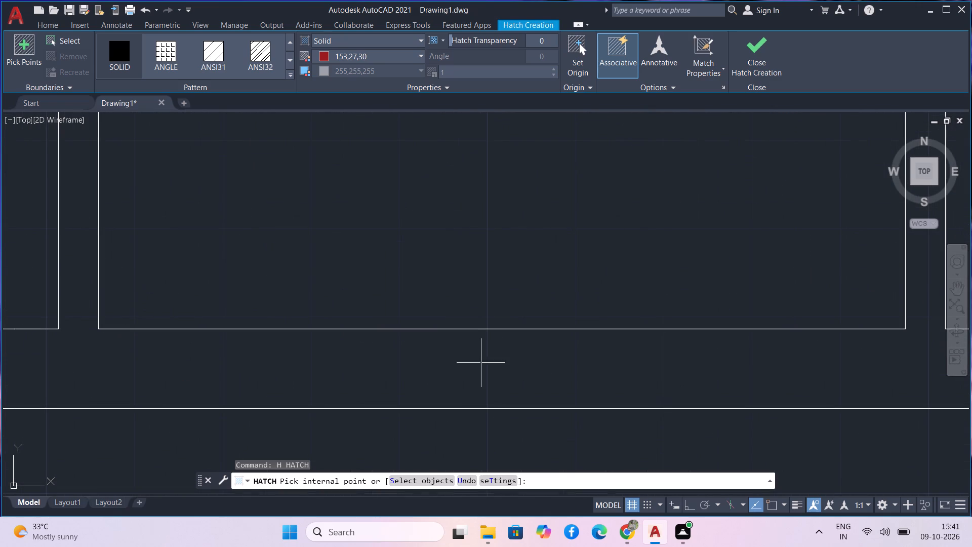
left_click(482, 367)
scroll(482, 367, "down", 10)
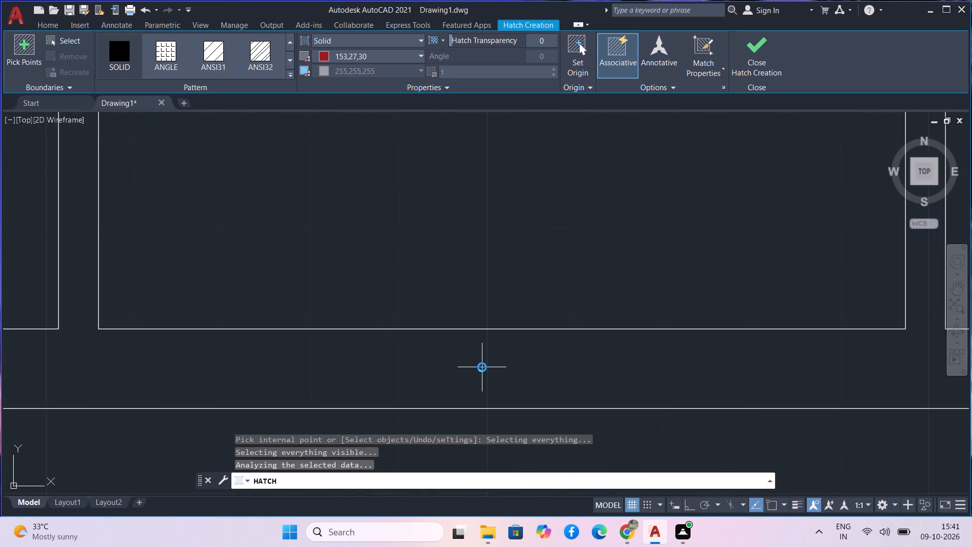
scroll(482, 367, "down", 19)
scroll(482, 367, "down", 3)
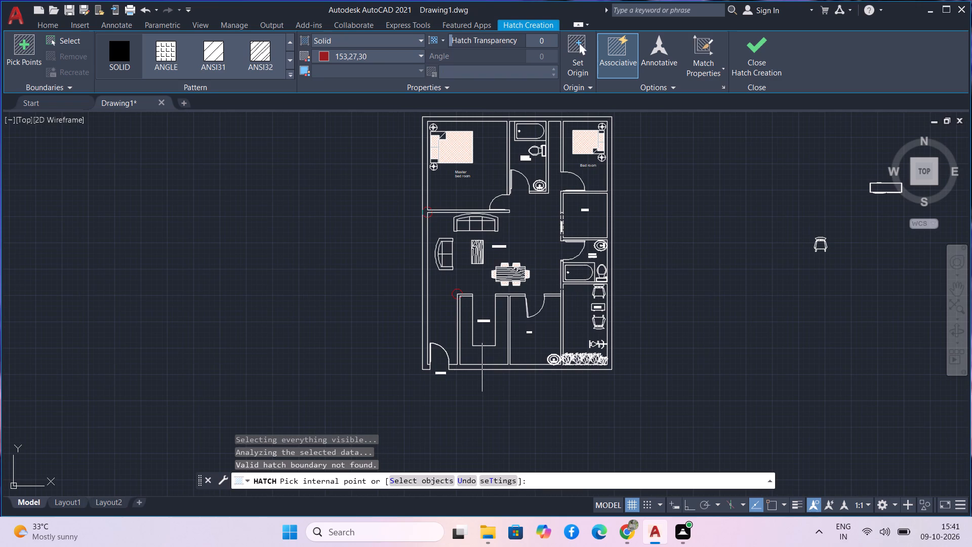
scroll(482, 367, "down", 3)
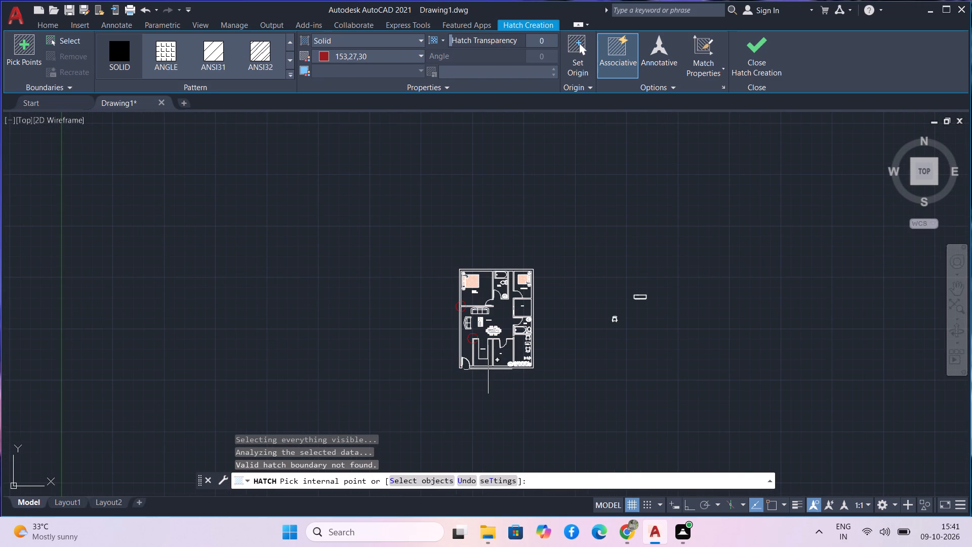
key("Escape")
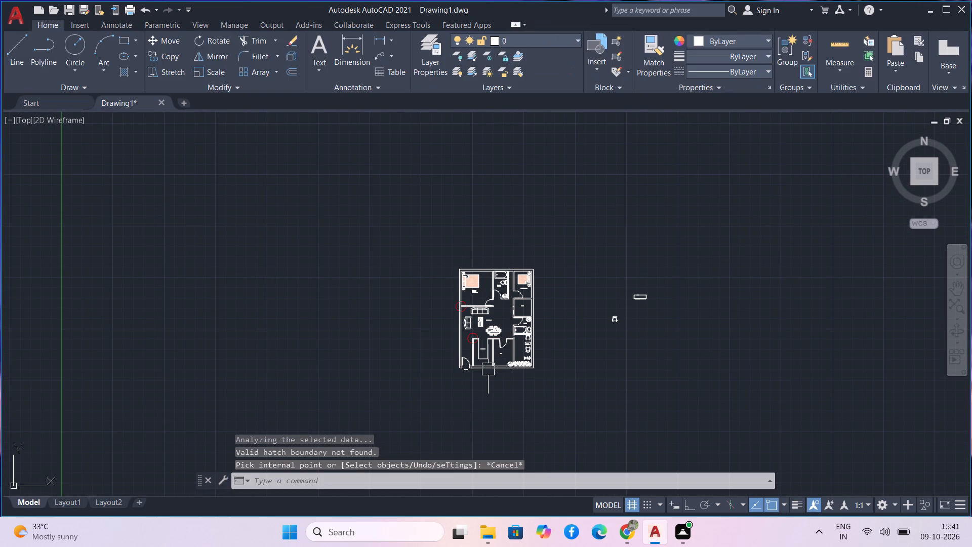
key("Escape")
Regenerate the drawing with REGEN.
type("re")
type("ge")
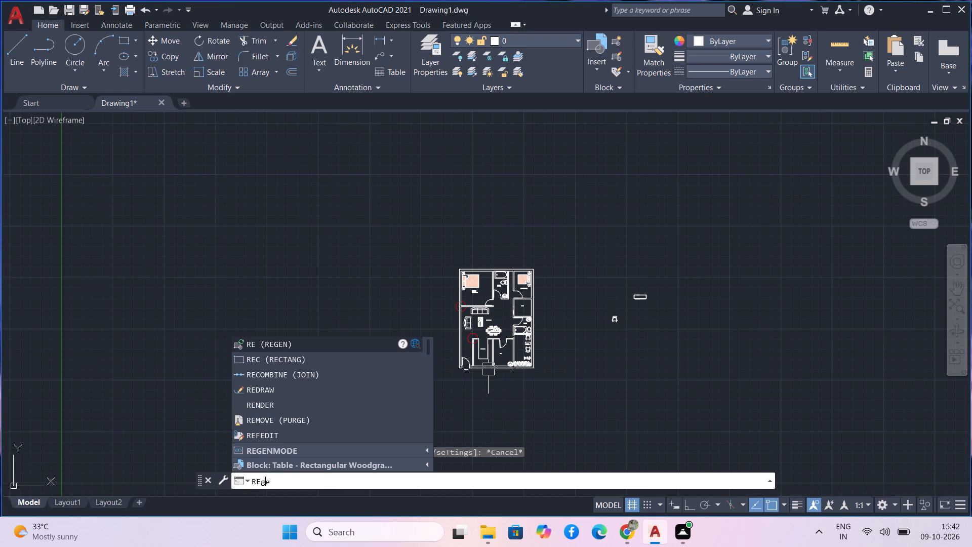
key("n")
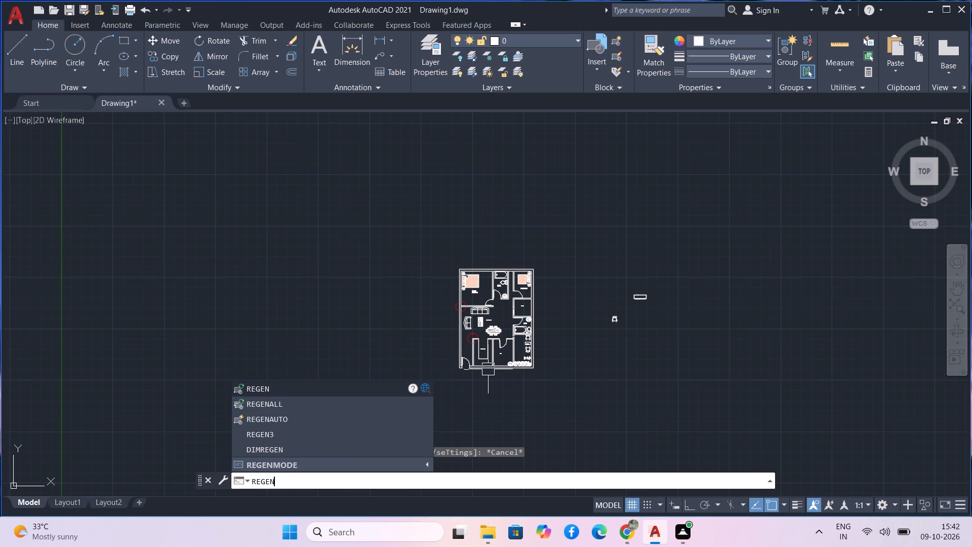
key("Return")
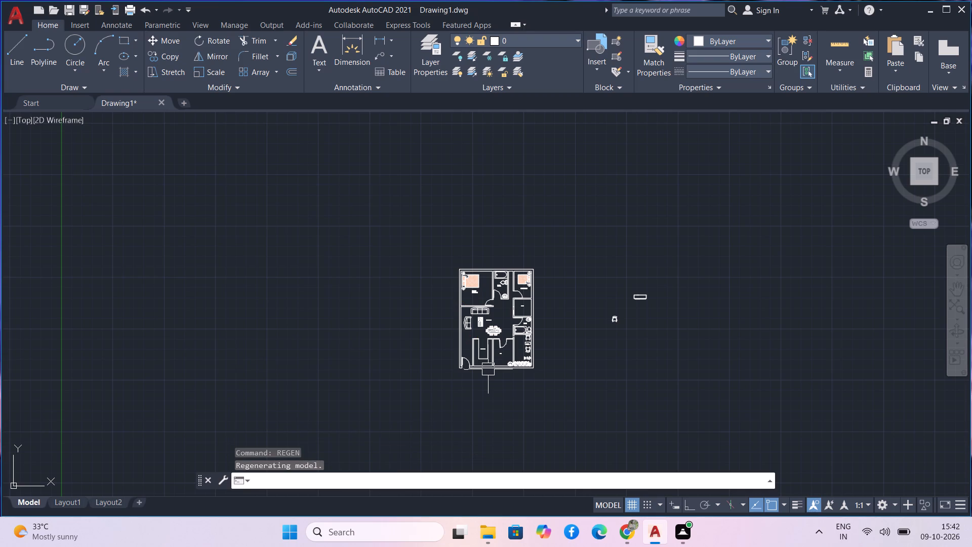
Start a new solid hatch and set its colour to DIC 43 from the DIC COLOR GUIDE(R) colour book.
type("bh")
key("BackSpace")
key("BackSpace")
type("h")
key("space")
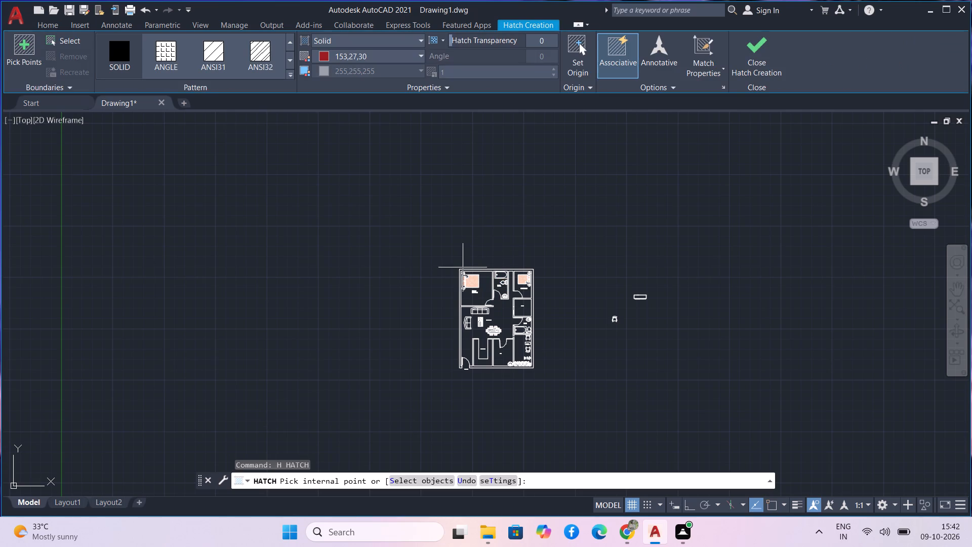
scroll(484, 263, "up", 4)
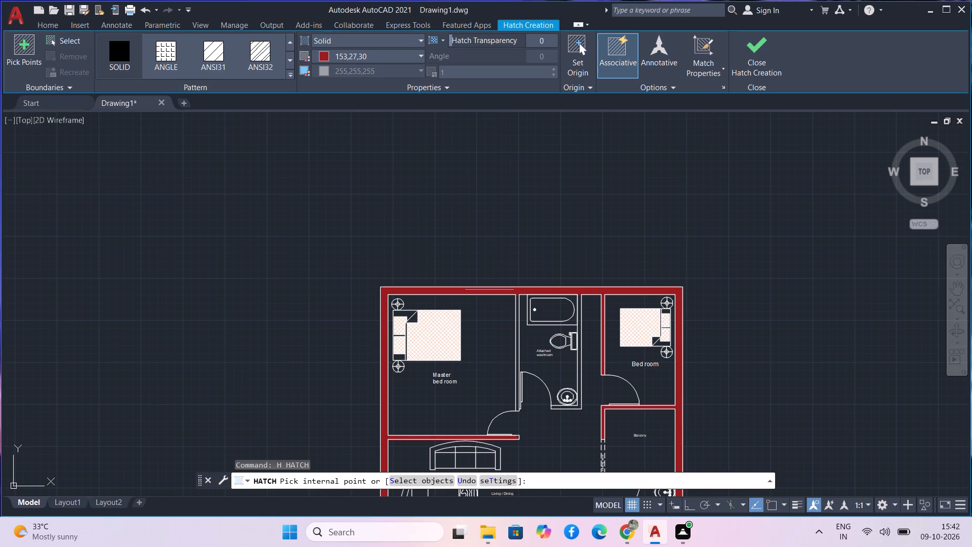
left_click(376, 59)
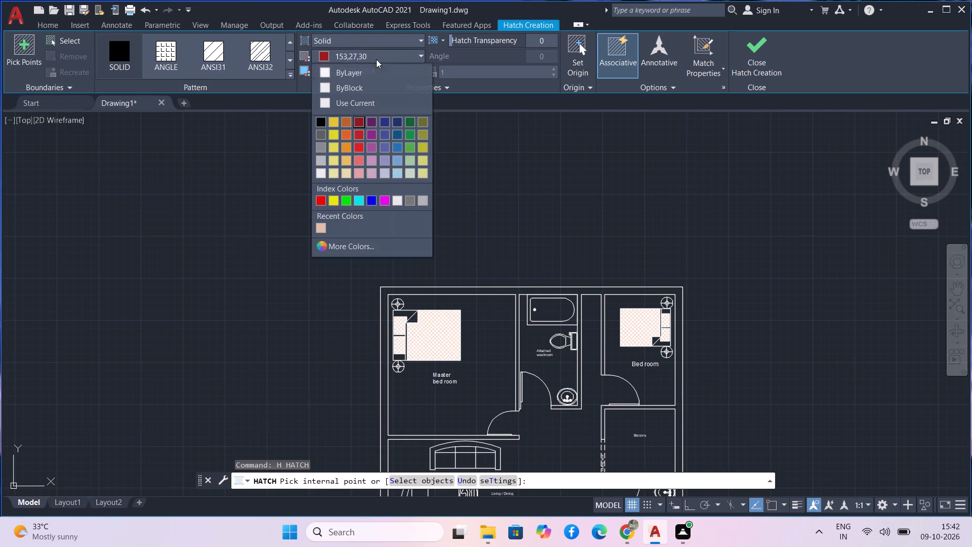
left_click(352, 251)
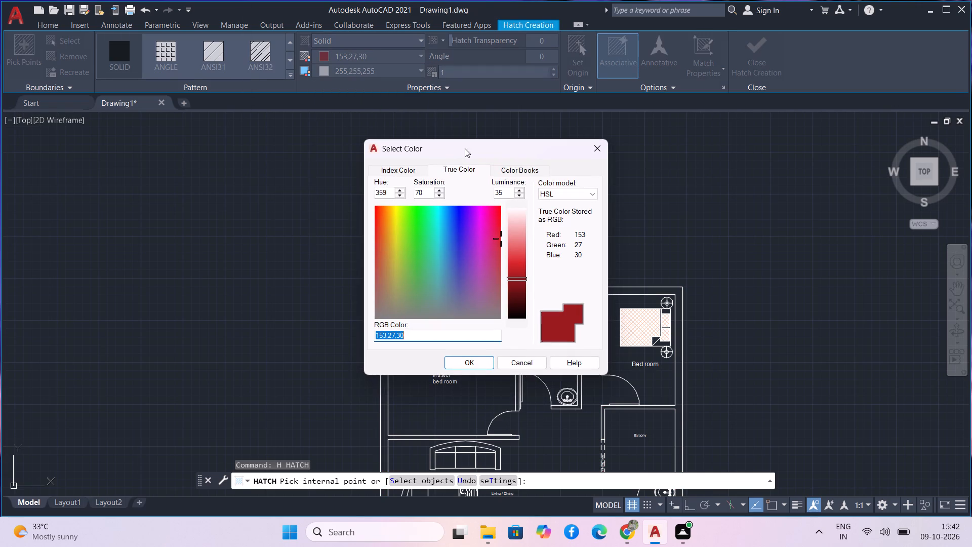
left_click(509, 166)
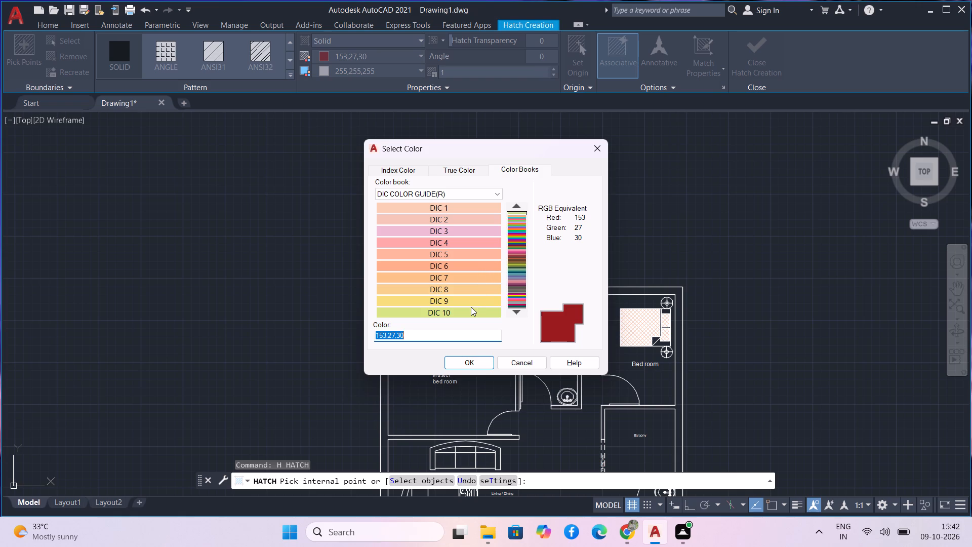
left_click(470, 310)
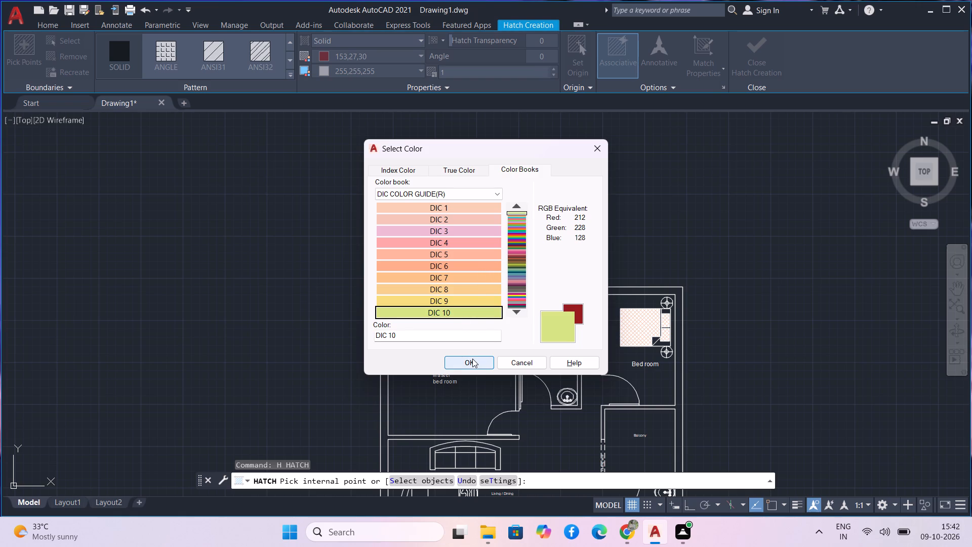
left_click(462, 276)
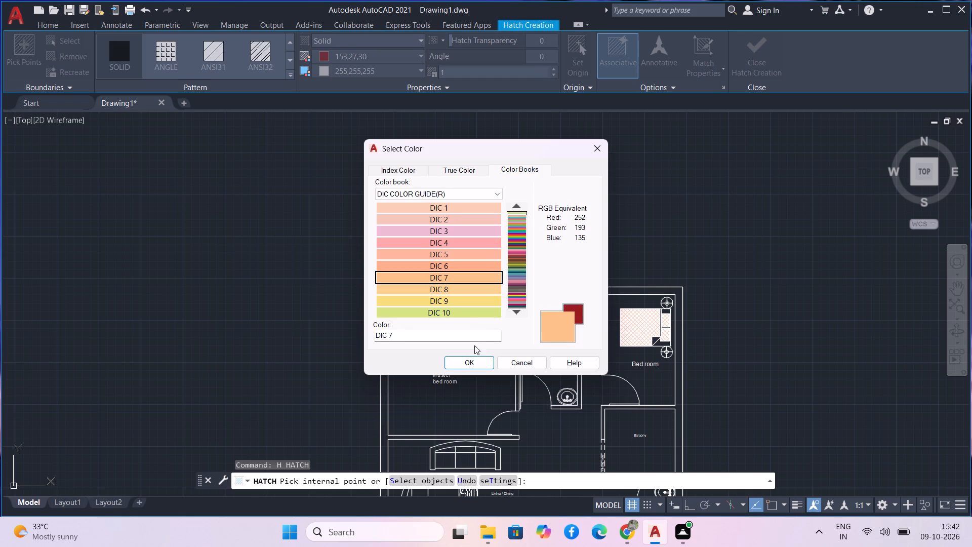
left_click(515, 311)
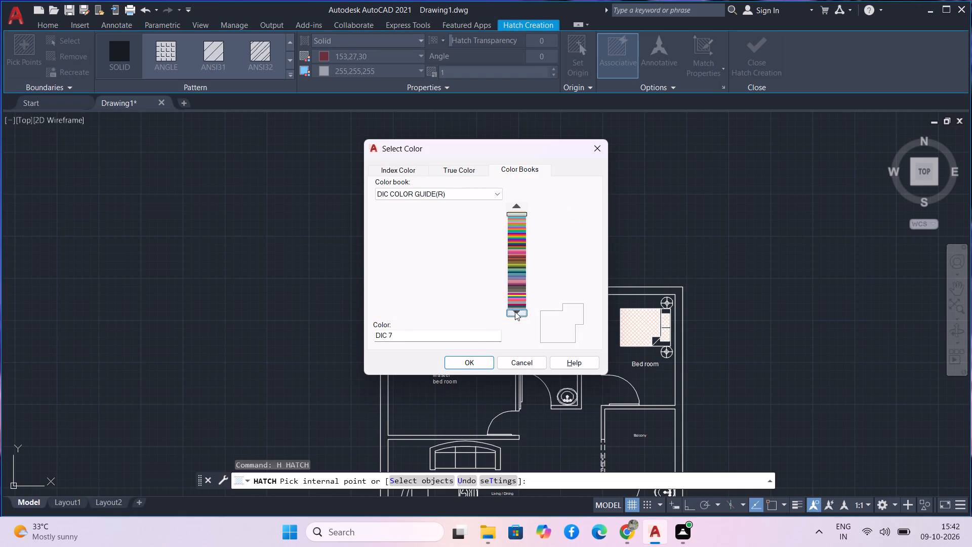
left_click(515, 311)
left_click(515, 311)
left_click(515, 311)
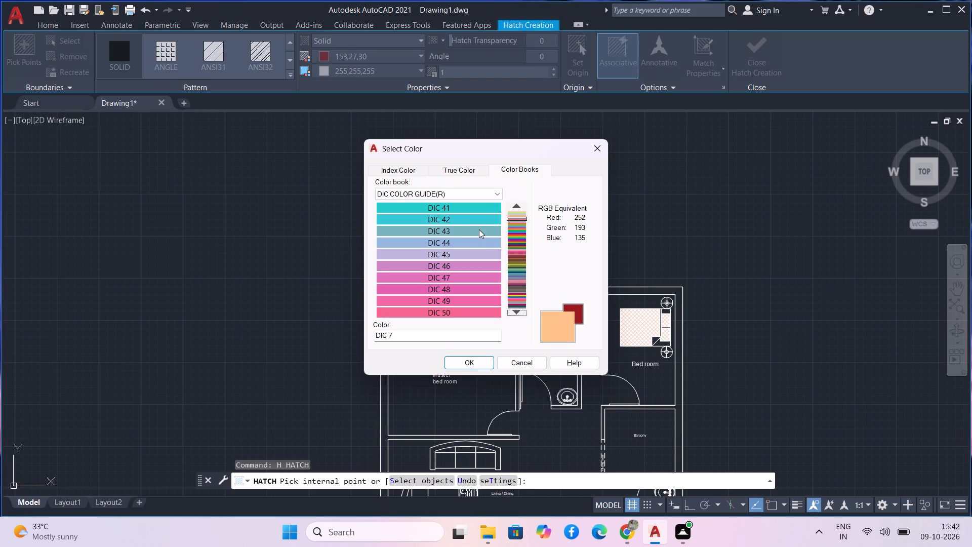
left_click(479, 229)
left_click(463, 364)
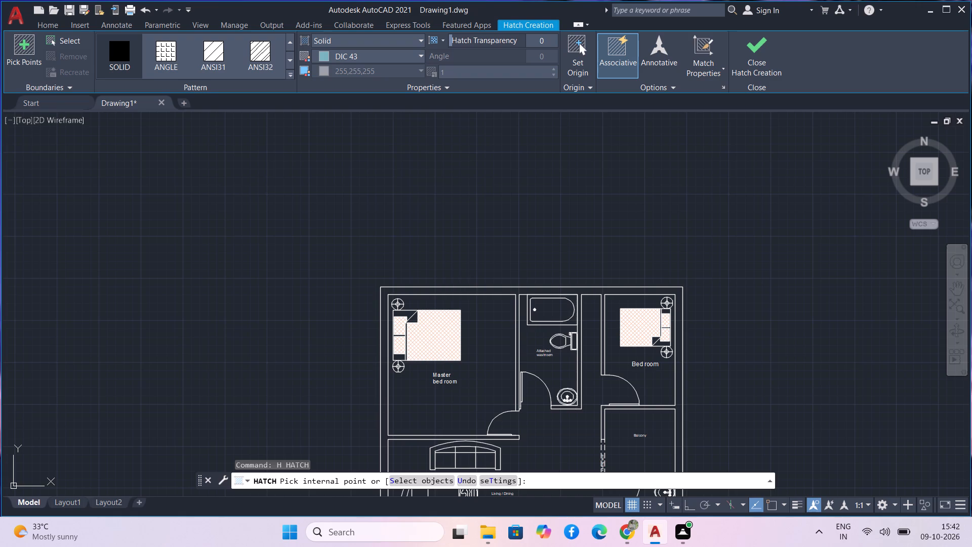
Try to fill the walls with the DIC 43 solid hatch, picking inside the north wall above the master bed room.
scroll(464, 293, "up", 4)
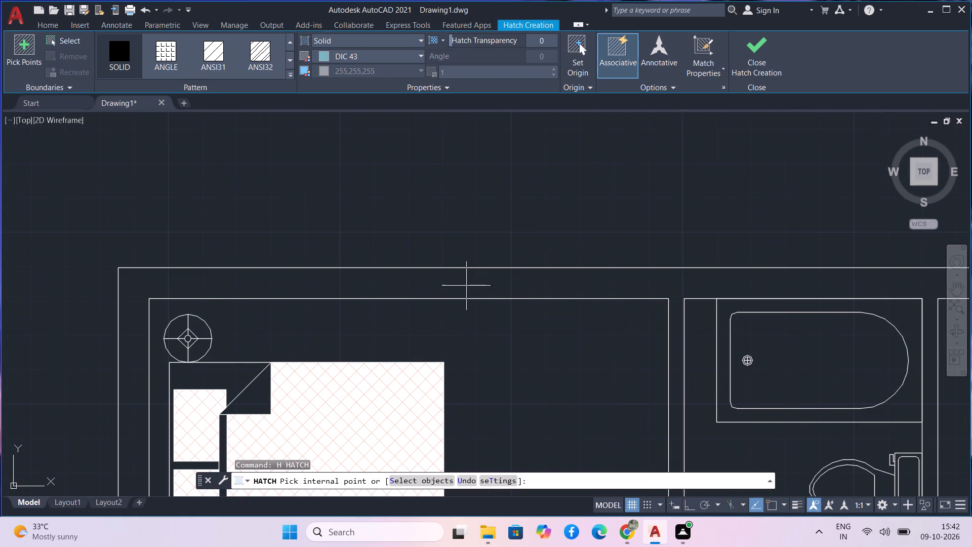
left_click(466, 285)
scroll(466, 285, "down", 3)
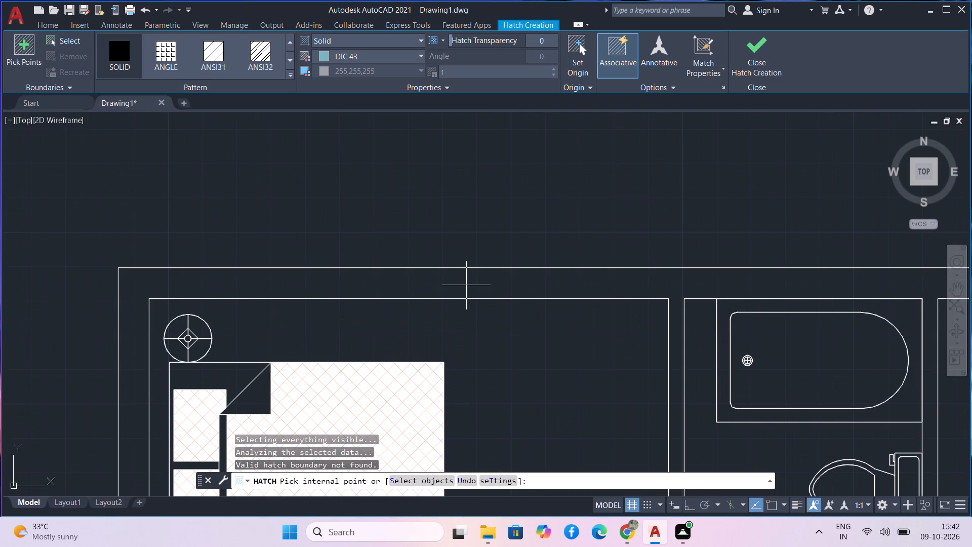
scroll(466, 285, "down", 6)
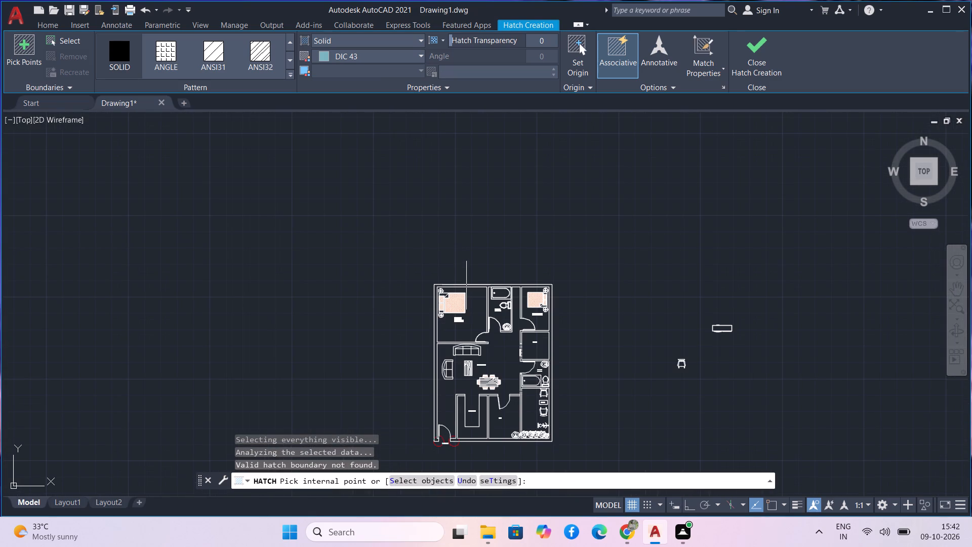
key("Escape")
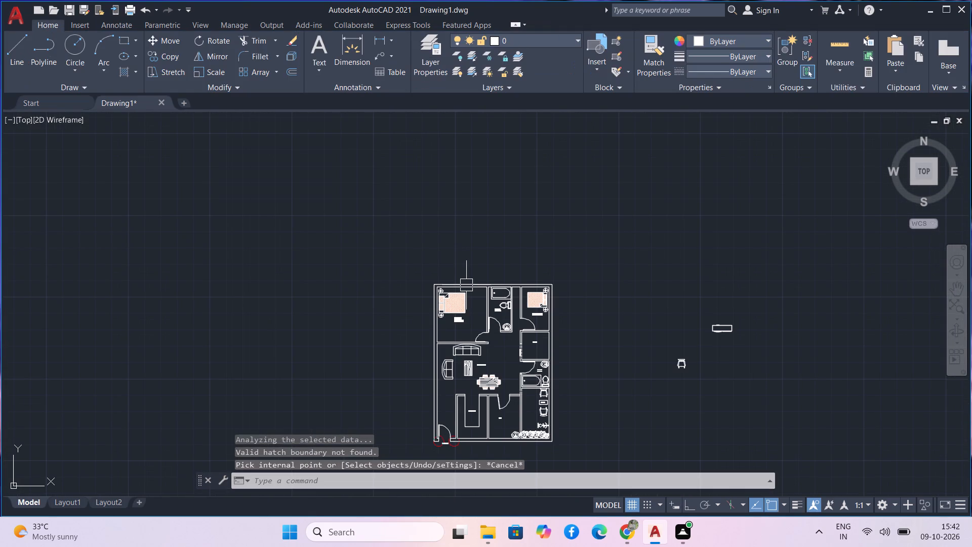
Regenerate the drawing with REGEN.
type("re")
type("ge")
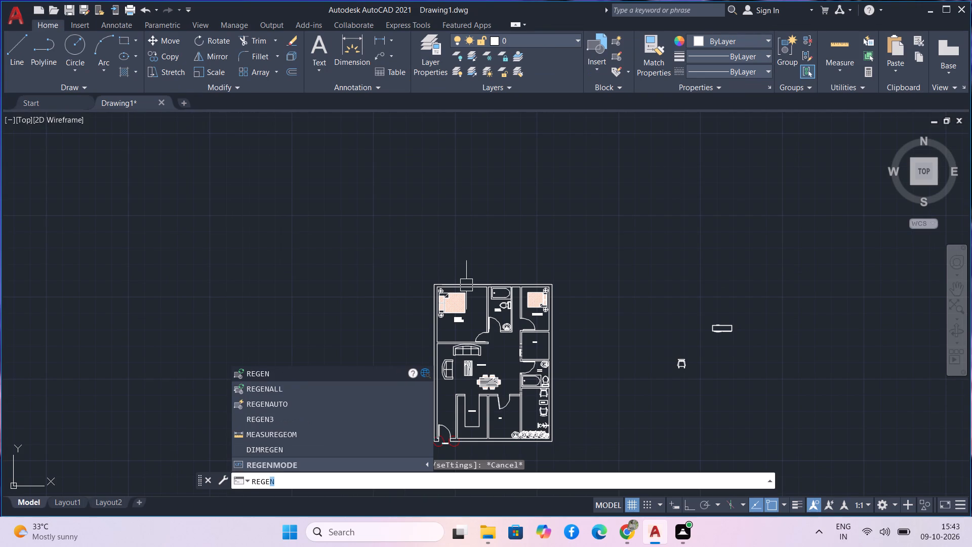
key("n")
key("space")
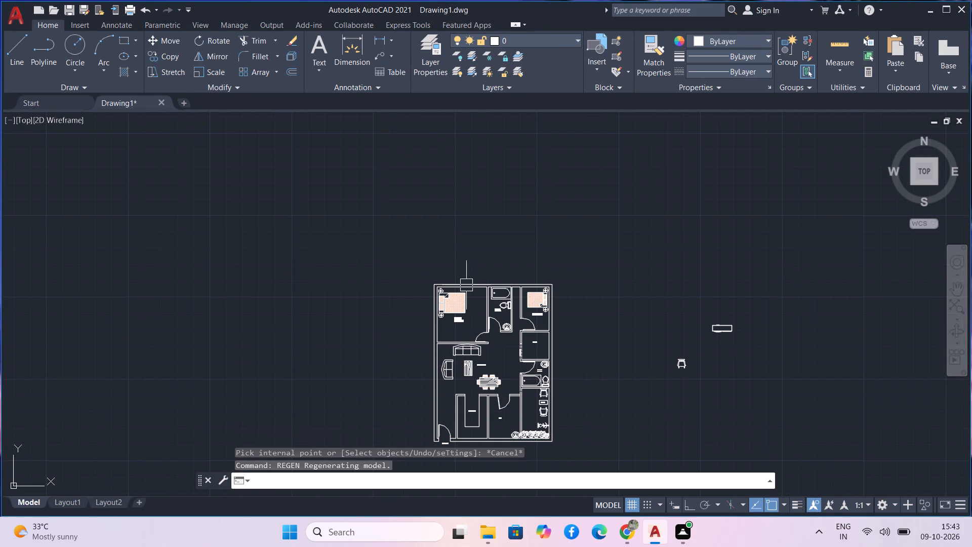
Fill the walls with a DIC 43 solid hatch, picking inside the north wall above the master bed room.
type("h")
key("space")
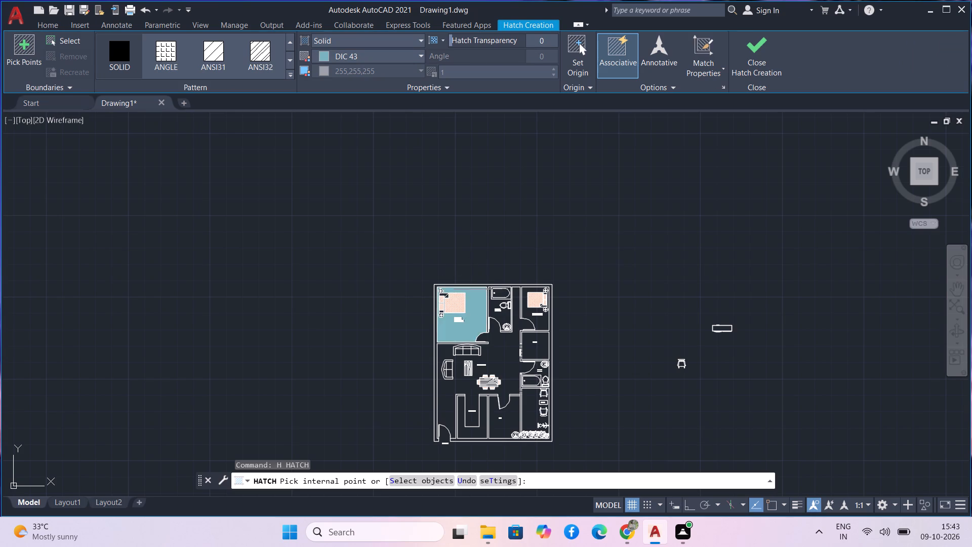
scroll(478, 285, "up", 1)
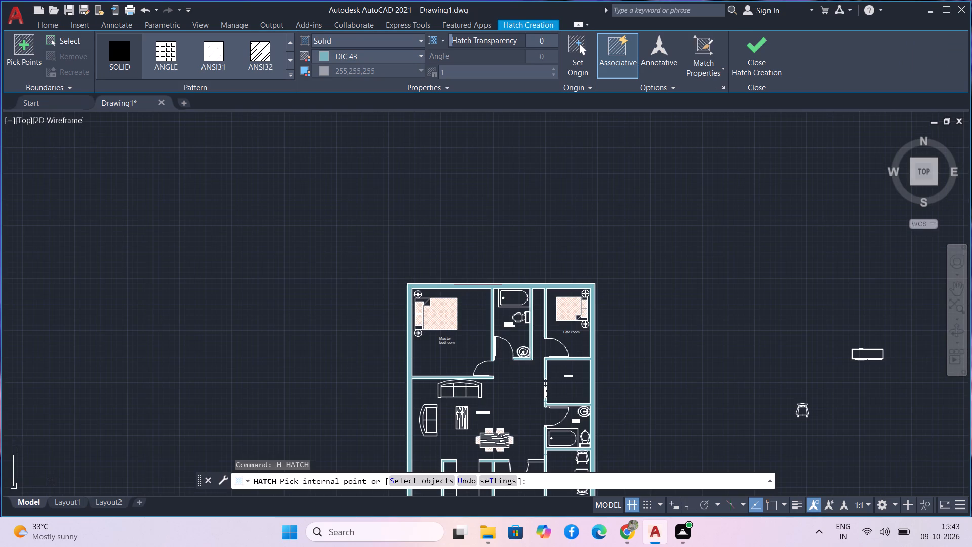
scroll(478, 285, "up", 2)
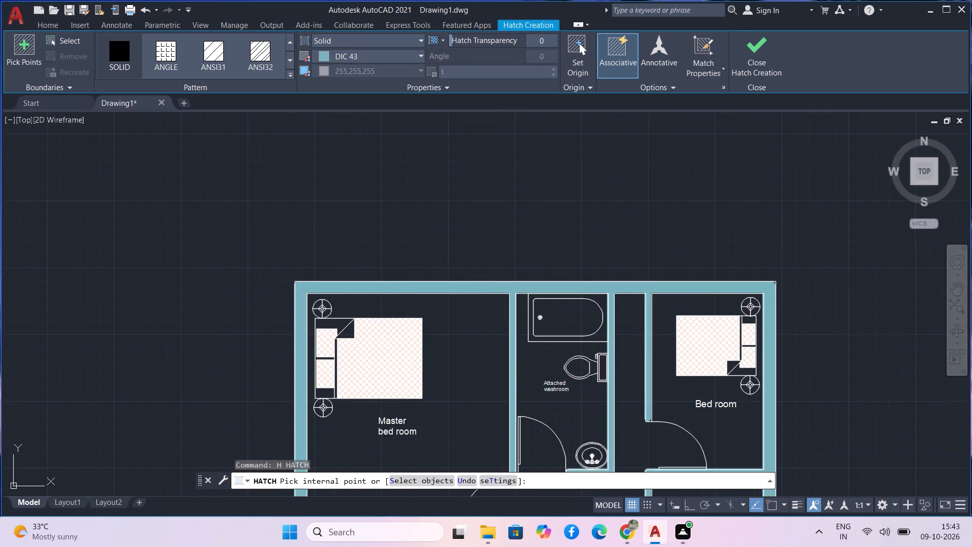
left_click(478, 285)
Change the wall hatch colour to DIC 198 from the DIC COLOR GUIDE(R) colour book and finish the hatch.
scroll(478, 285, "down", 4)
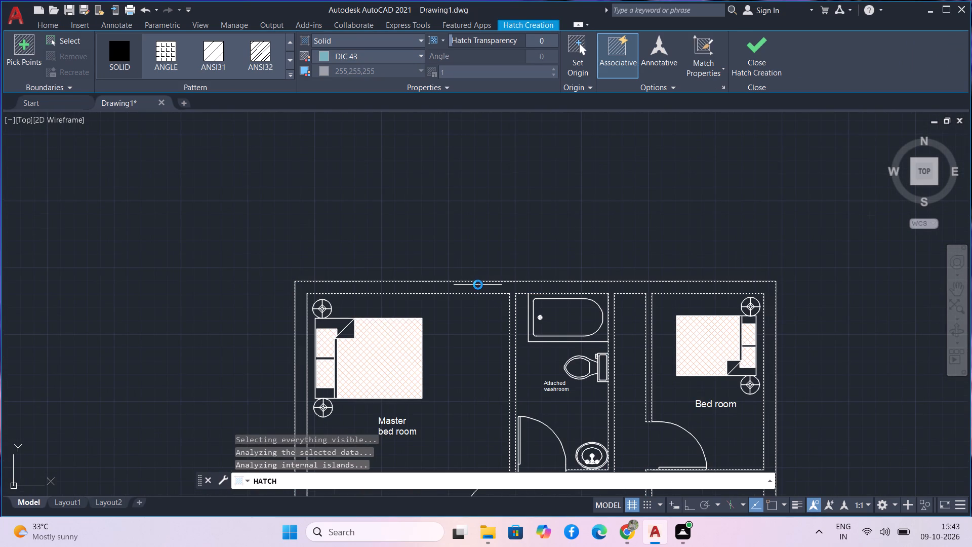
scroll(553, 299, "down", 2)
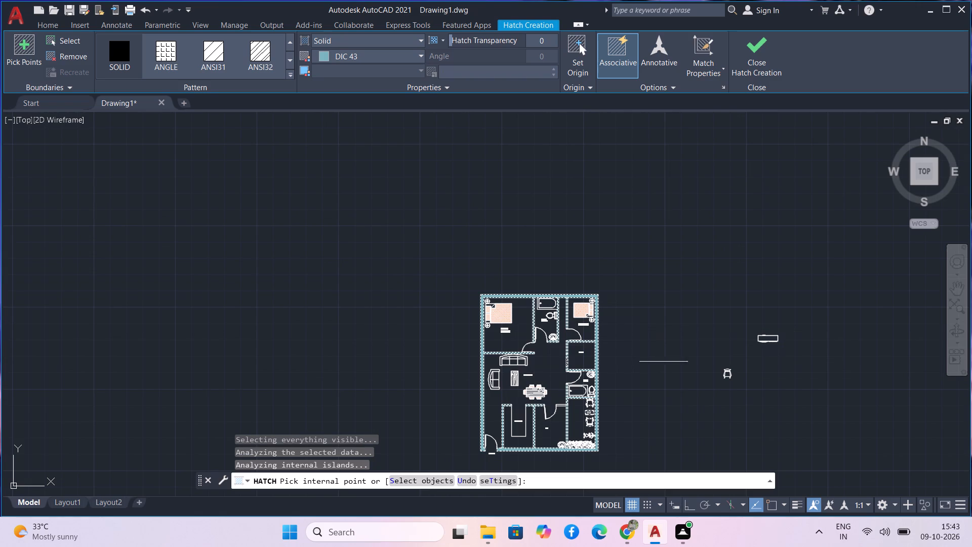
middle_click_drag(664, 362, 520, 268)
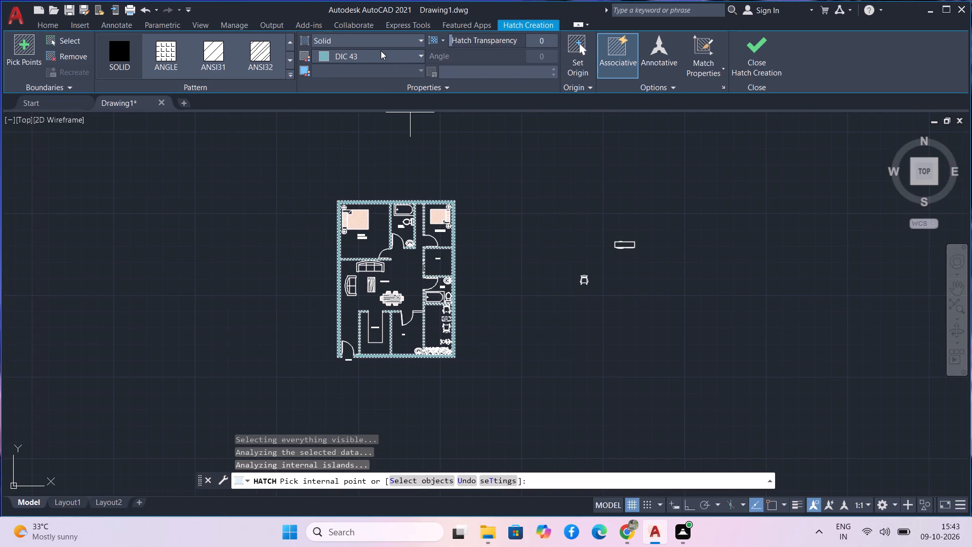
left_click(381, 51)
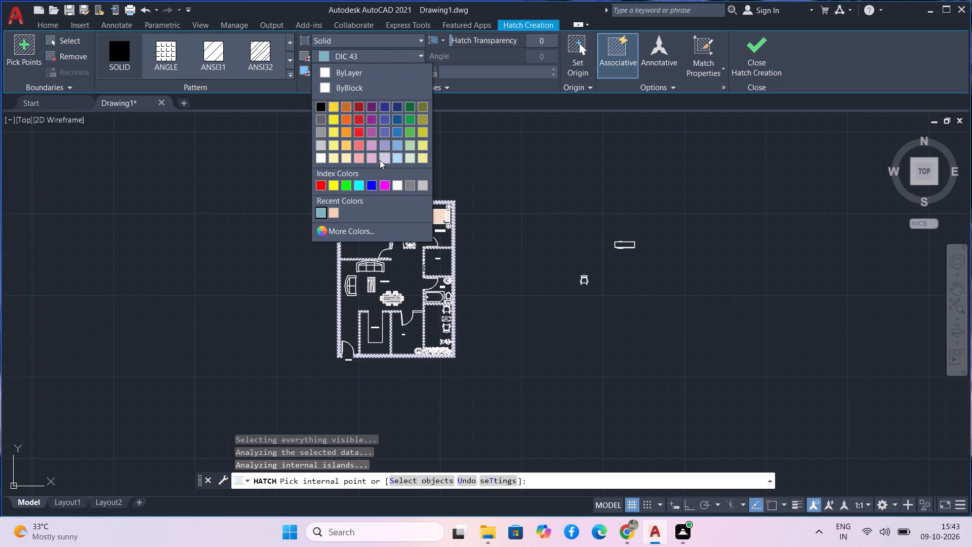
left_click(347, 228)
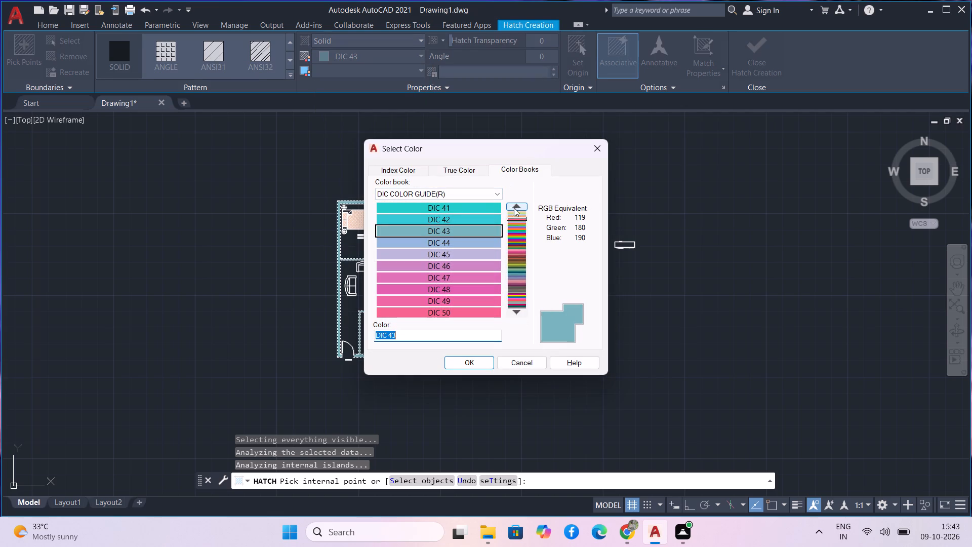
left_click(517, 310)
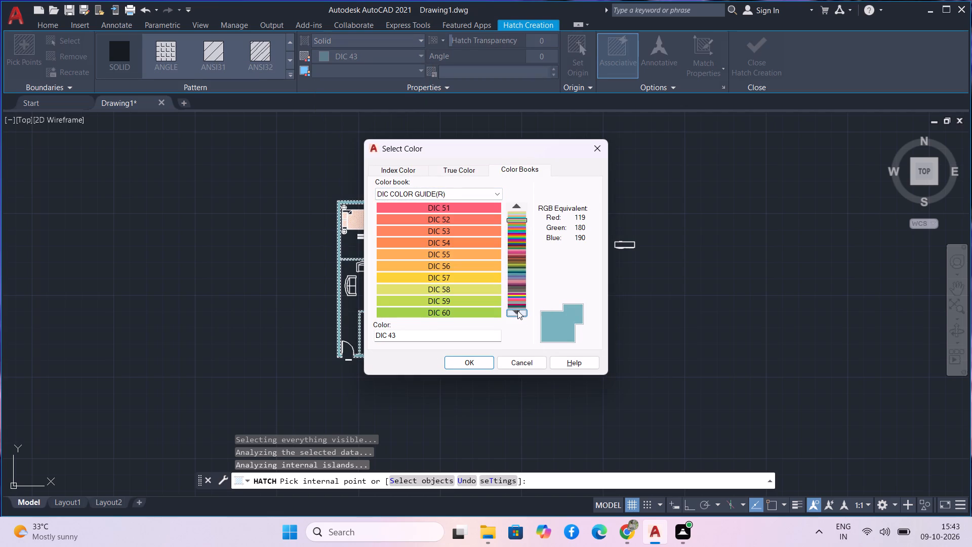
left_click(517, 310)
left_click(517, 310)
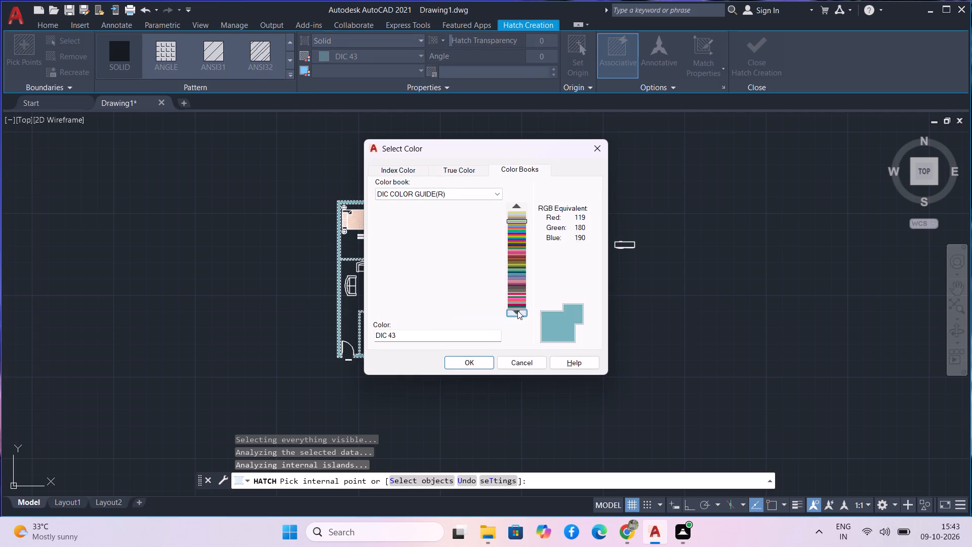
left_click(517, 310)
left_click(517, 310)
left_click(517, 310)
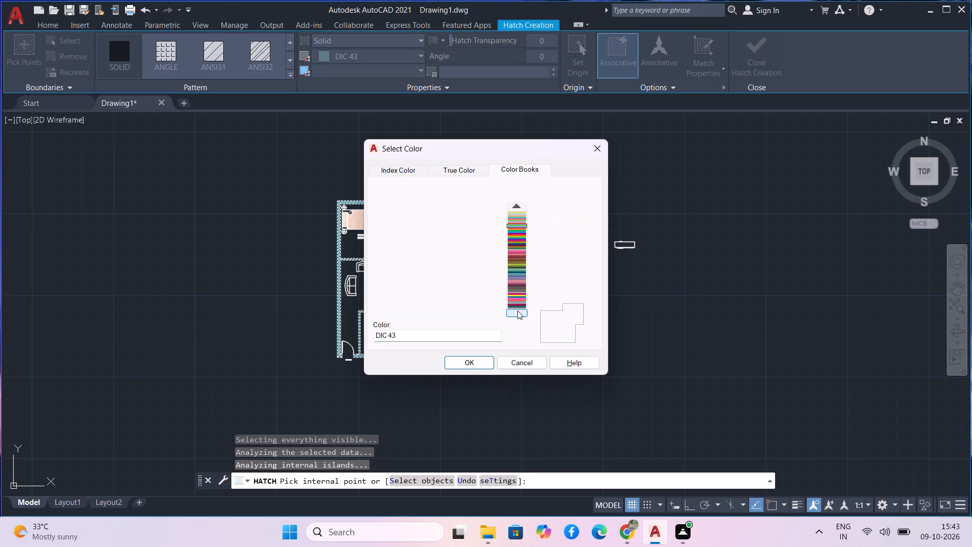
left_click(517, 310)
left_click(517, 310)
left_click(517, 310)
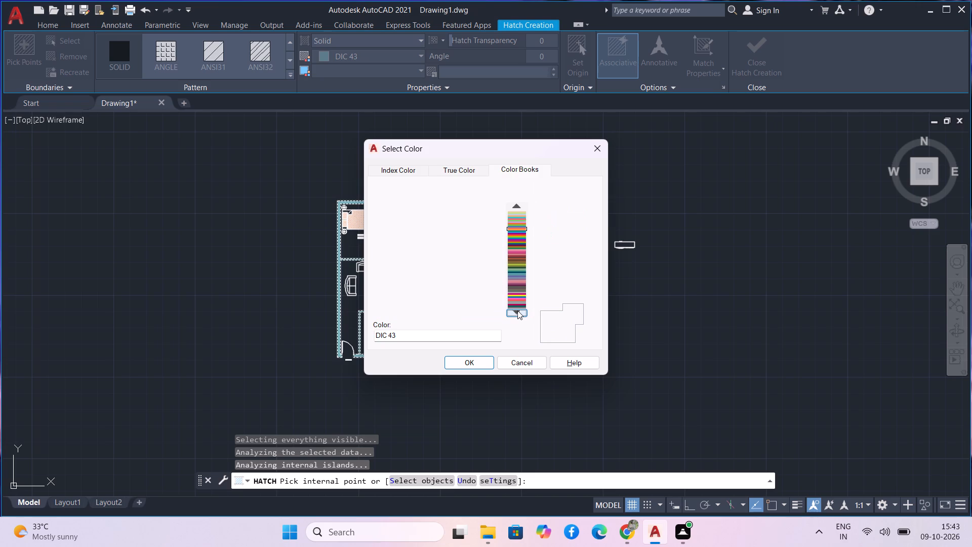
left_click(517, 310)
left_click(517, 310)
left_click(517, 310)
left_click(517, 310)
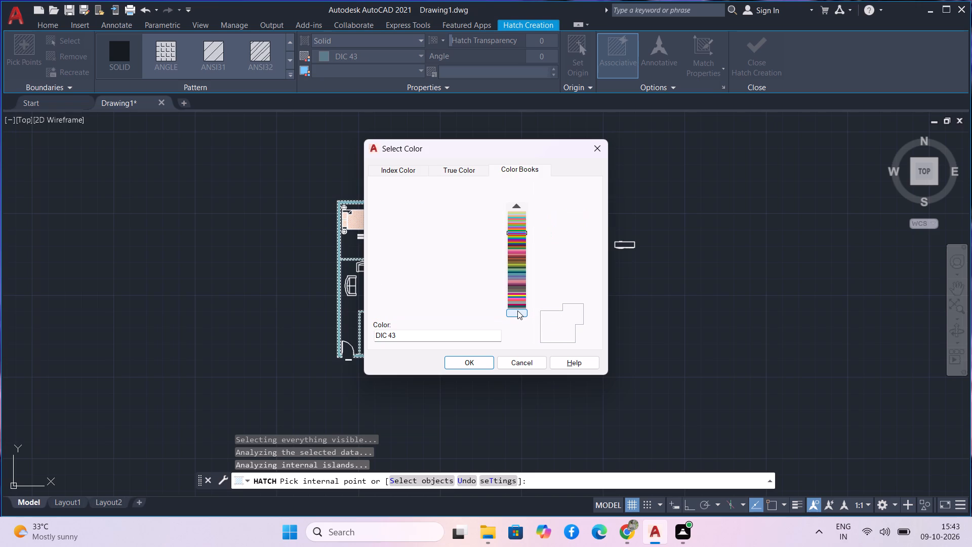
left_click(517, 310)
left_click(517, 310)
left_click(517, 310)
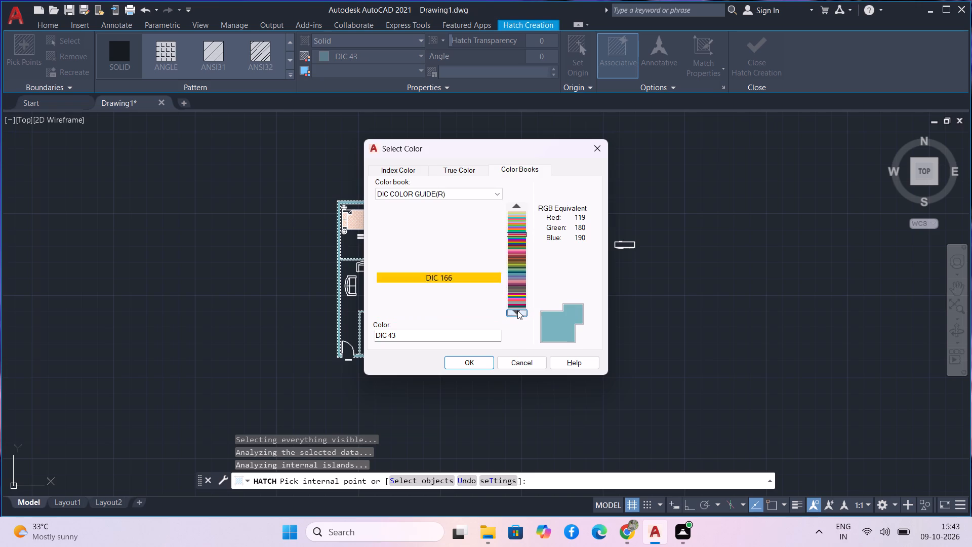
left_click(517, 310)
left_click(517, 310)
left_click(517, 310)
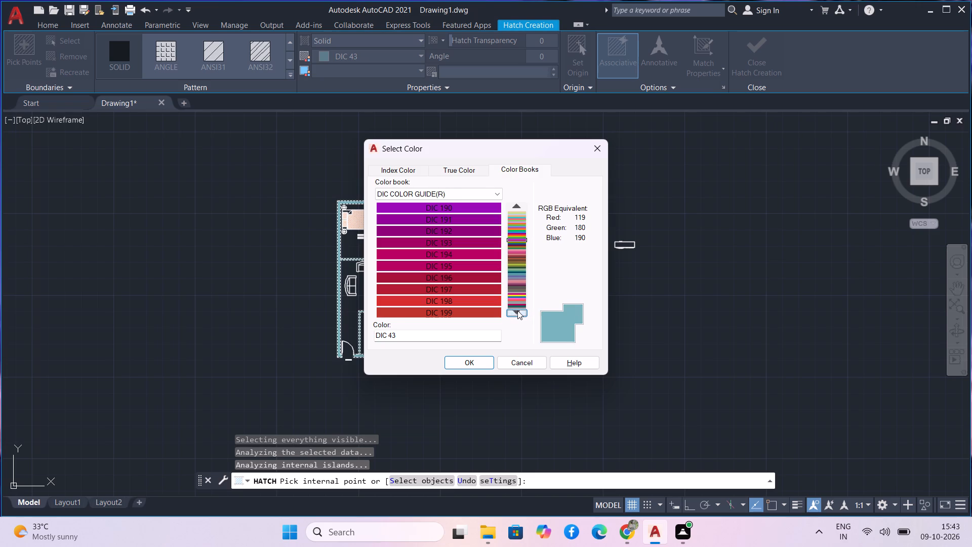
left_click(445, 300)
left_click(469, 363)
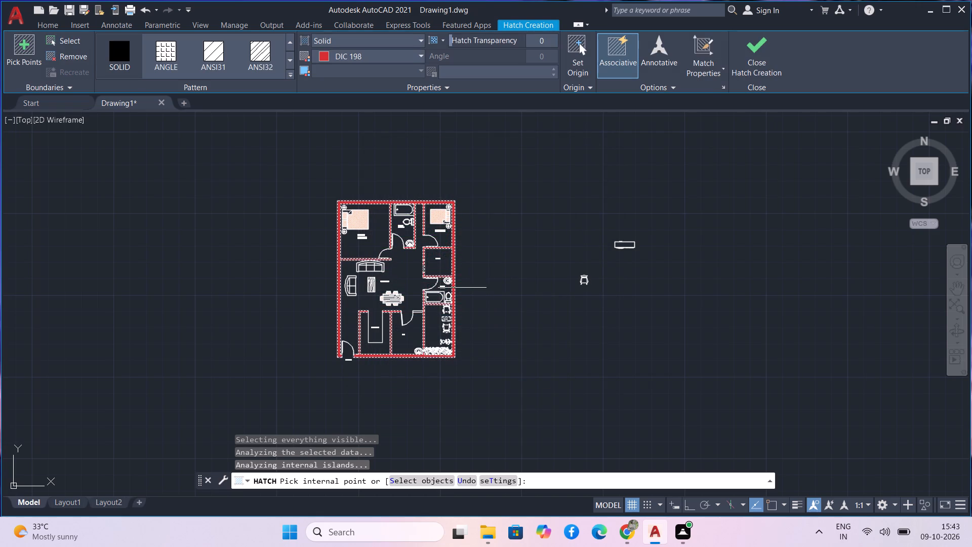
scroll(464, 284, "up", 2)
middle_click_drag(469, 284, 534, 258)
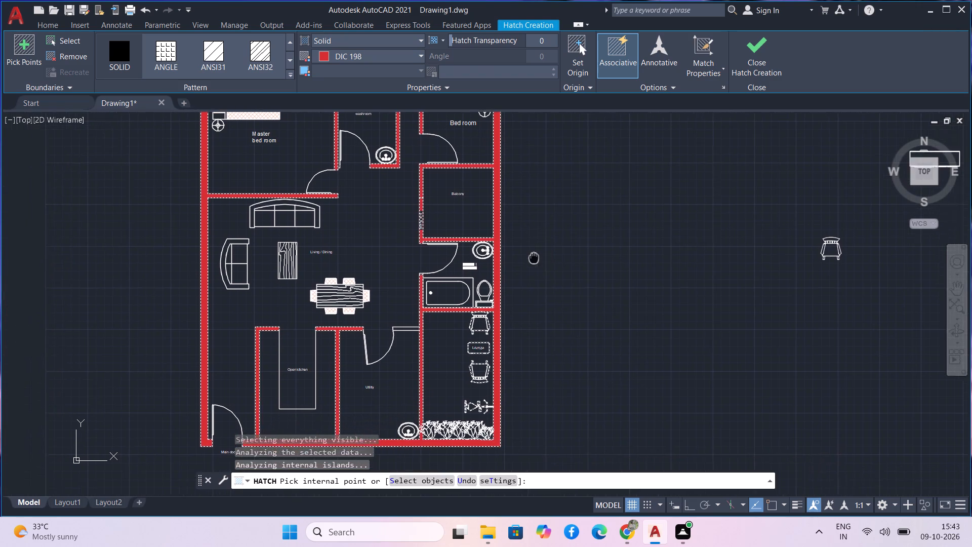
middle_click_drag(534, 258, 582, 307)
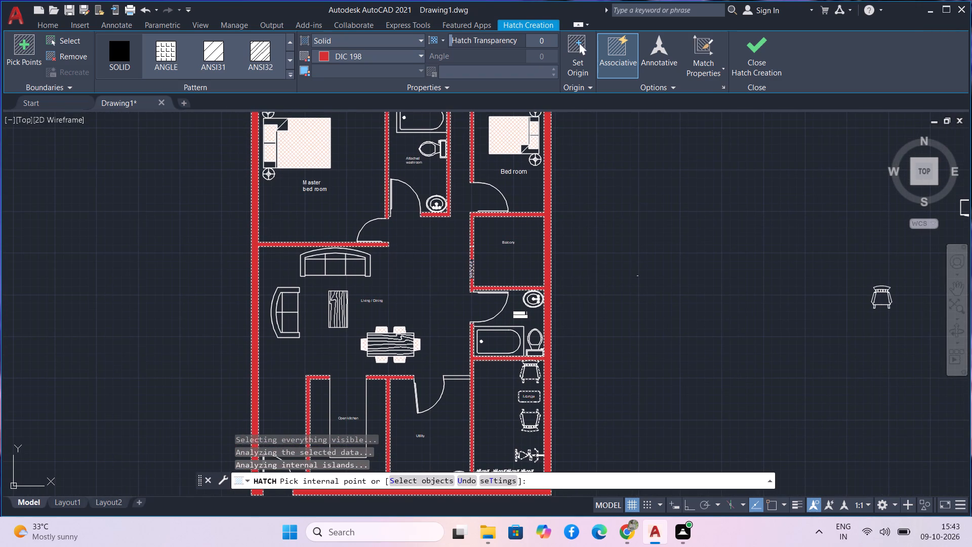
scroll(672, 173, "down", 1)
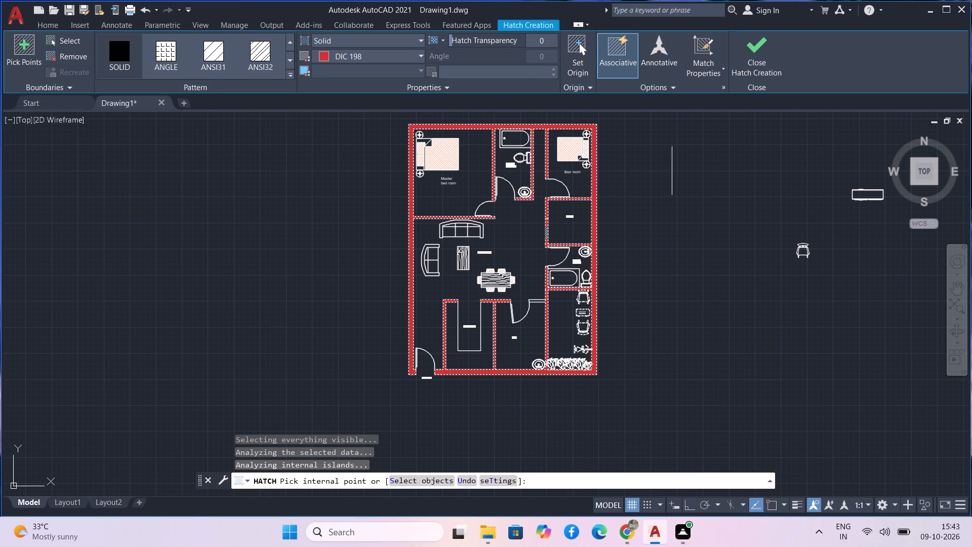
left_click(765, 61)
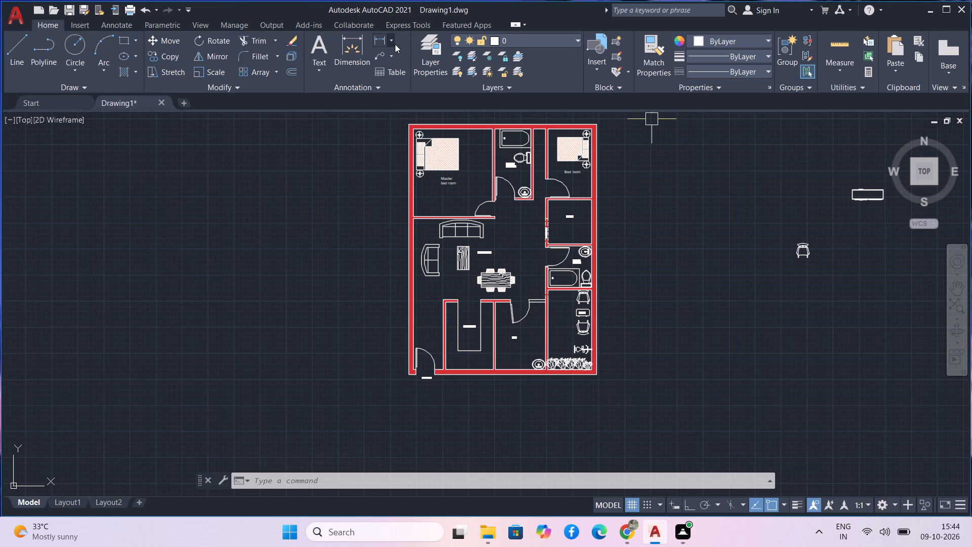
Start a new solid hatch and set its colour to Cyan, lightened to true colour RGB 209,255,255.
type("h")
key("space")
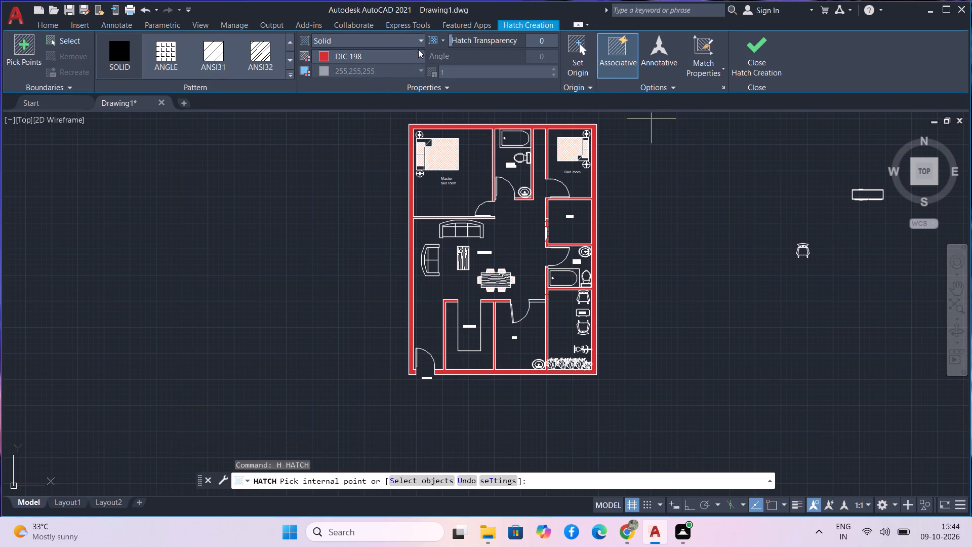
left_click(374, 56)
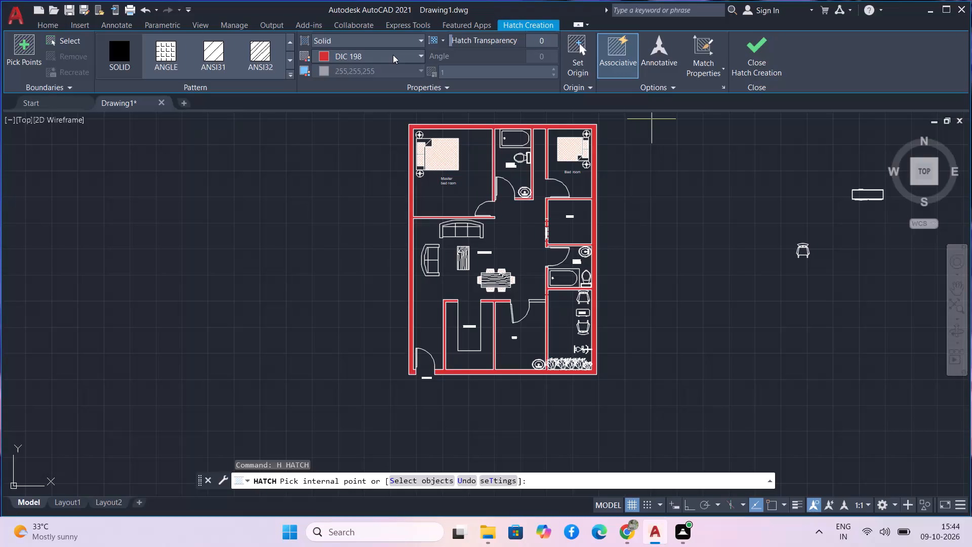
left_click(393, 55)
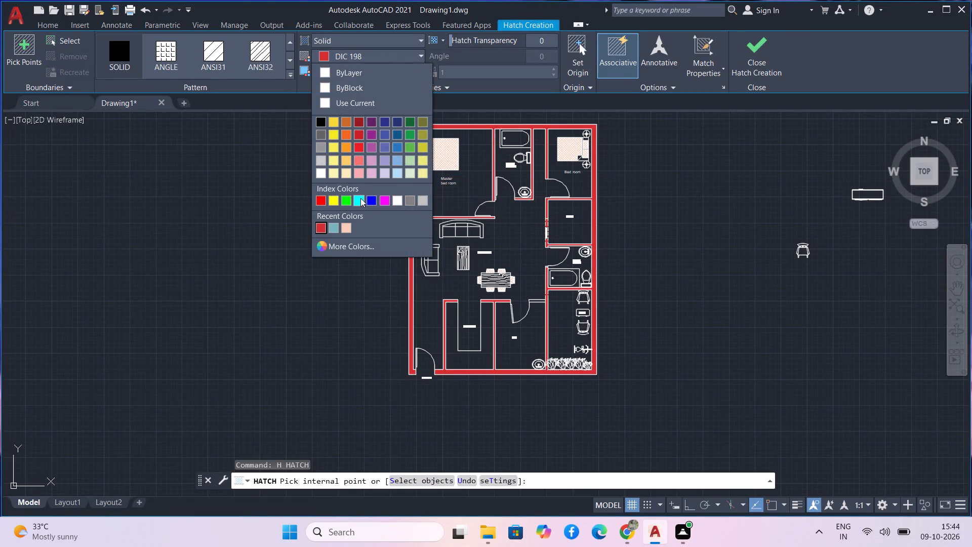
left_click(360, 199)
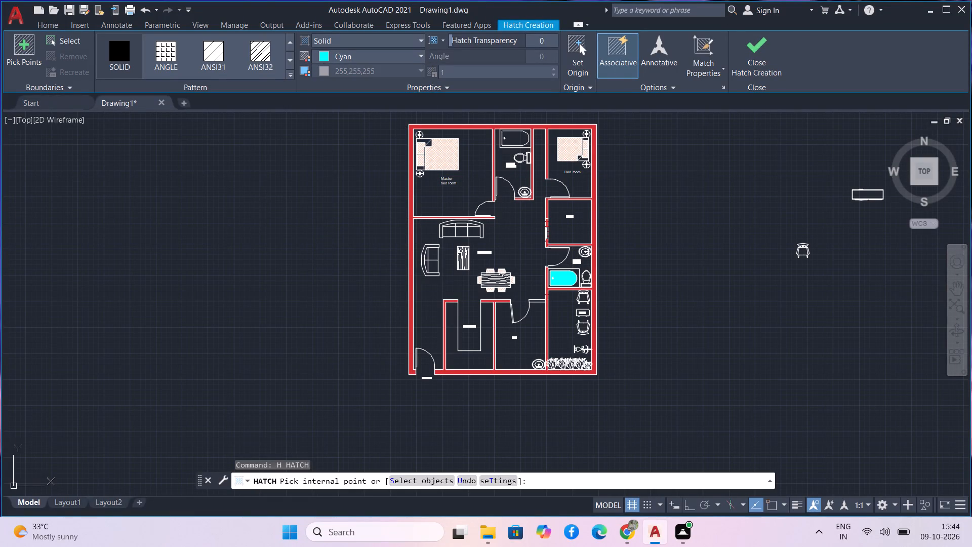
left_click(392, 57)
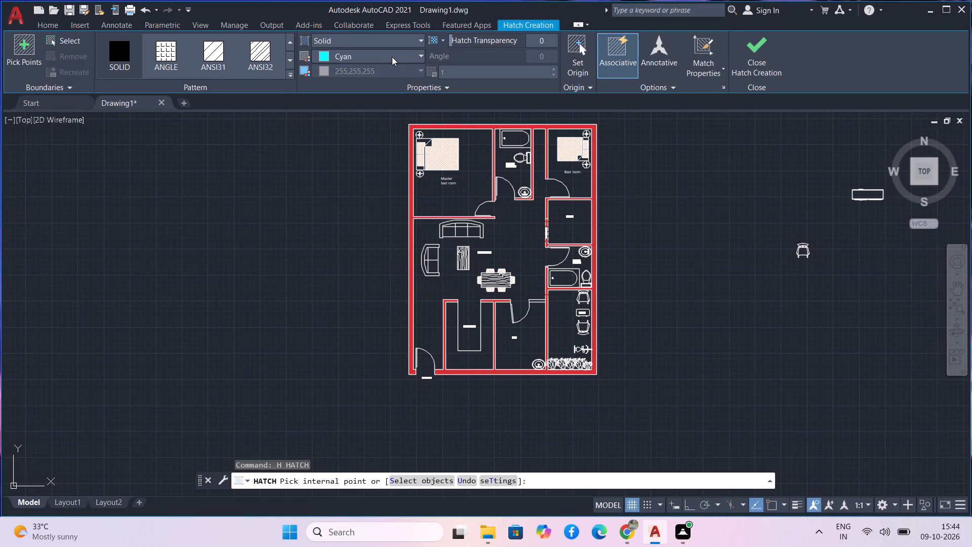
left_click(348, 249)
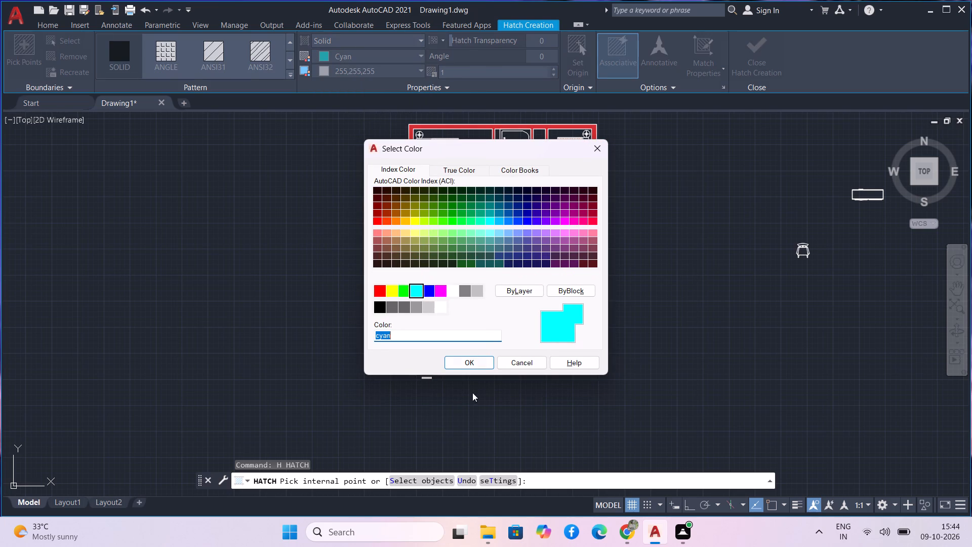
left_click(516, 167)
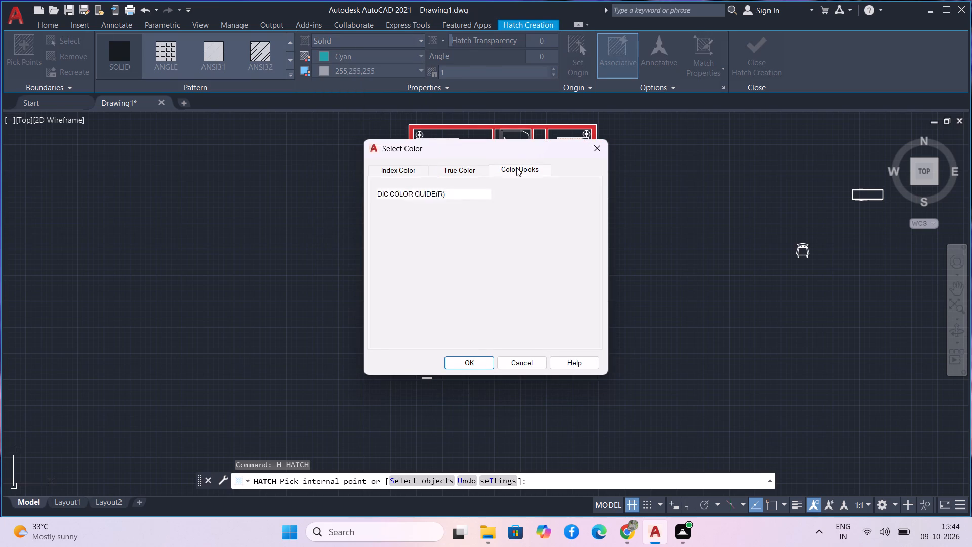
left_click(446, 172)
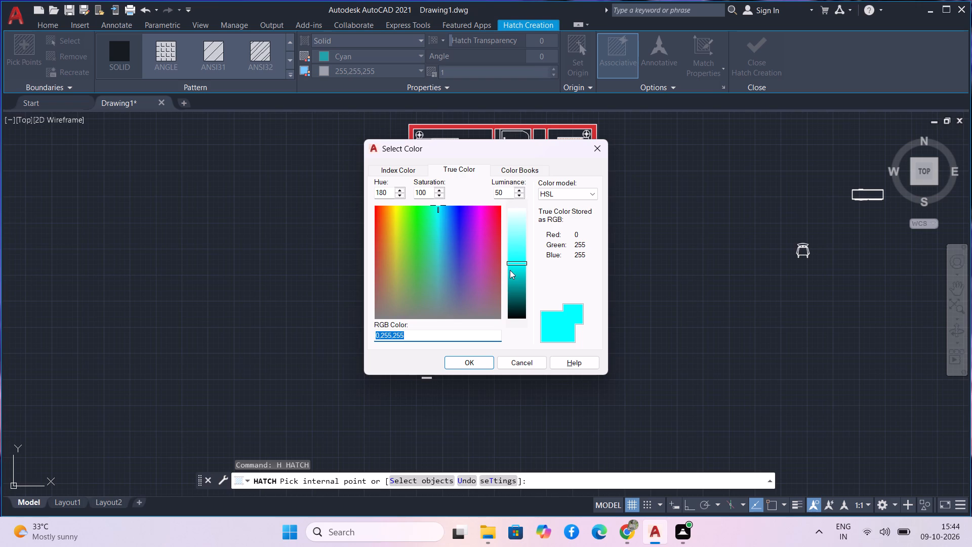
left_click_drag(519, 262, 528, 317)
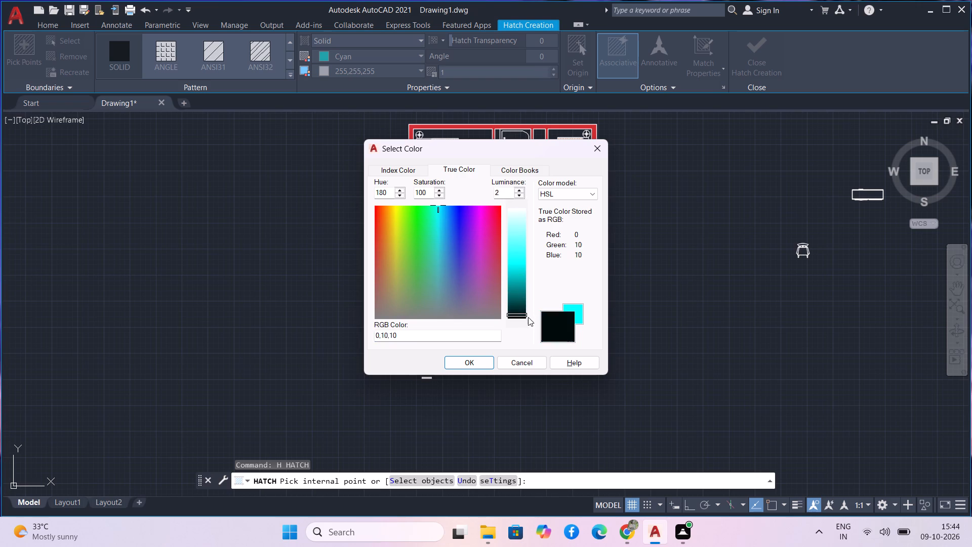
left_click_drag(528, 317, 538, 186)
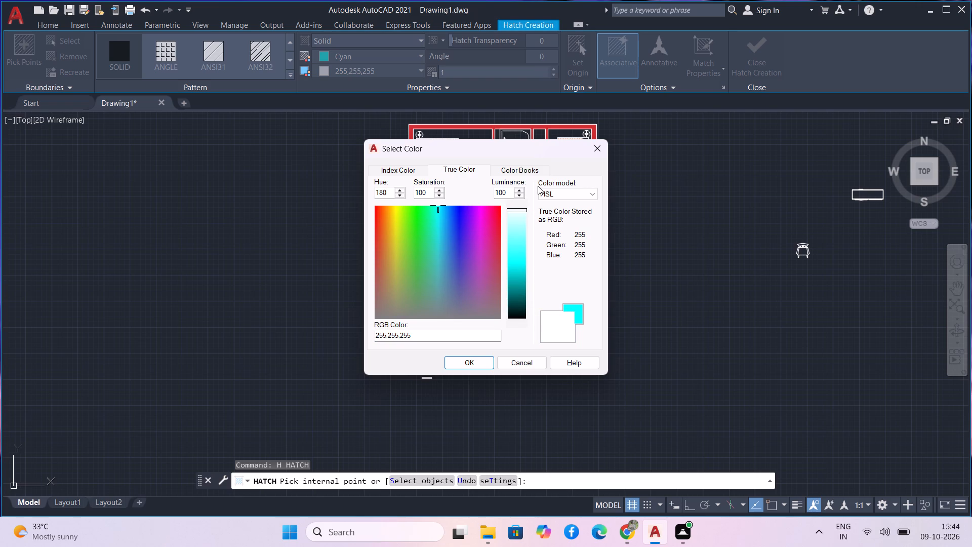
left_click_drag(538, 186, 546, 225)
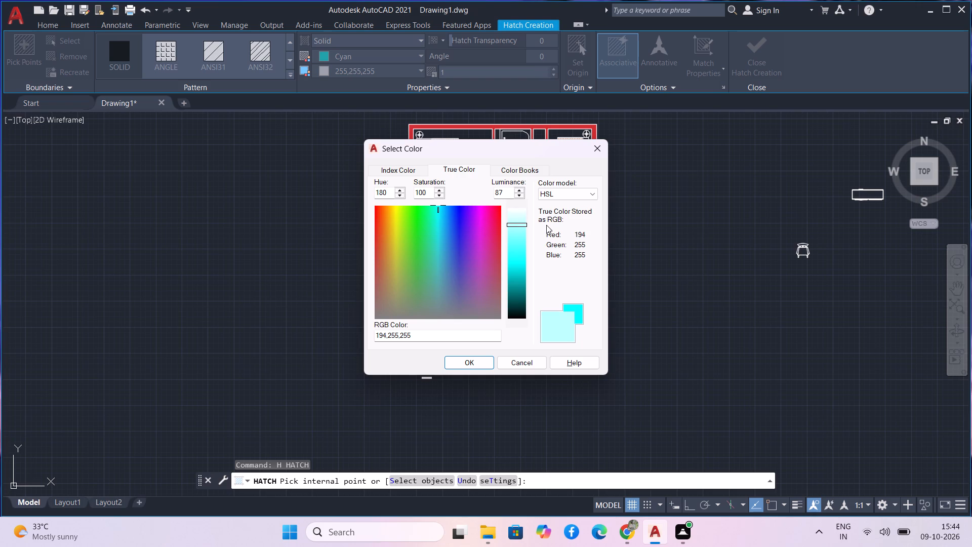
left_click_drag(546, 225, 554, 221)
left_click_drag(554, 221, 559, 219)
left_click(460, 355)
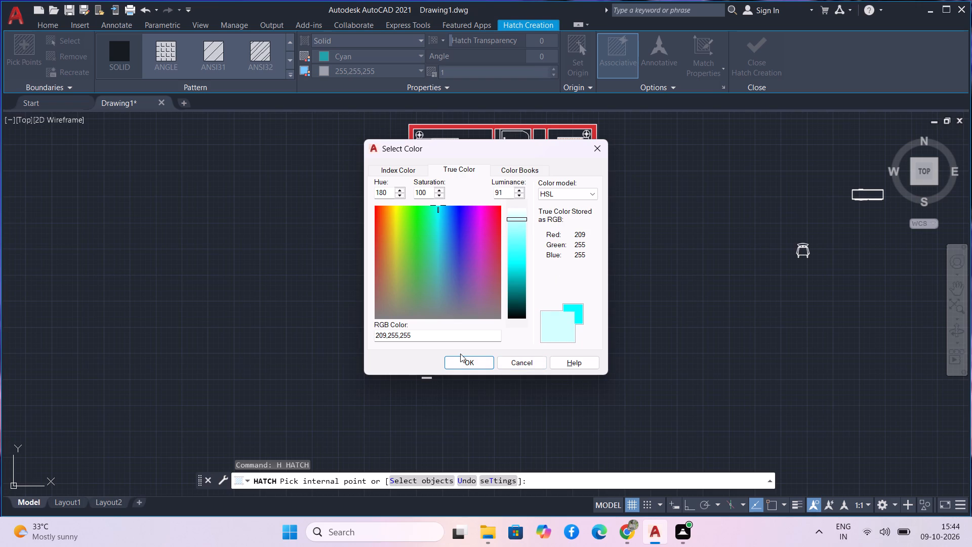
left_click(470, 361)
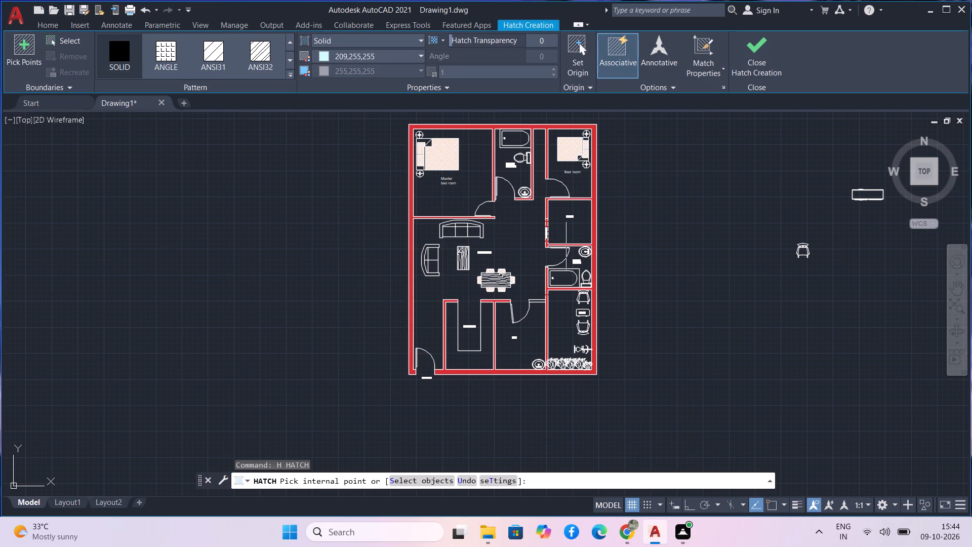
Fill the bathtub basins in the common washroom and the attached washroom with the pale cyan solid hatch and finish the hatch.
scroll(570, 278, "up", 5)
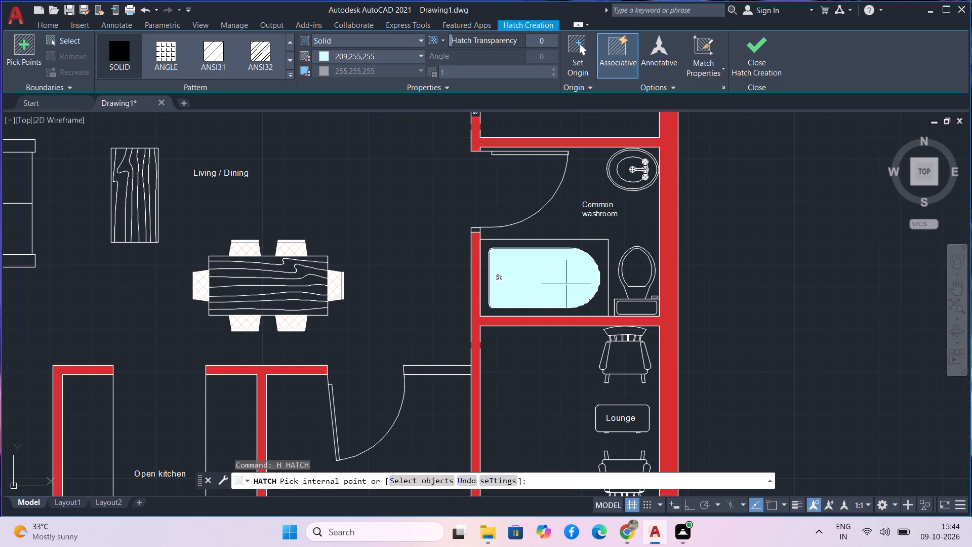
left_click(566, 284)
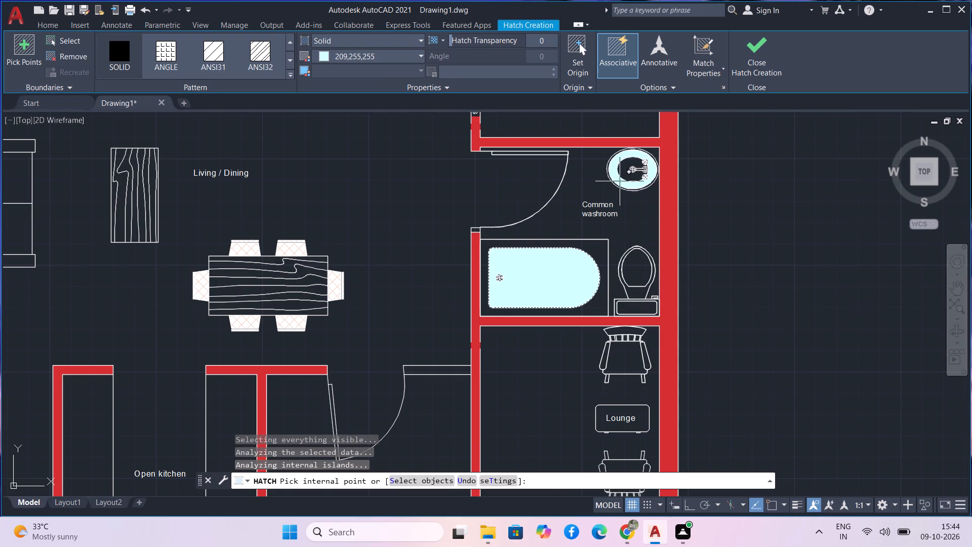
scroll(624, 175, "up", 5)
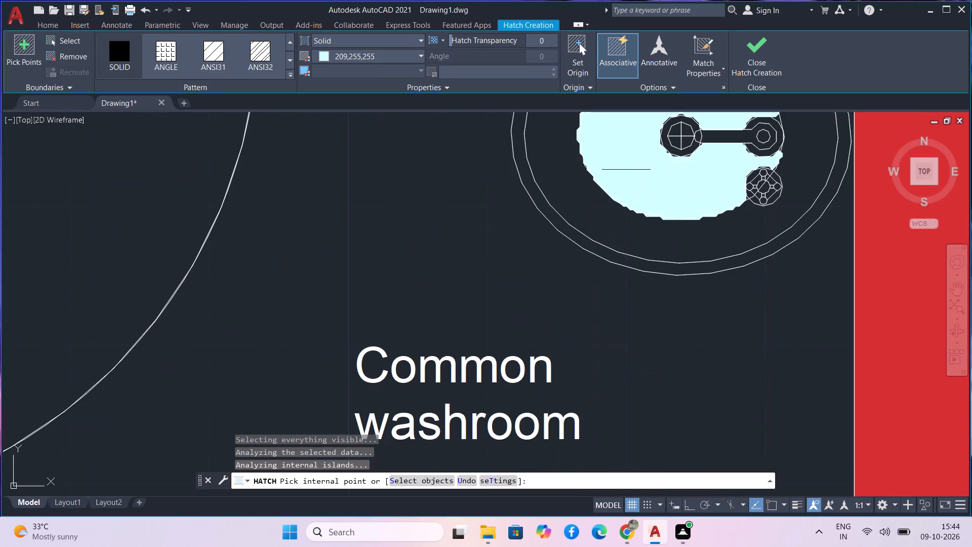
scroll(626, 152, "down", 7)
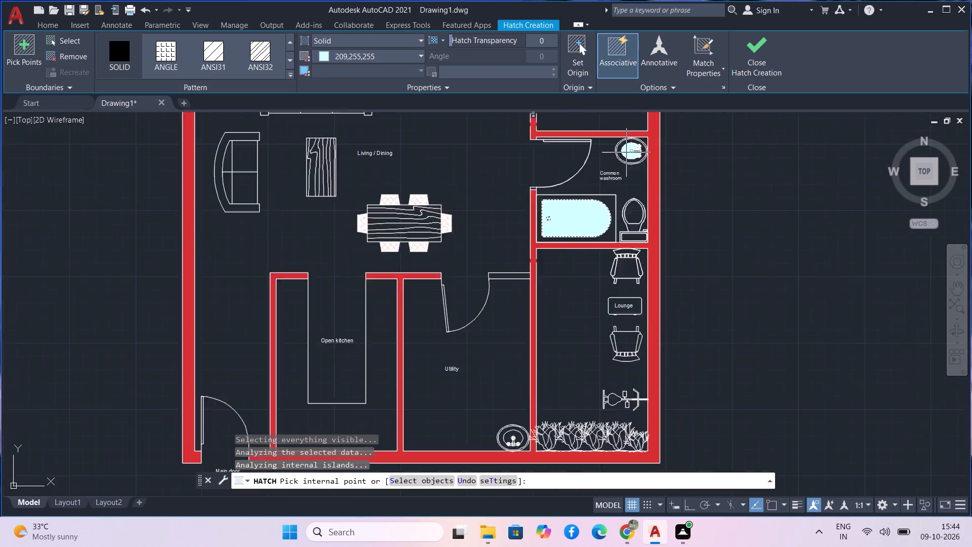
middle_click_drag(493, 180, 477, 405)
scroll(477, 347, "down", 1)
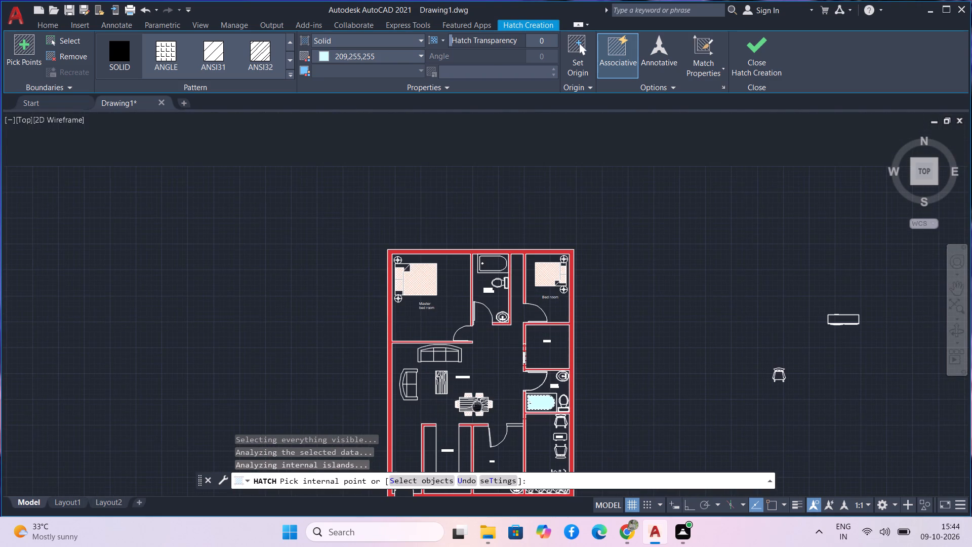
scroll(498, 264, "up", 3)
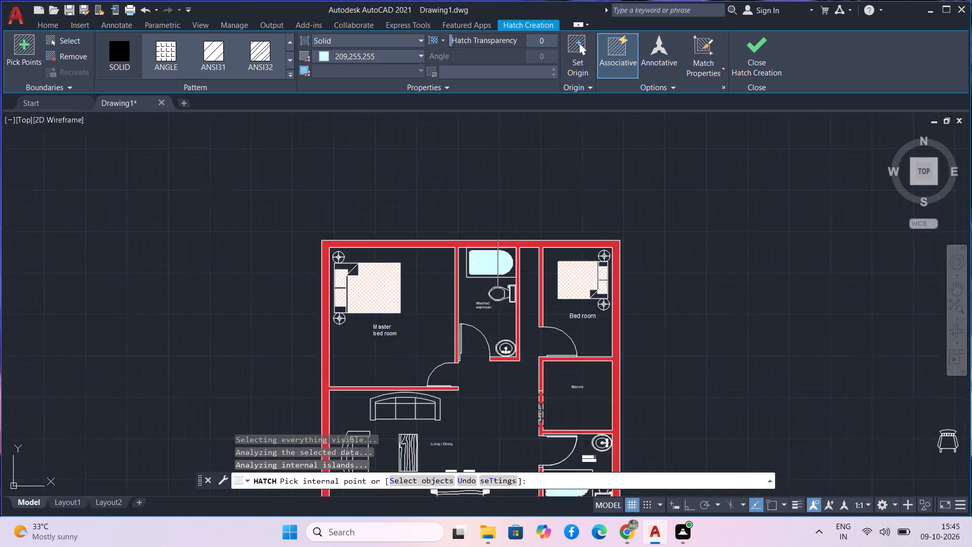
scroll(498, 264, "up", 2)
left_click(498, 264)
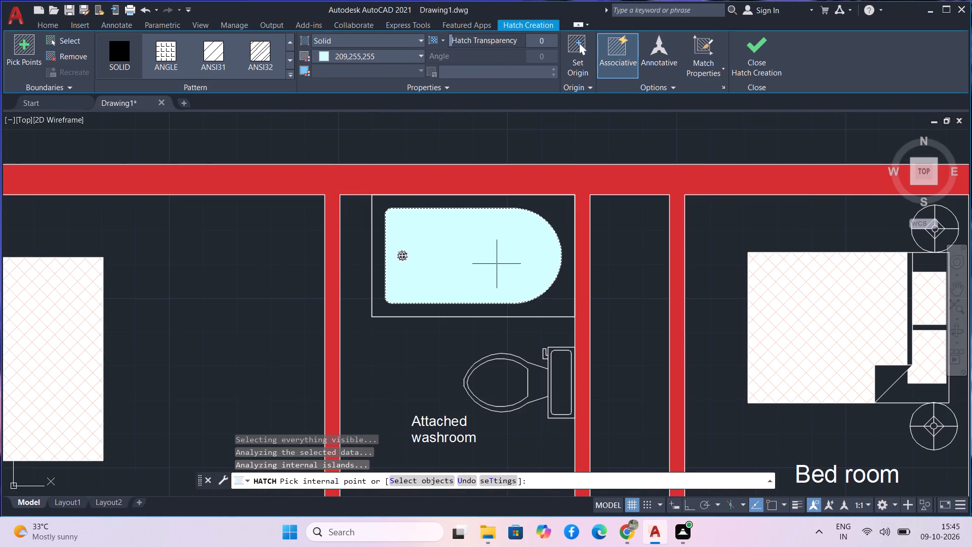
left_click(755, 55)
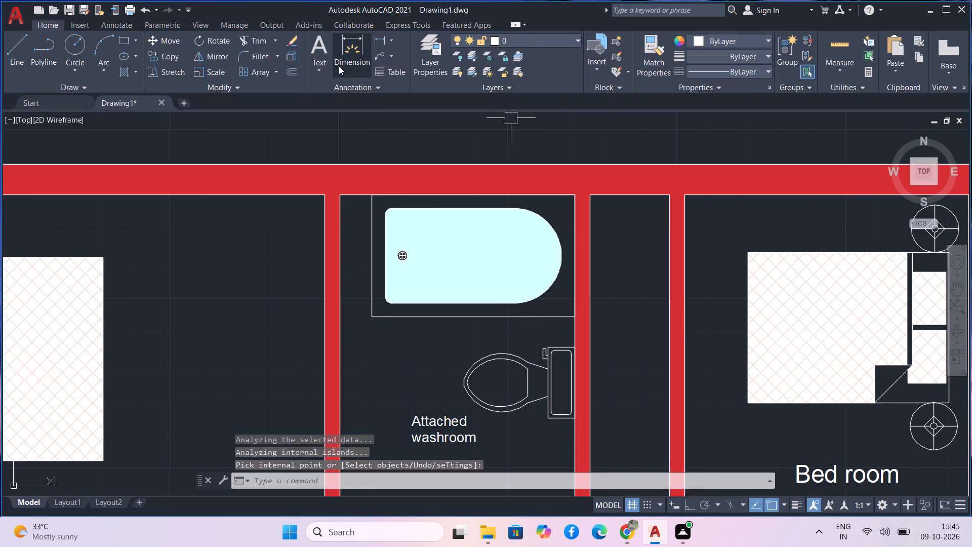
Start a new solid hatch with colour ByLayer and fill the attached washroom toilet's bowl and tank.
type("h")
key("space")
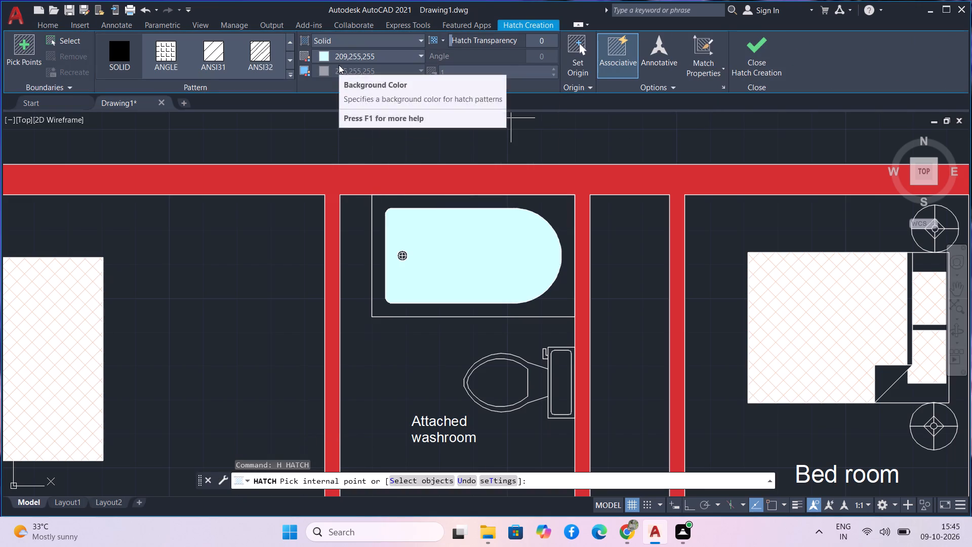
left_click(352, 55)
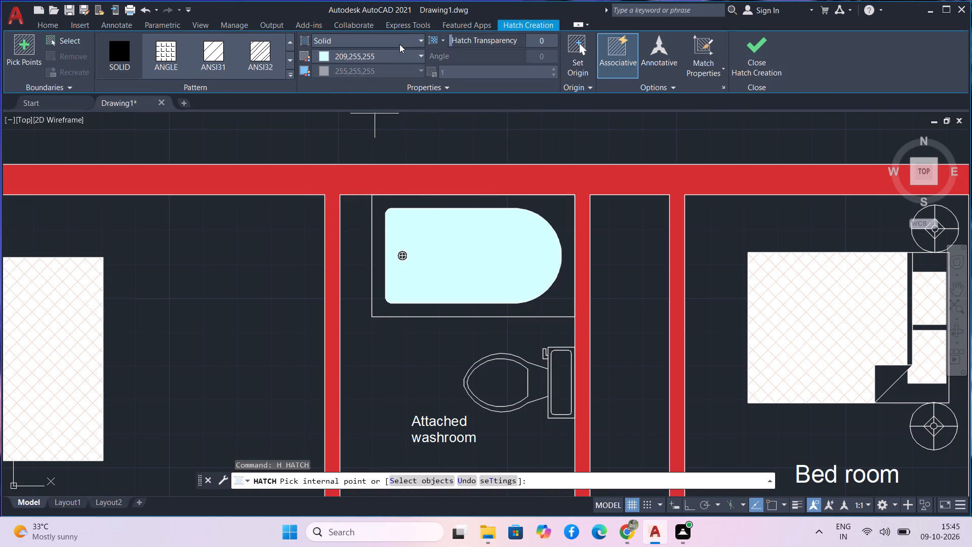
left_click(410, 55)
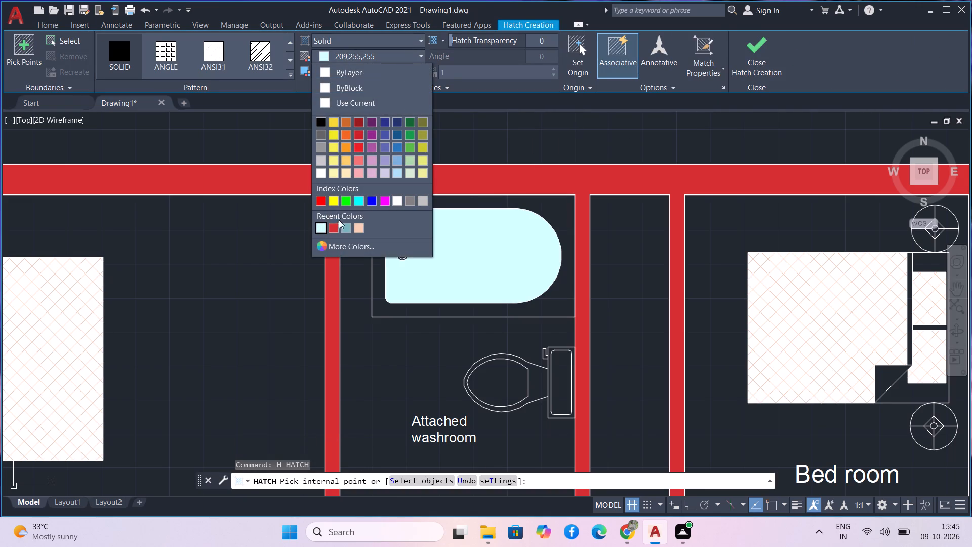
left_click(326, 67)
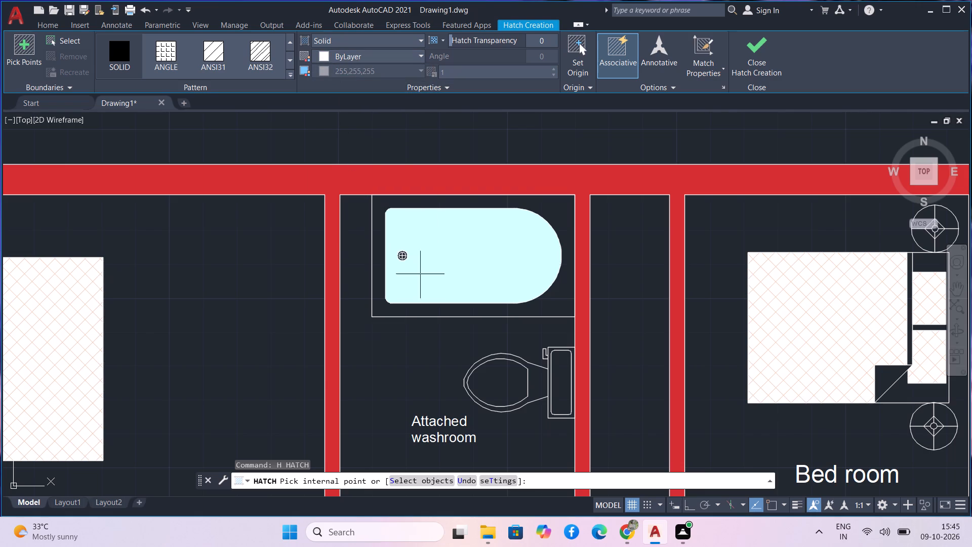
left_click(498, 395)
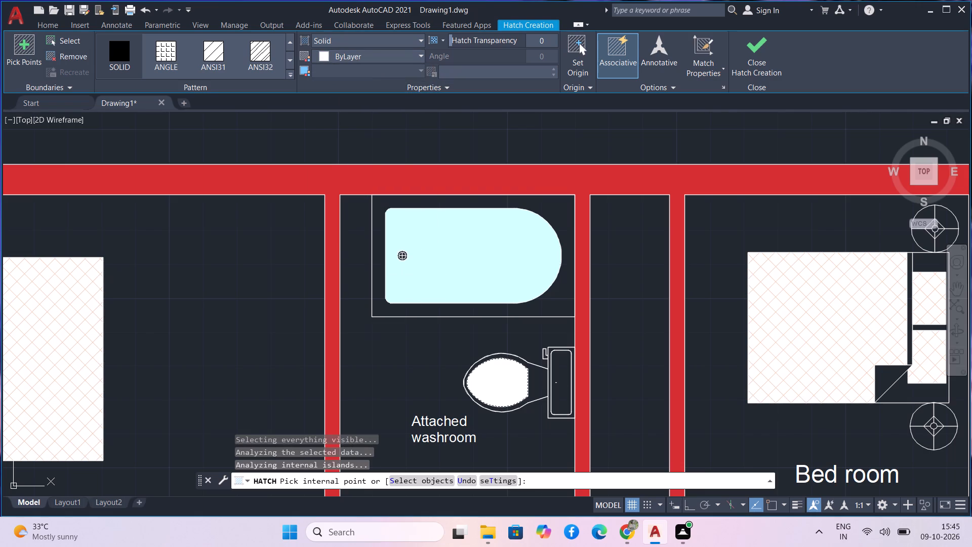
left_click(559, 383)
Fill the common washroom toilet's tank, bowl and small flush handle with the same ByLayer solid hatch.
scroll(560, 394, "down", 3)
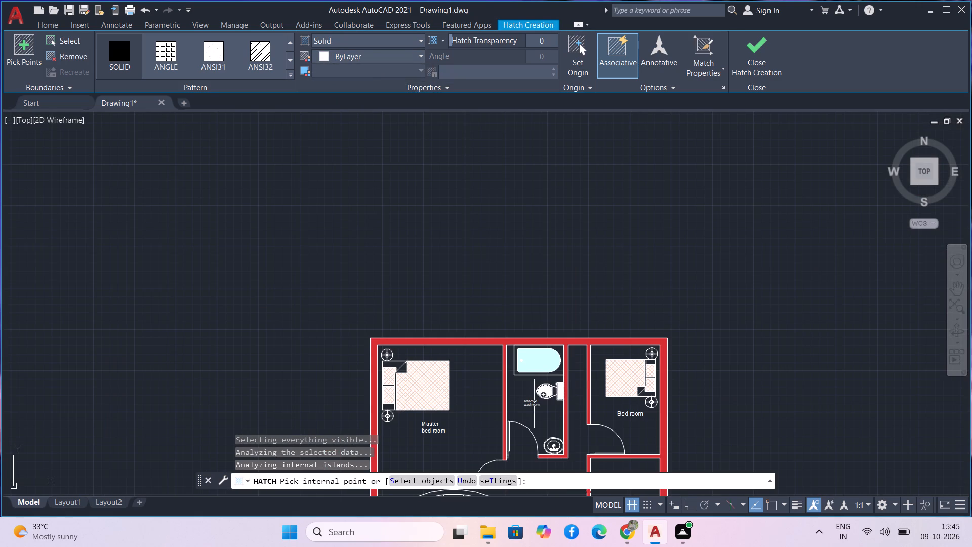
scroll(551, 421, "down", 1)
middle_click_drag(551, 421, 453, 296)
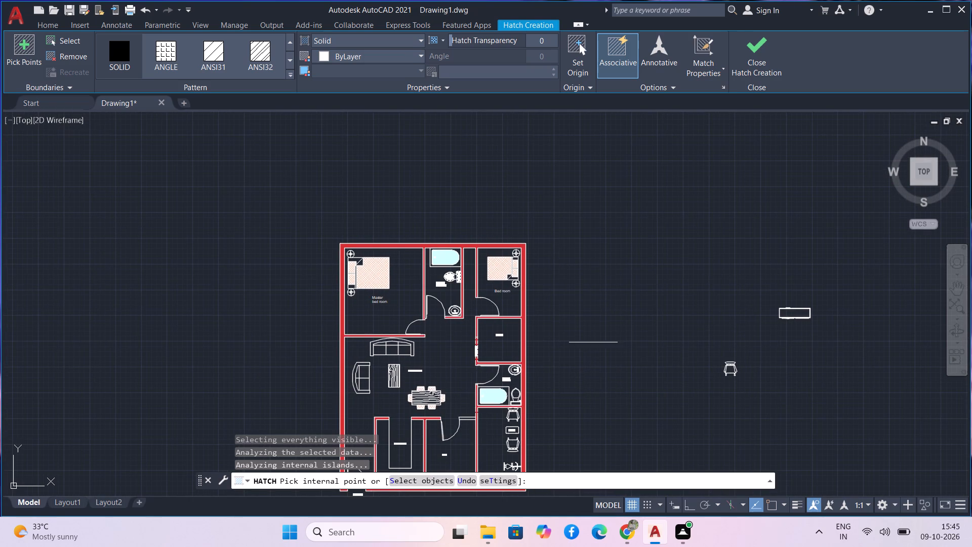
scroll(512, 380, "up", 4)
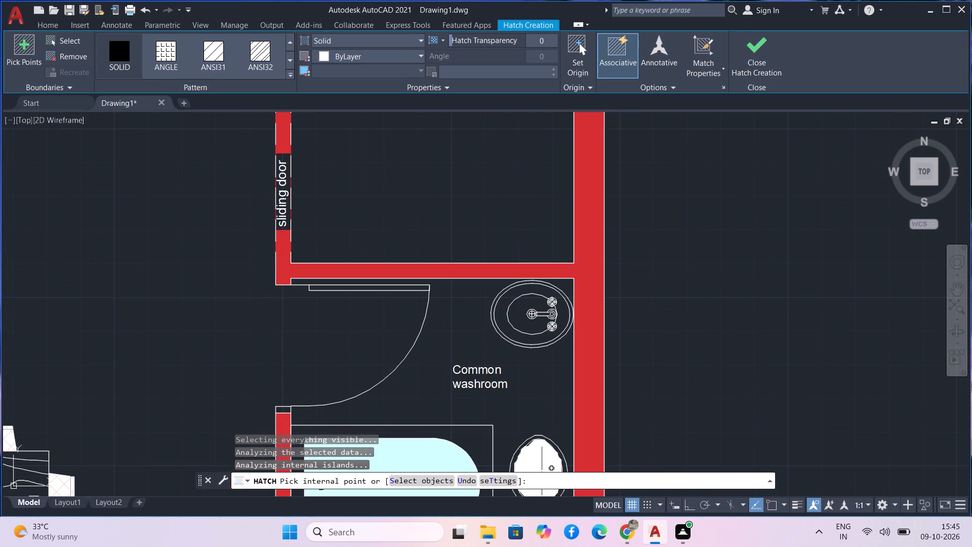
middle_click_drag(542, 478, 530, 296)
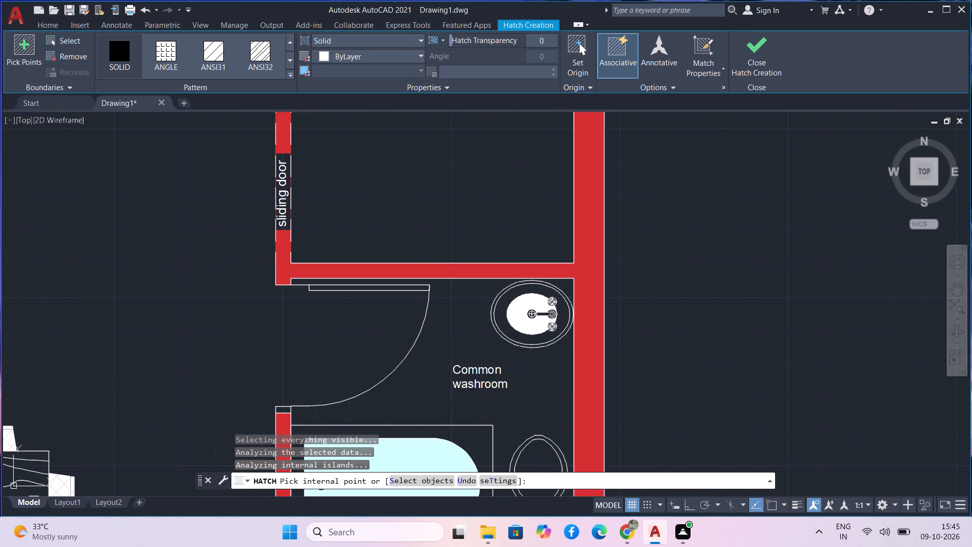
middle_click_drag(530, 296, 613, 348)
middle_click_drag(697, 357, 647, 250)
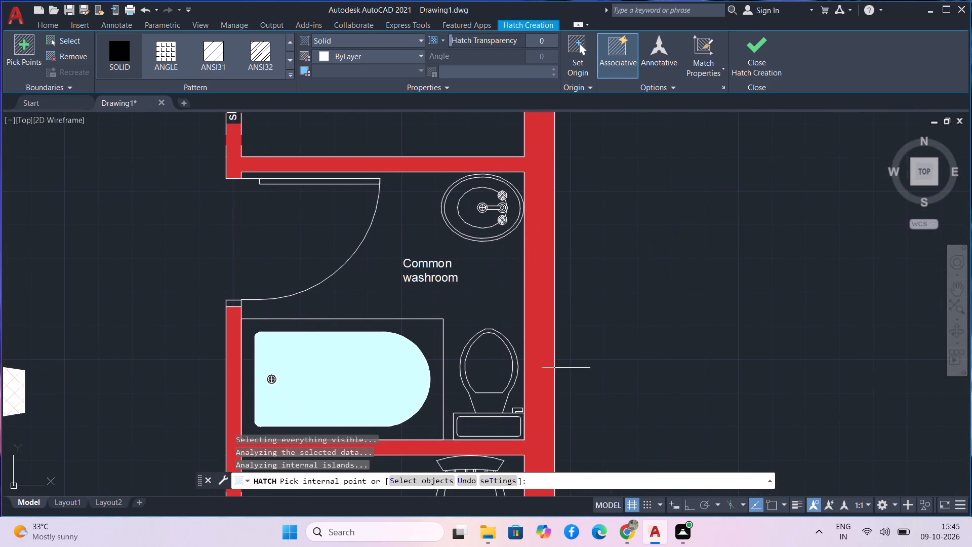
middle_click_drag(623, 354, 621, 303)
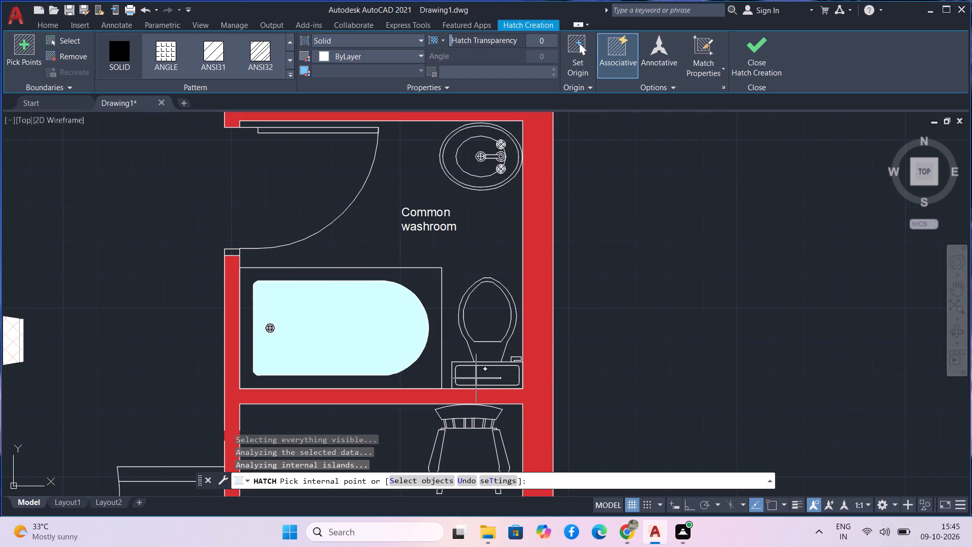
left_click(477, 378)
left_click(493, 317)
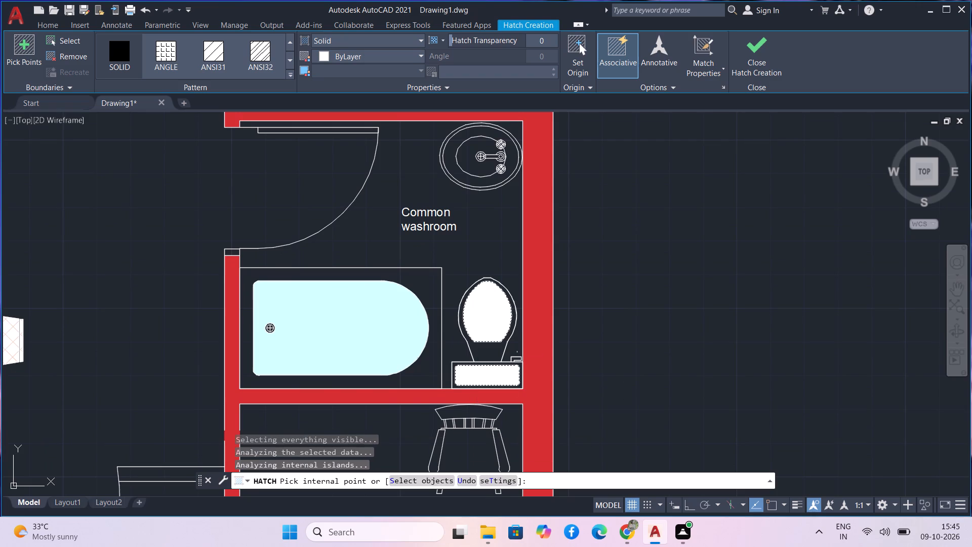
scroll(520, 359, "up", 5)
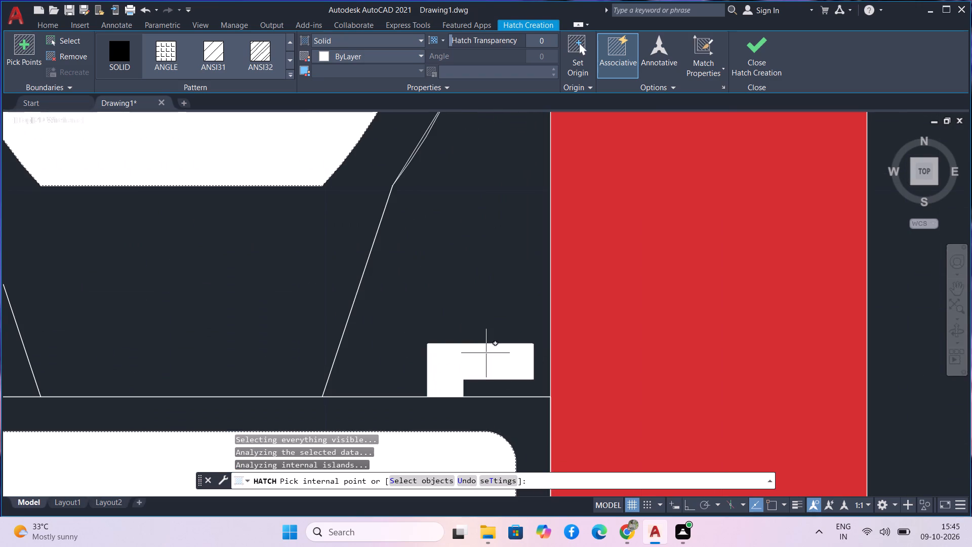
left_click(487, 360)
Fill the centre circles of both tap handles and the faucet base on the common washroom's washbasin with the ByLayer solid hatch.
scroll(426, 325, "down", 4)
scroll(425, 323, "up", 2)
scroll(424, 323, "down", 3)
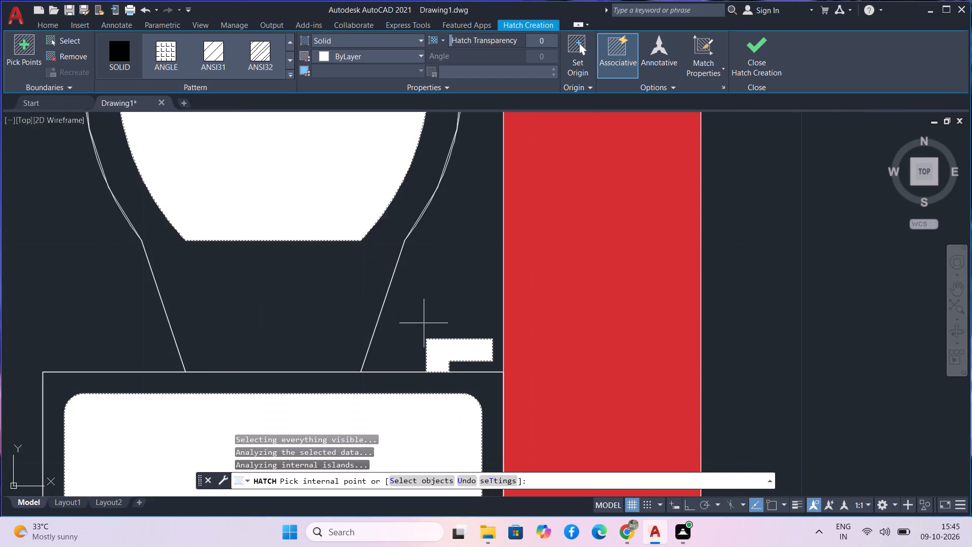
scroll(424, 323, "down", 4)
scroll(330, 270, "down", 3)
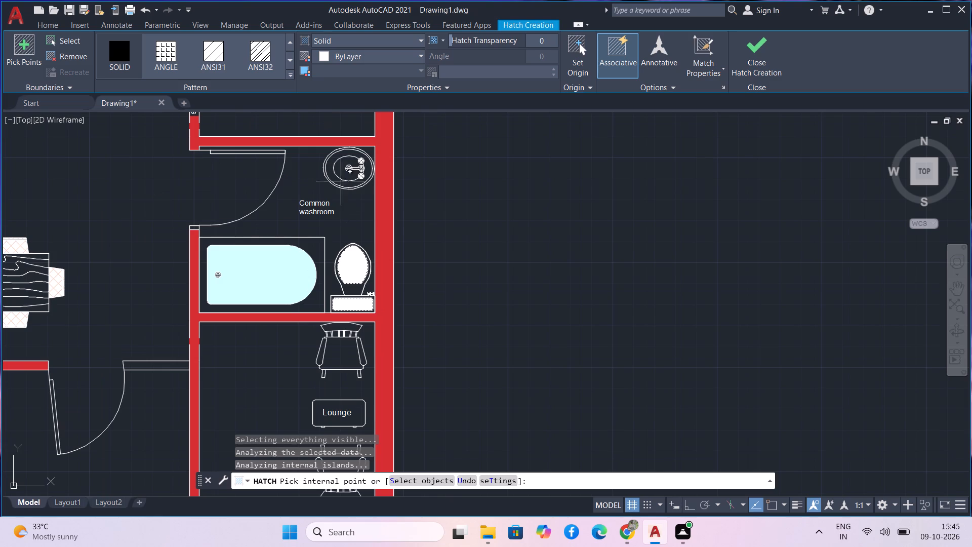
scroll(365, 165, "up", 4)
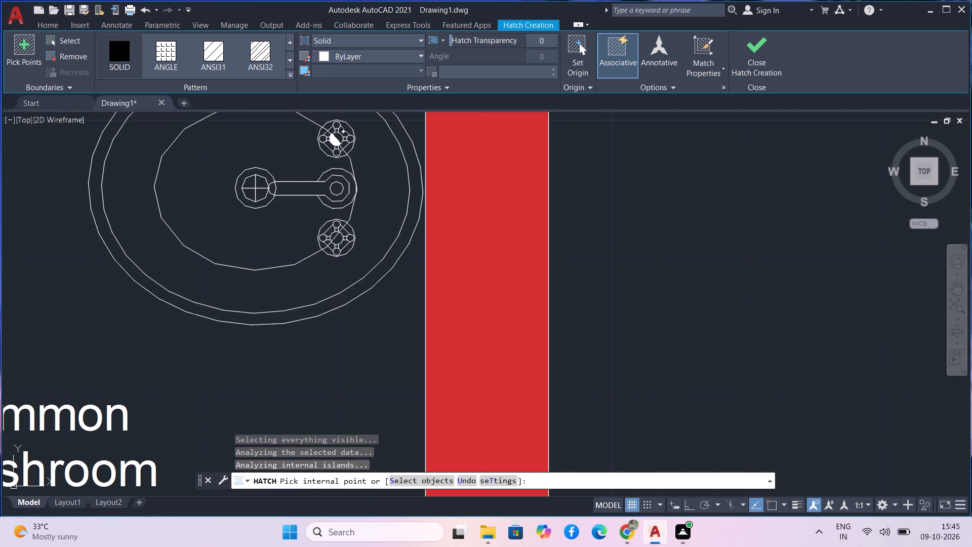
scroll(334, 140, "up", 3)
middle_click_drag(334, 140, 327, 212)
left_click(334, 198)
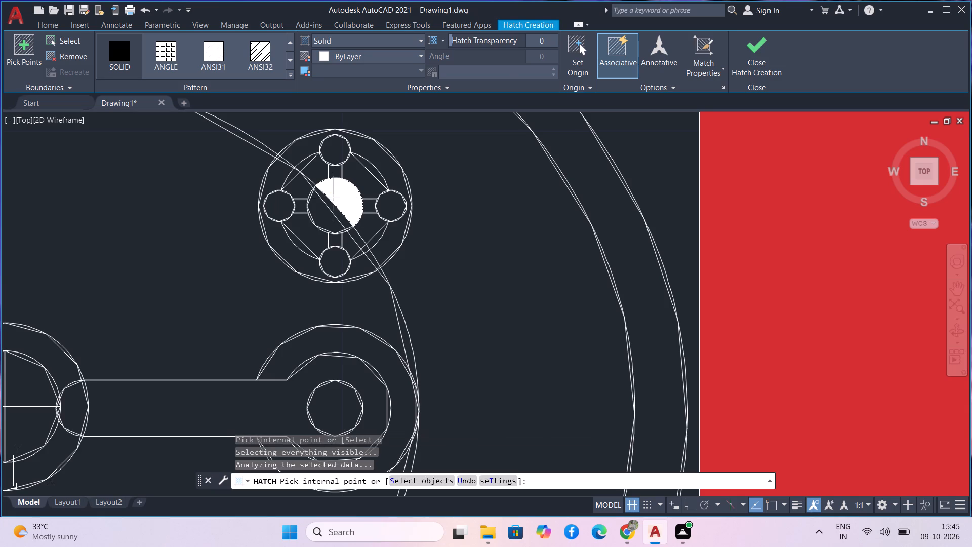
left_click(328, 215)
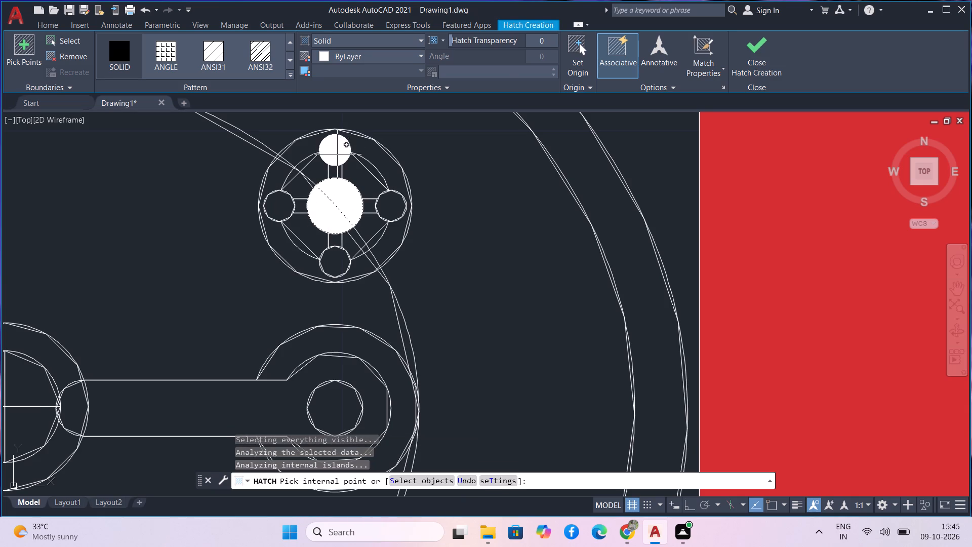
left_click(338, 407)
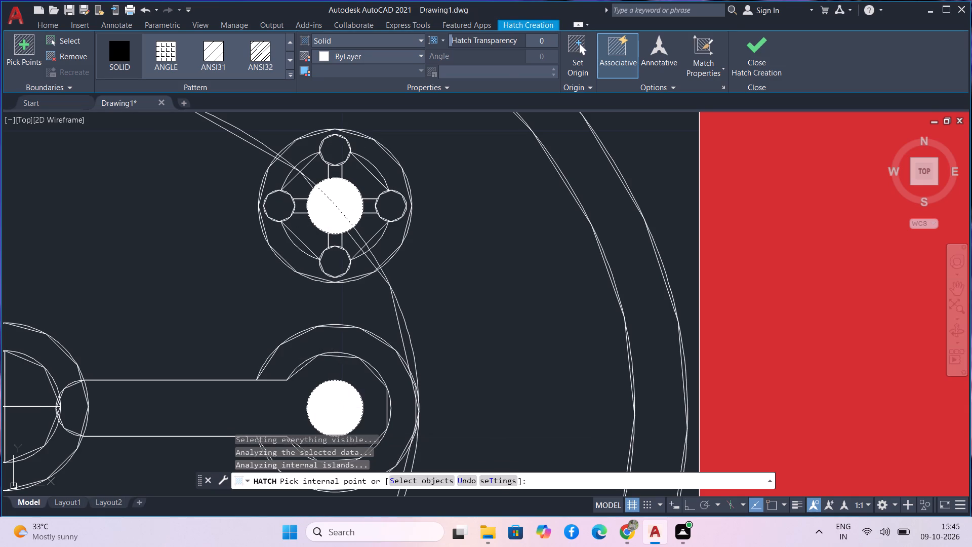
scroll(336, 375, "down", 2)
middle_click_drag(336, 388, 363, 216)
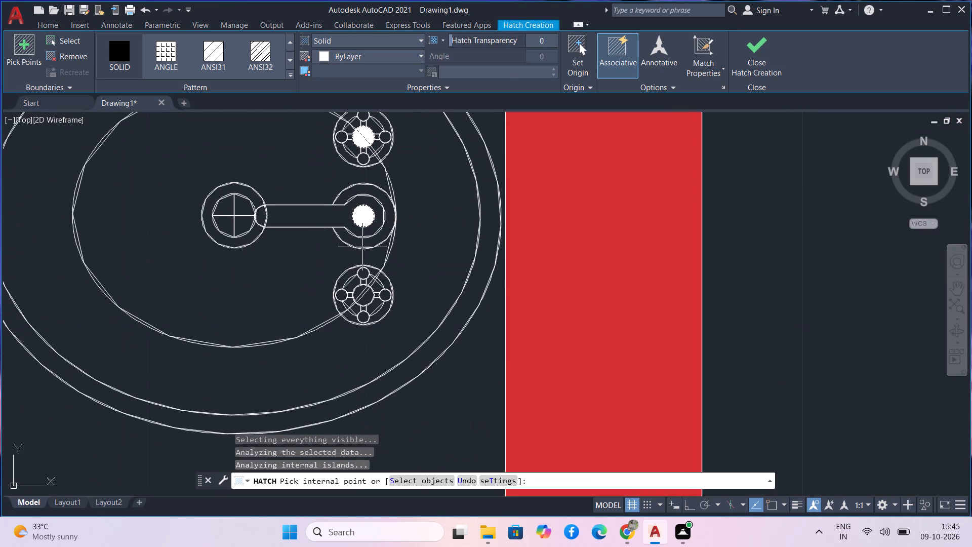
scroll(366, 298, "up", 4)
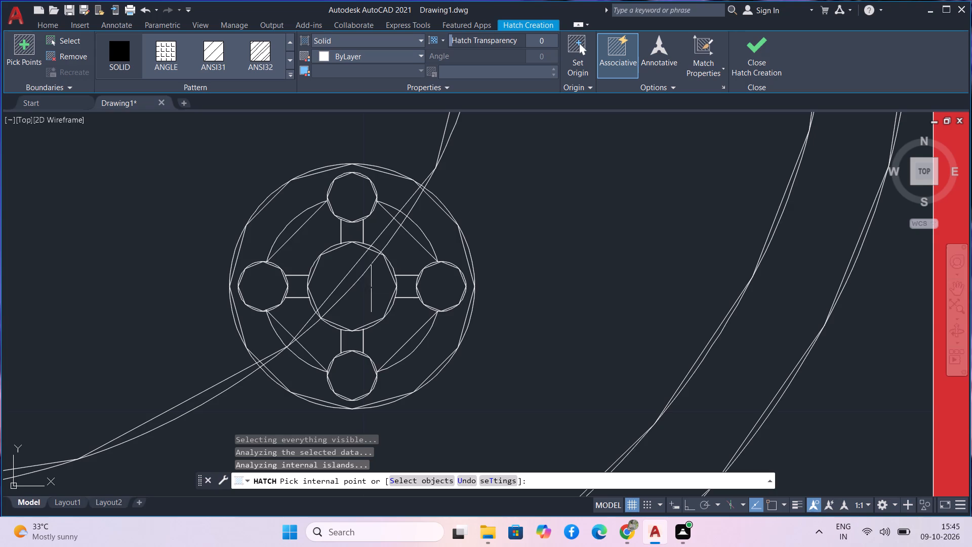
left_click(360, 300)
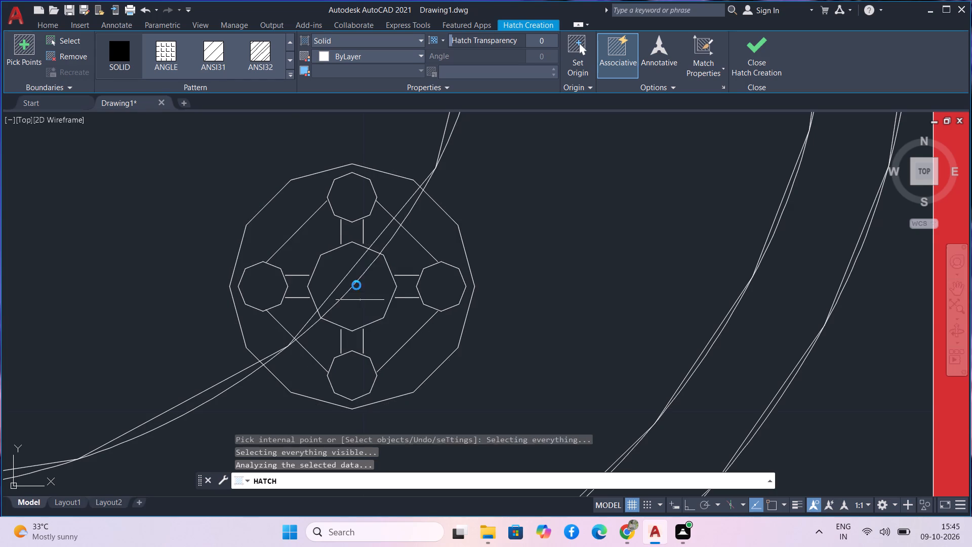
left_click(348, 278)
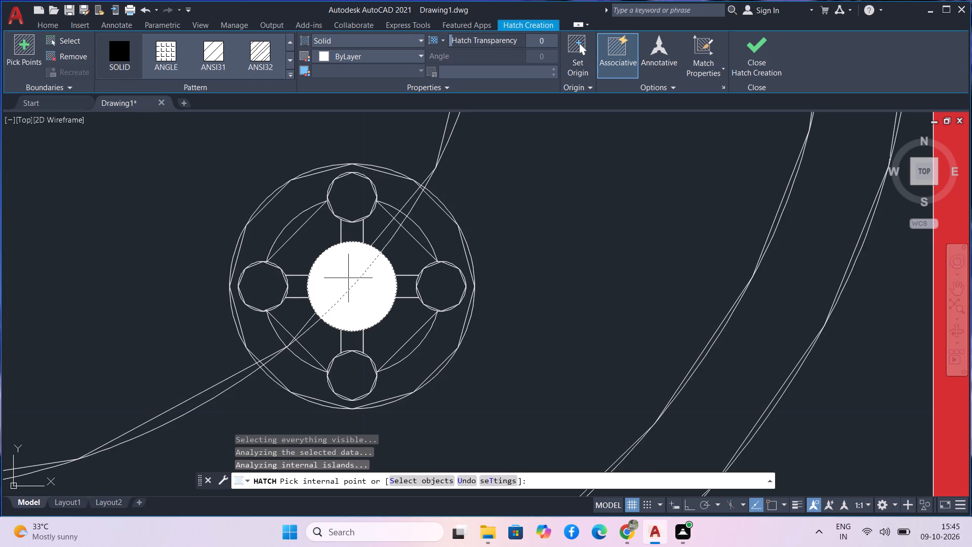
Fill the faucet base and the centre circles of both tap handles on the attached washroom's washbasin with the ByLayer solid hatch.
scroll(346, 302, "down", 3)
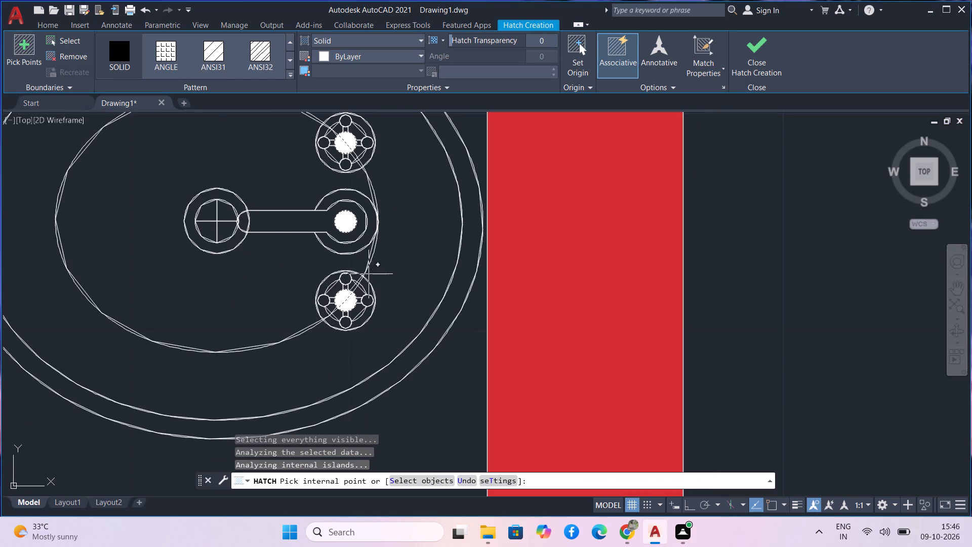
scroll(379, 262, "down", 5)
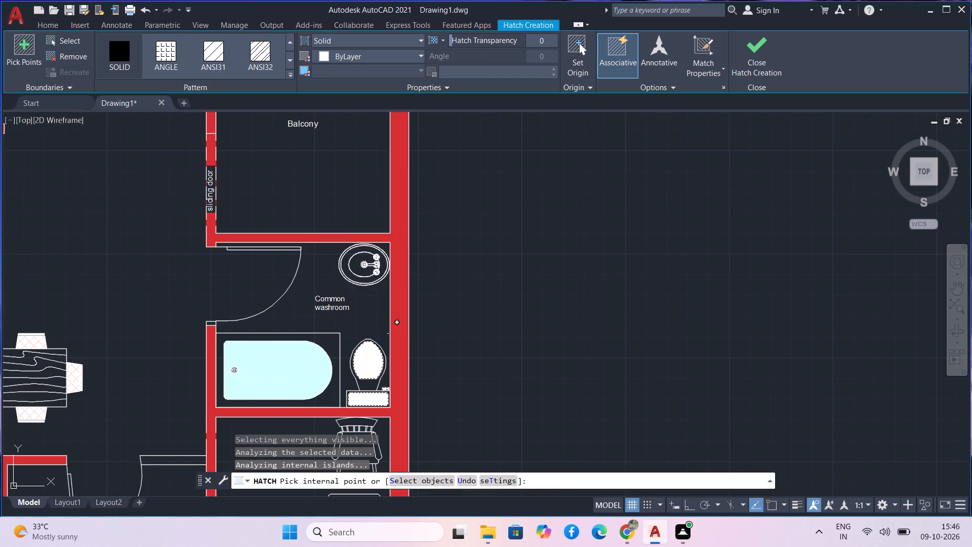
middle_click_drag(237, 178, 430, 374)
scroll(312, 223, "up", 7)
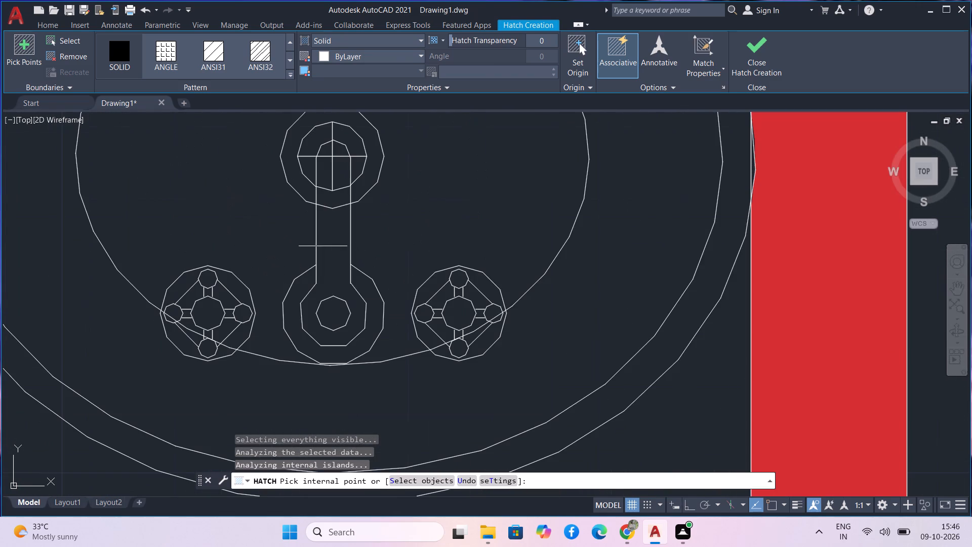
left_click(335, 316)
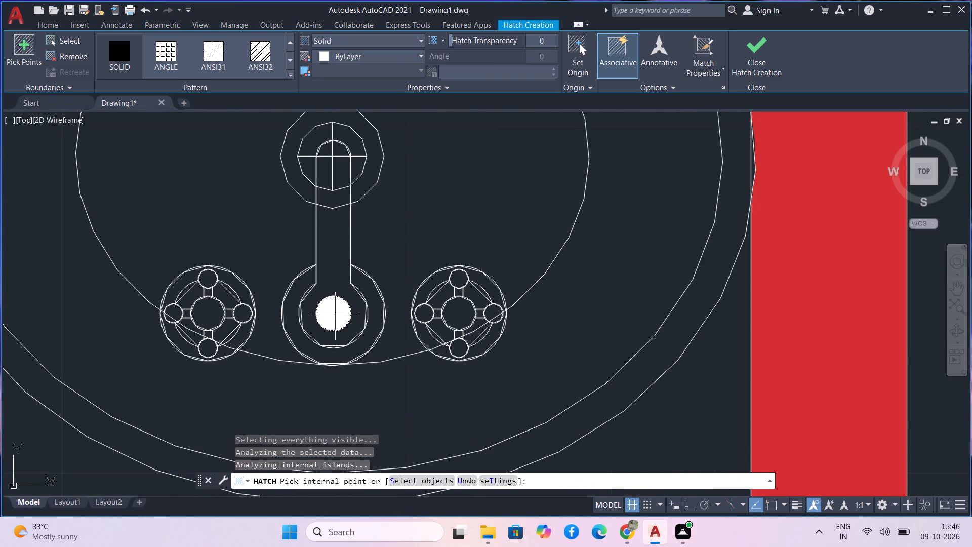
left_click(216, 320)
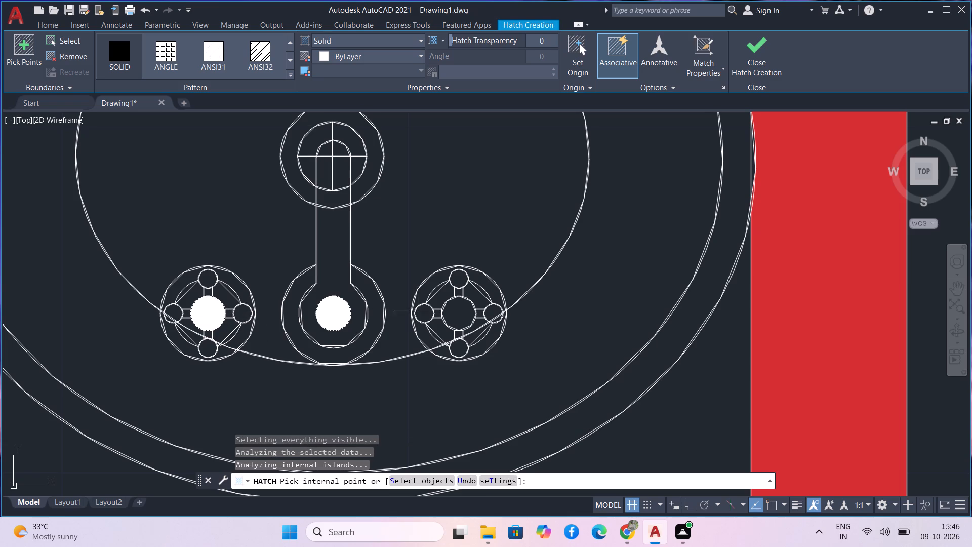
left_click(463, 315)
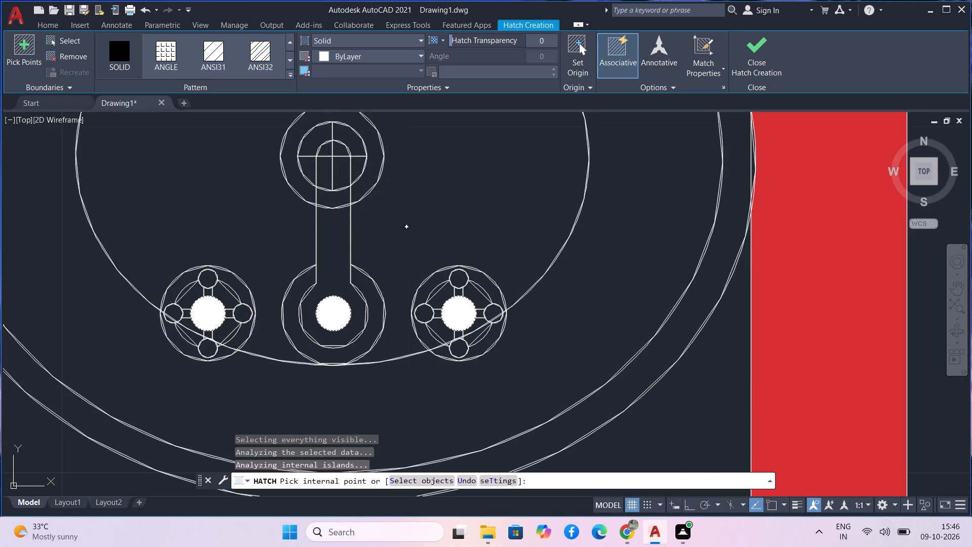
Fill both tap handle centres and the faucet base of the washbasin in the room beside the open kitchen, and finish the hatch.
scroll(404, 252, "down", 8)
scroll(422, 322, "down", 3)
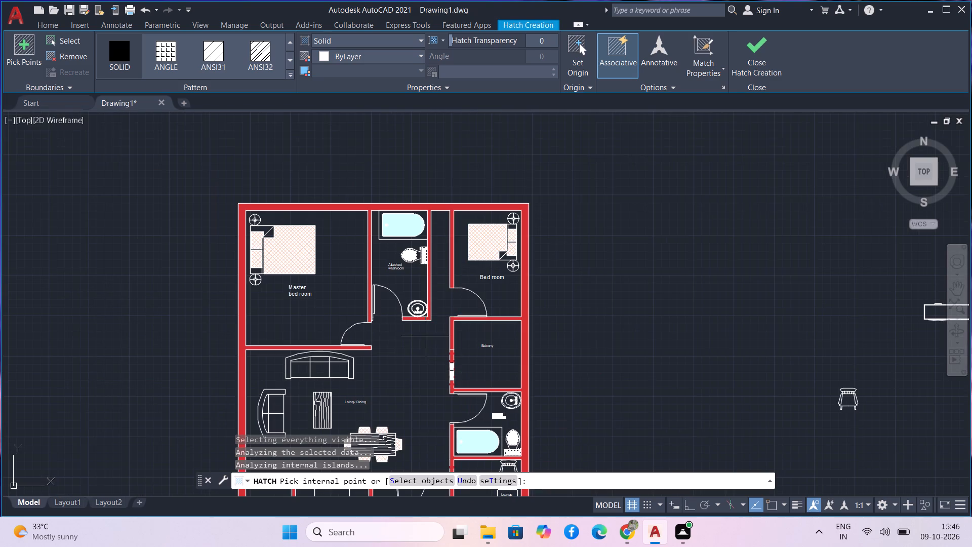
middle_click_drag(426, 337, 379, 120)
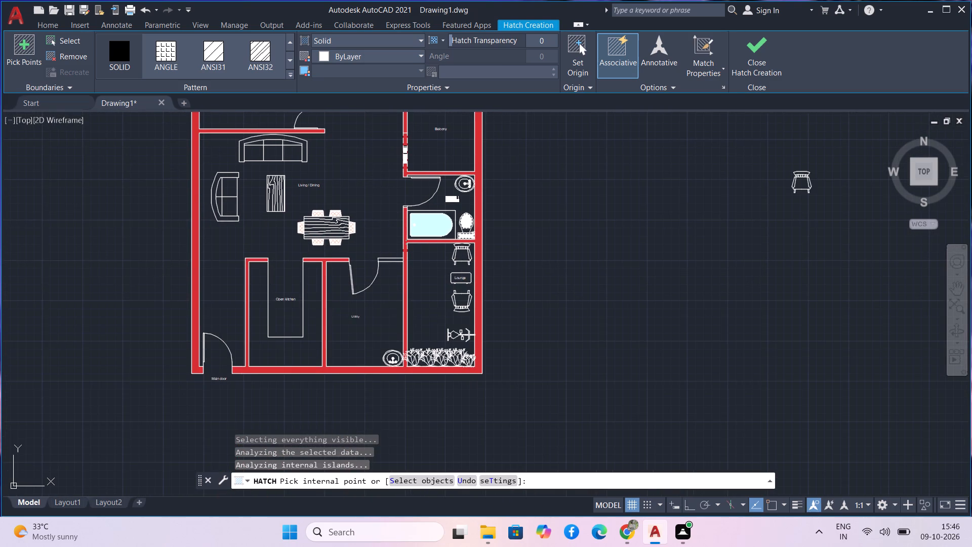
scroll(393, 367, "up", 5)
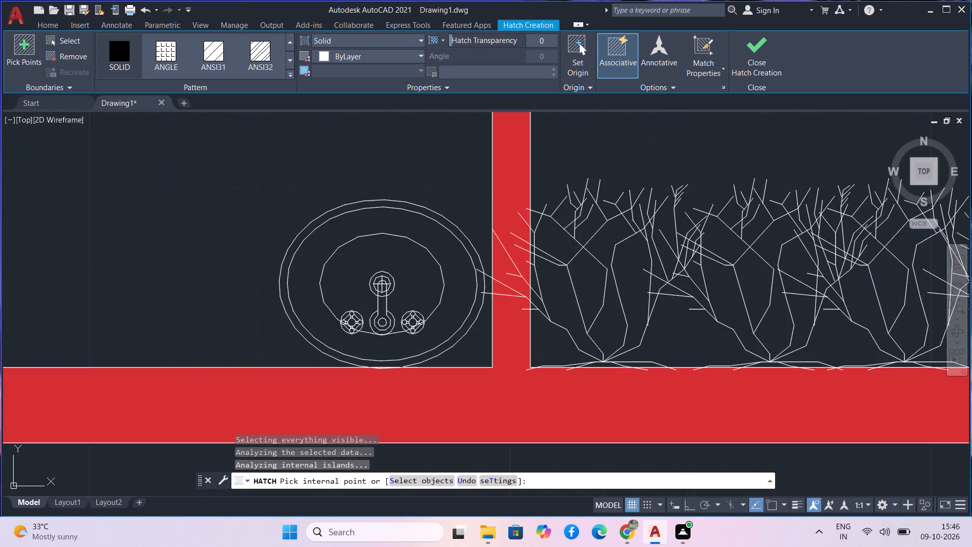
scroll(366, 321, "up", 3)
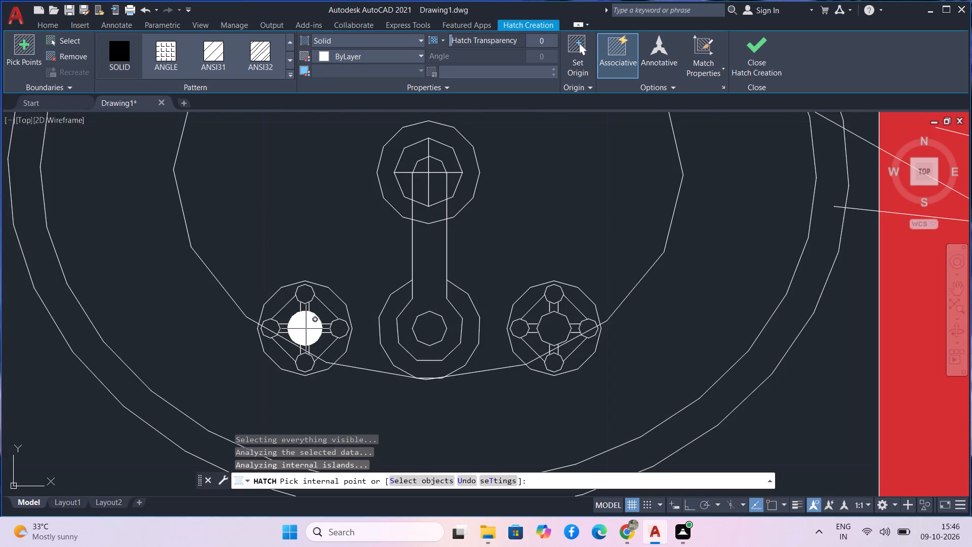
left_click(306, 329)
left_click(431, 331)
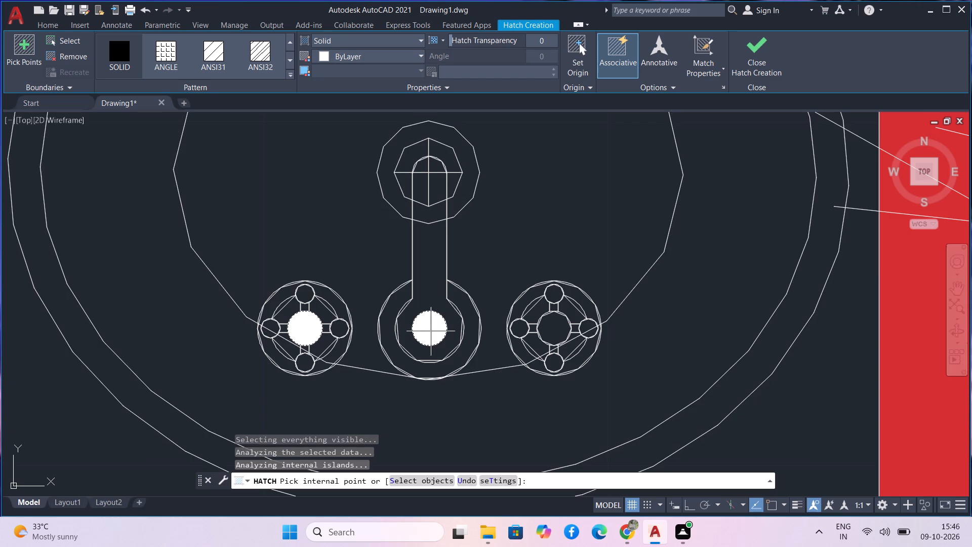
left_click(564, 334)
scroll(564, 334, "down", 10)
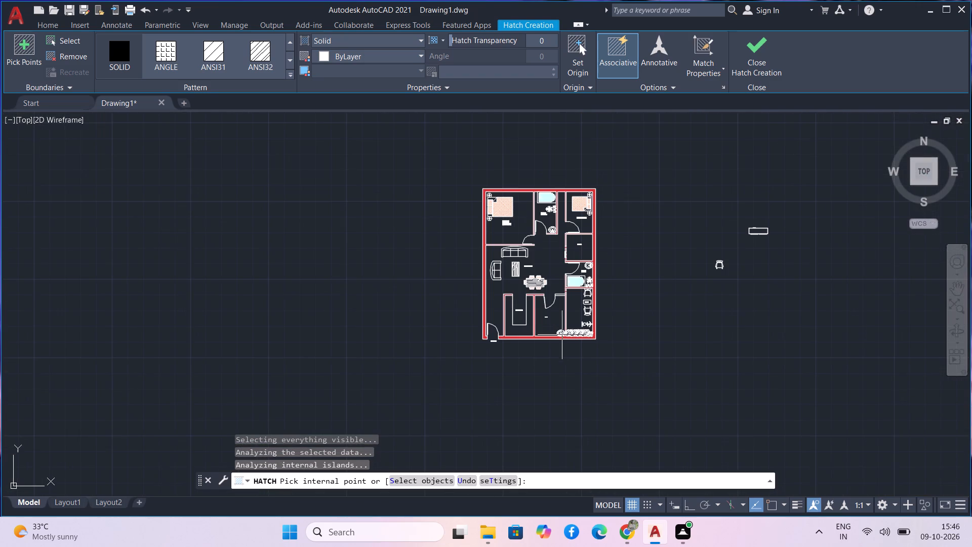
left_click(759, 45)
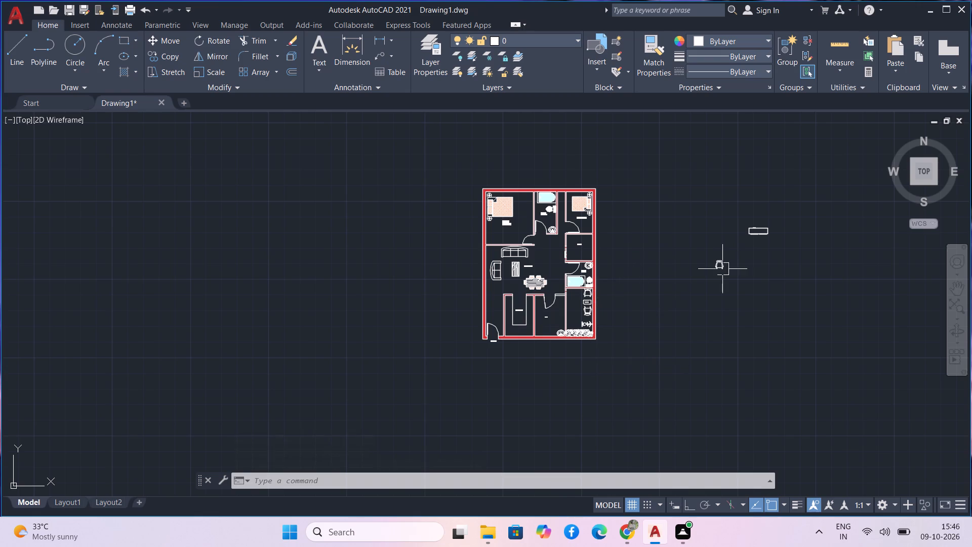
key("Escape")
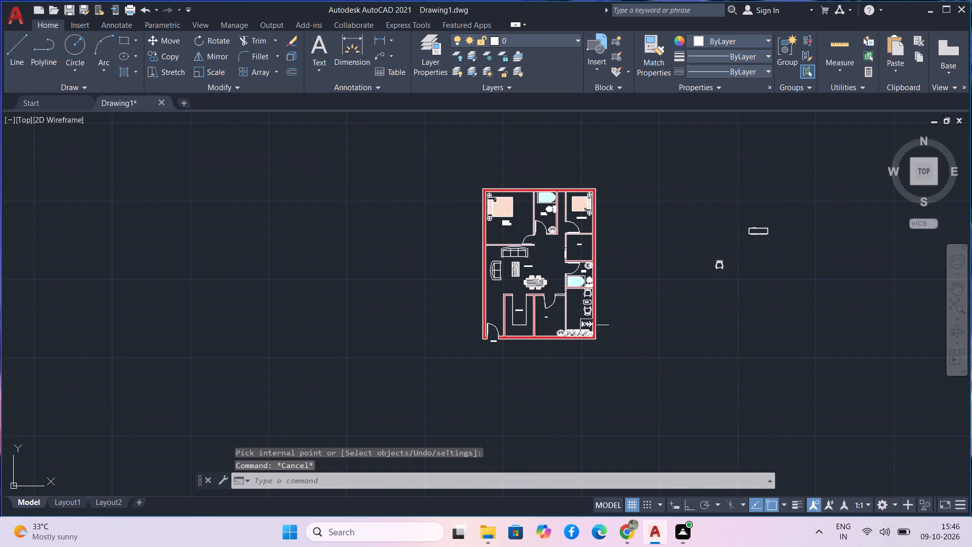
Delete the leftover chair and rectangular furniture piece lying outside the floor plan.
scroll(552, 337, "up", 9)
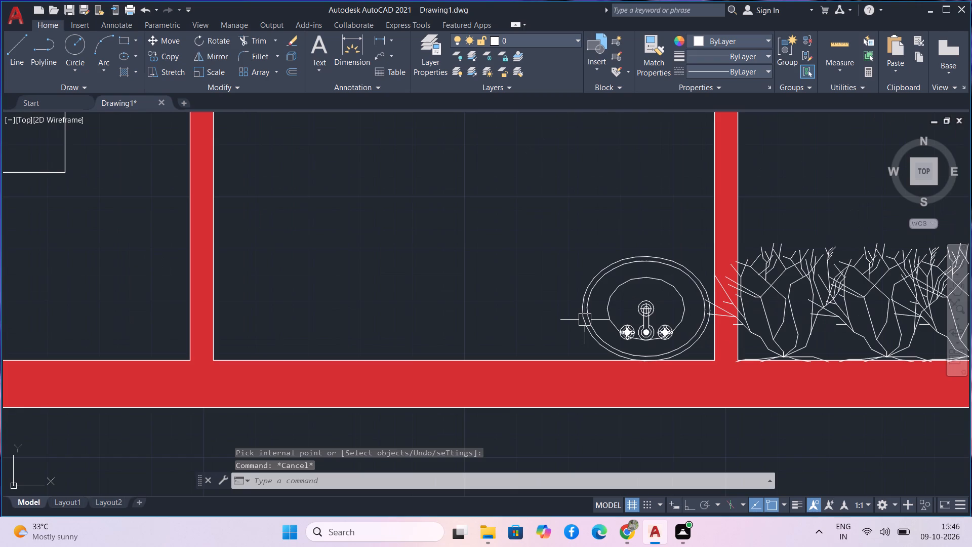
scroll(627, 330, "down", 8)
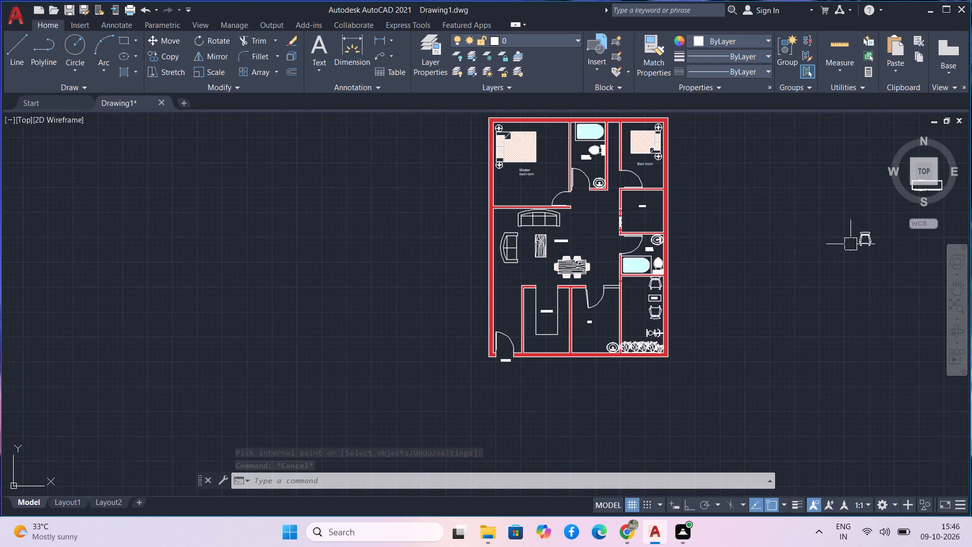
middle_click_drag(852, 241, 523, 409)
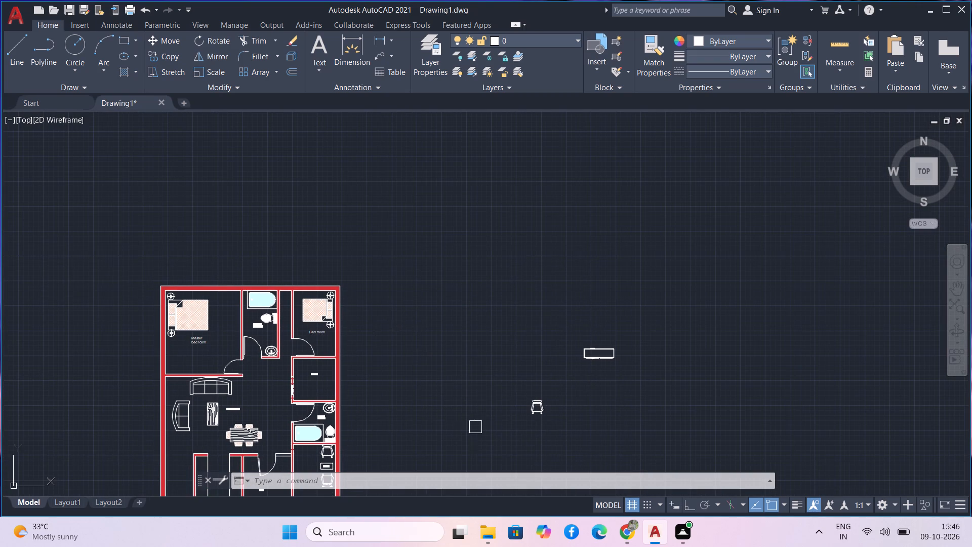
left_click_drag(475, 427, 521, 401)
left_click(634, 323)
key("Delete")
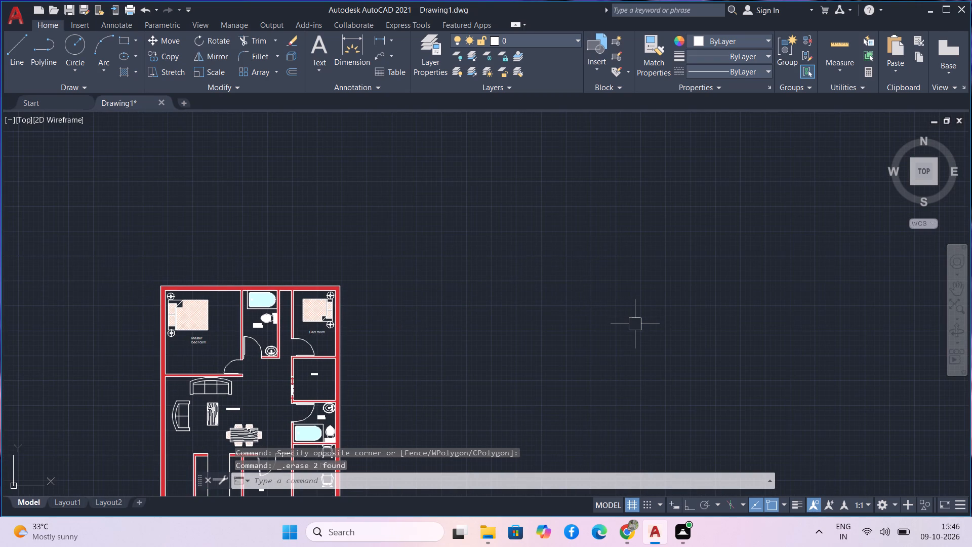
Add a horizontal linear dimension for the house's overall width between the outer top corners, placed above the top wall.
scroll(633, 325, "down", 2)
middle_click_drag(619, 335, 624, 286)
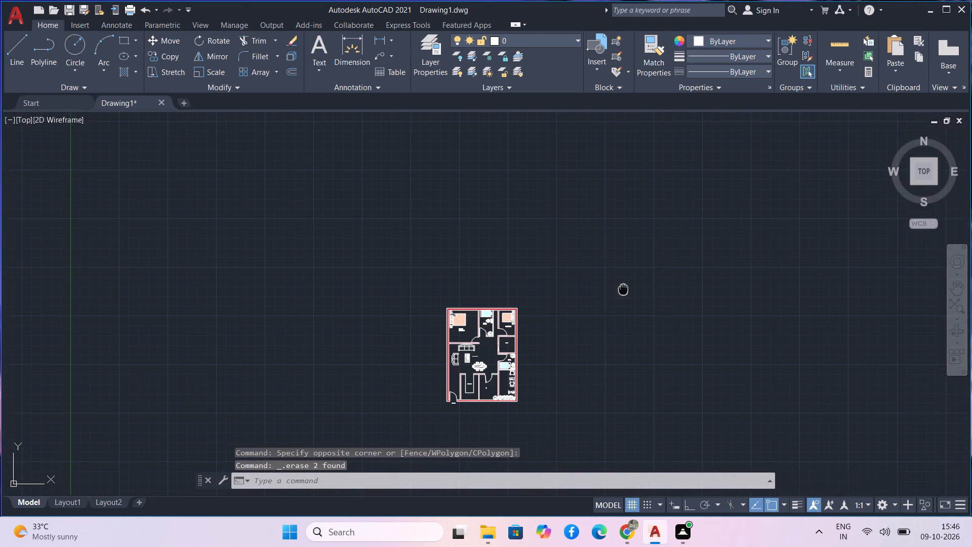
middle_click_drag(624, 286, 655, 294)
scroll(540, 342, "up", 2)
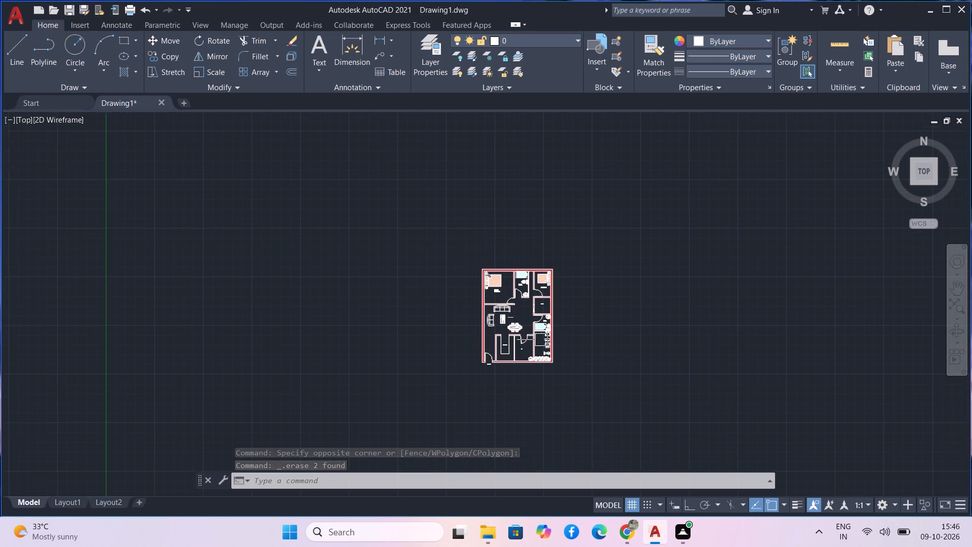
scroll(542, 339, "up", 1)
middle_click_drag(620, 316, 627, 379)
scroll(627, 379, "down", 1)
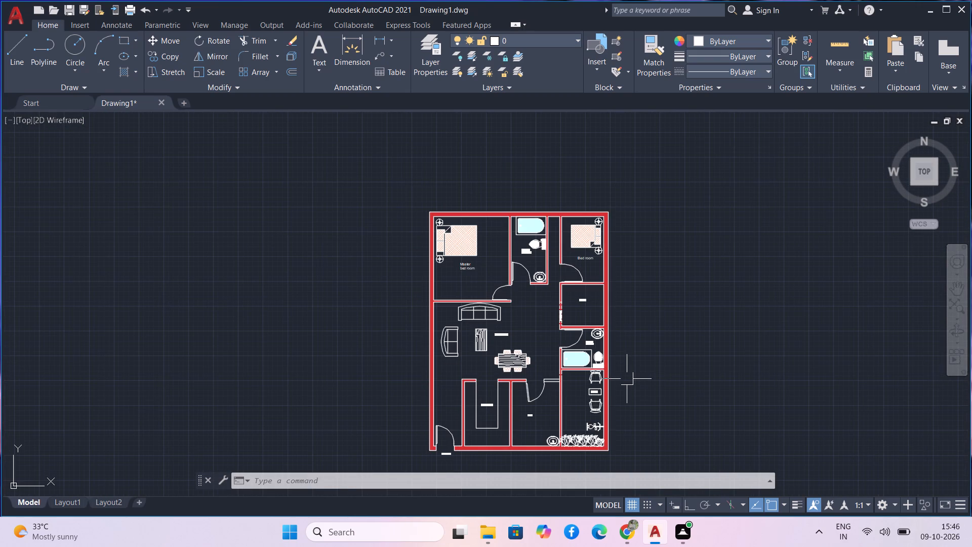
left_click(380, 43)
scroll(425, 210, "up", 4)
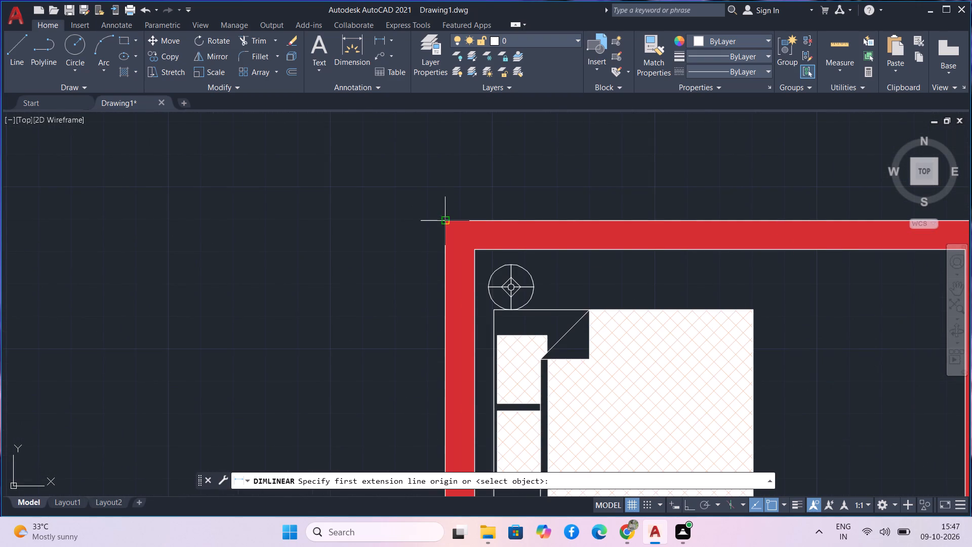
left_click(445, 220)
scroll(896, 163, "down", 2)
scroll(857, 198, "down", 3)
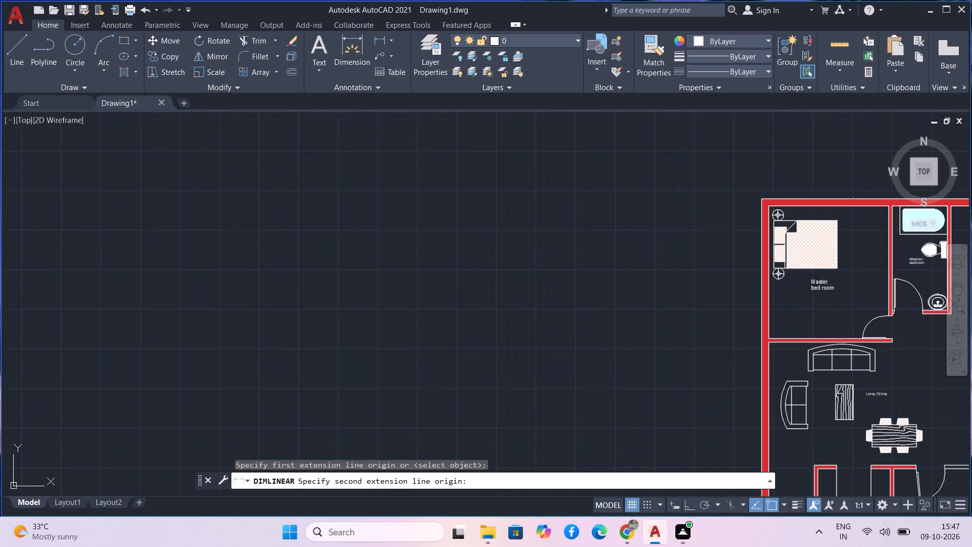
middle_click_drag(838, 199, 133, 270)
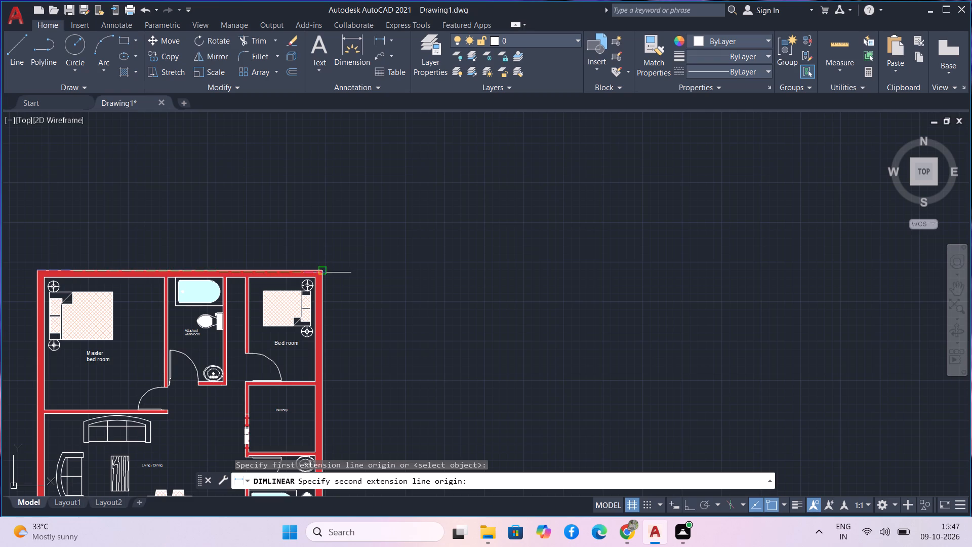
scroll(327, 273, "up", 4)
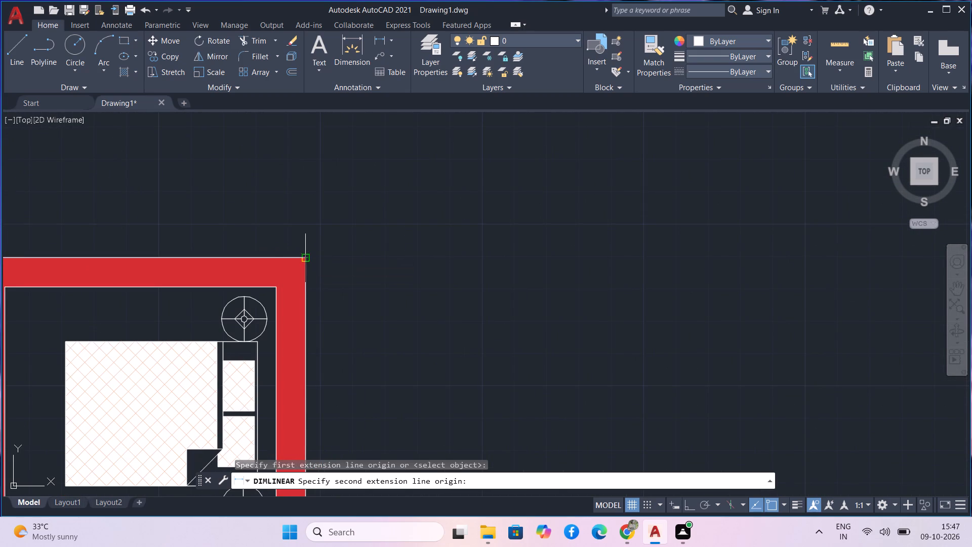
left_click(309, 256)
middle_click(357, 106)
middle_click_drag(357, 106, 402, 217)
scroll(451, 184, "down", 2)
middle_click_drag(451, 184, 544, 238)
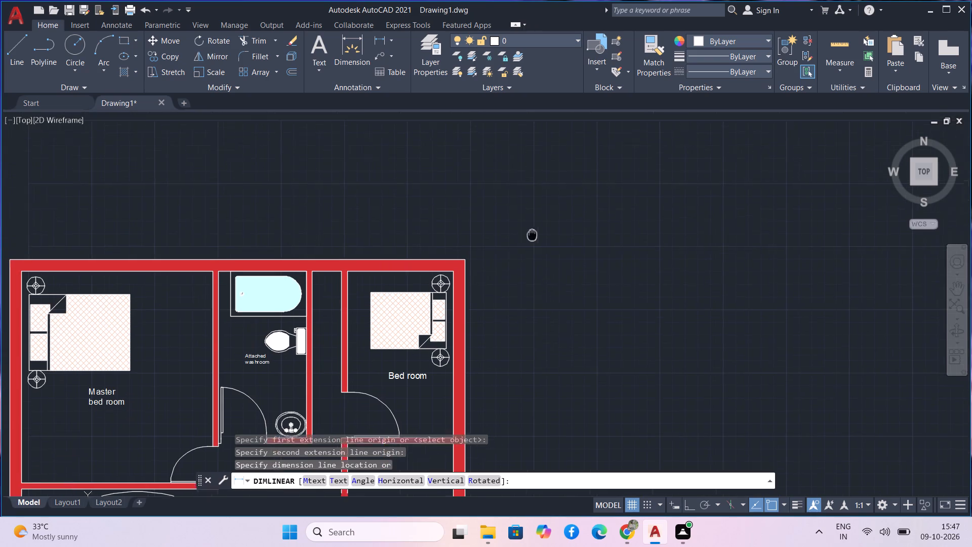
middle_click_drag(544, 238, 547, 239)
scroll(538, 238, "up", 1)
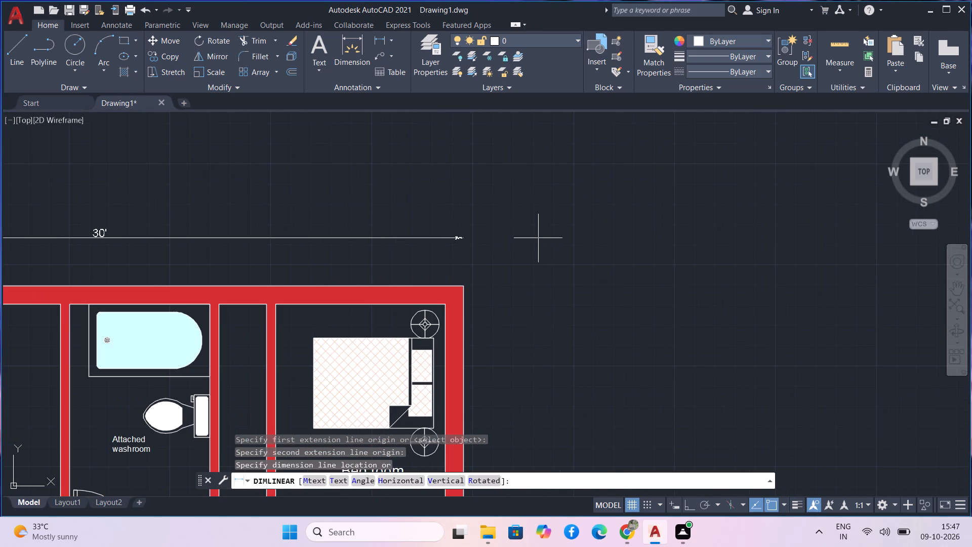
left_click(538, 238)
scroll(538, 238, "down", 1)
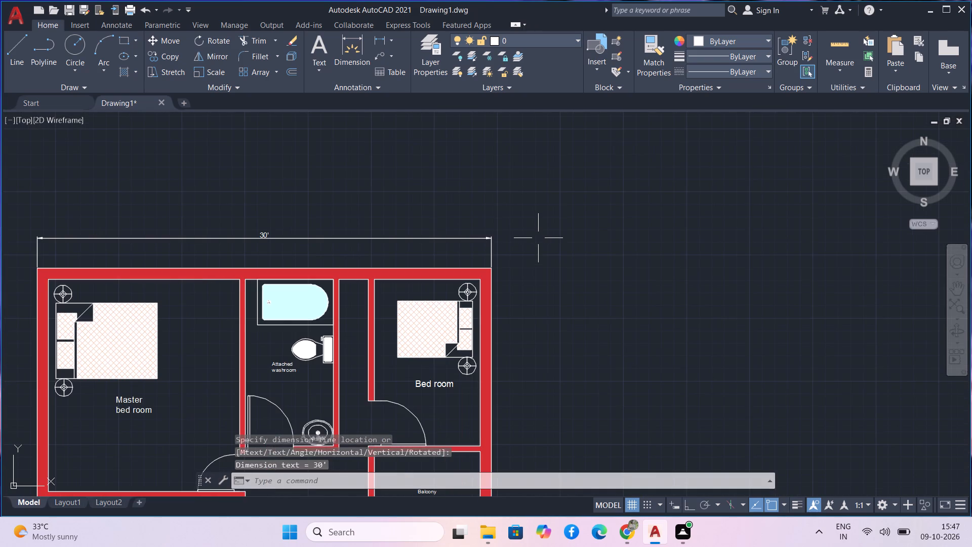
Add a vertical linear dimension for the house's overall length between the outer left corners, placed outside the left wall.
left_click(378, 39)
middle_click_drag(0, 304, 102, 259)
middle_click(102, 259)
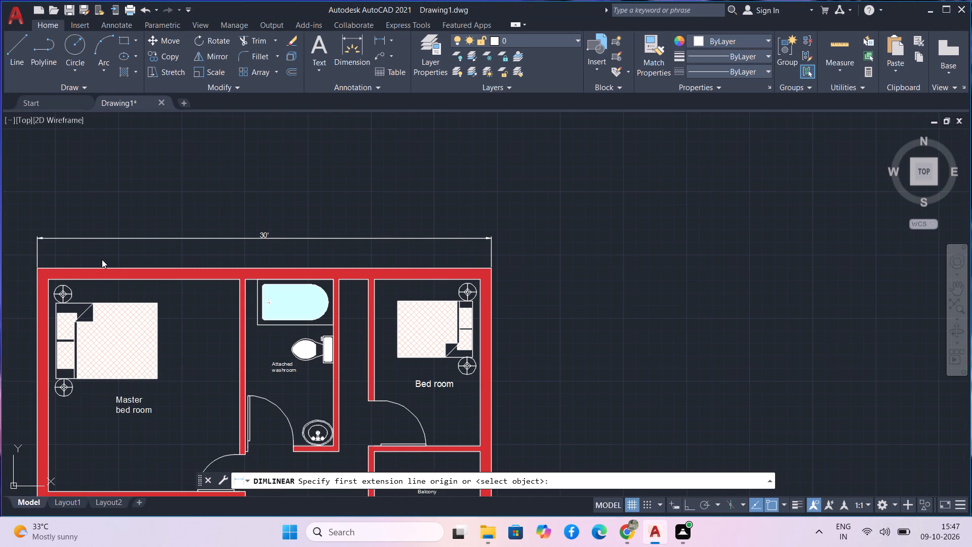
middle_click_drag(110, 254, 358, 216)
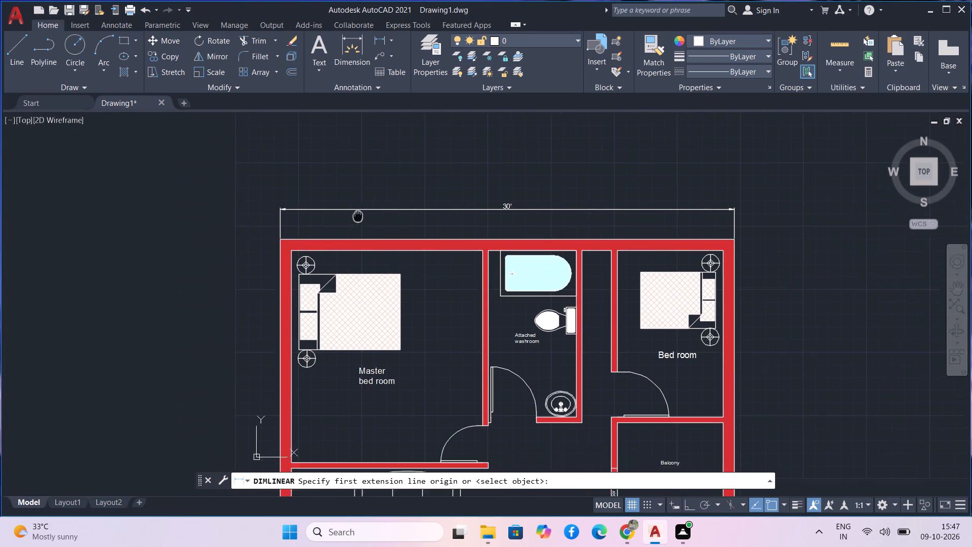
scroll(283, 230, "up", 3)
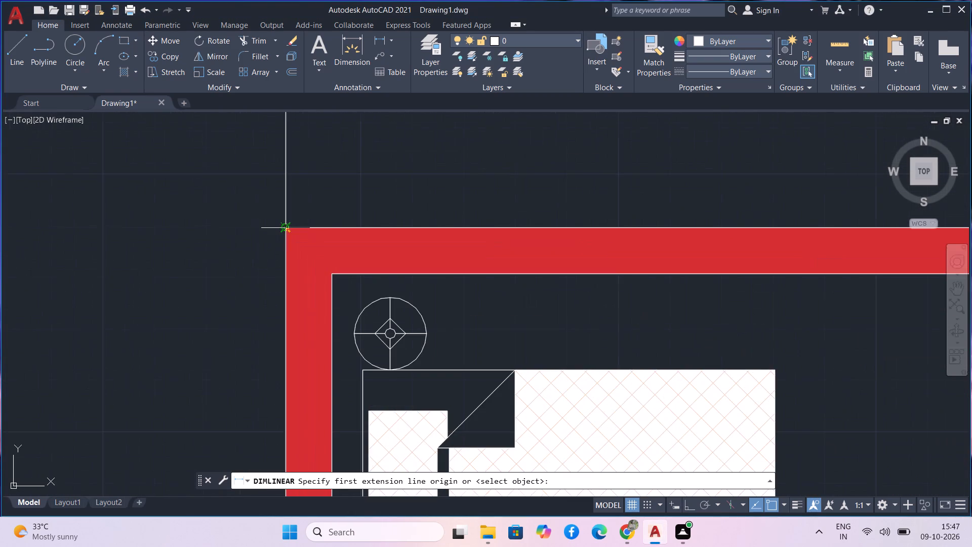
scroll(283, 230, "up", 3)
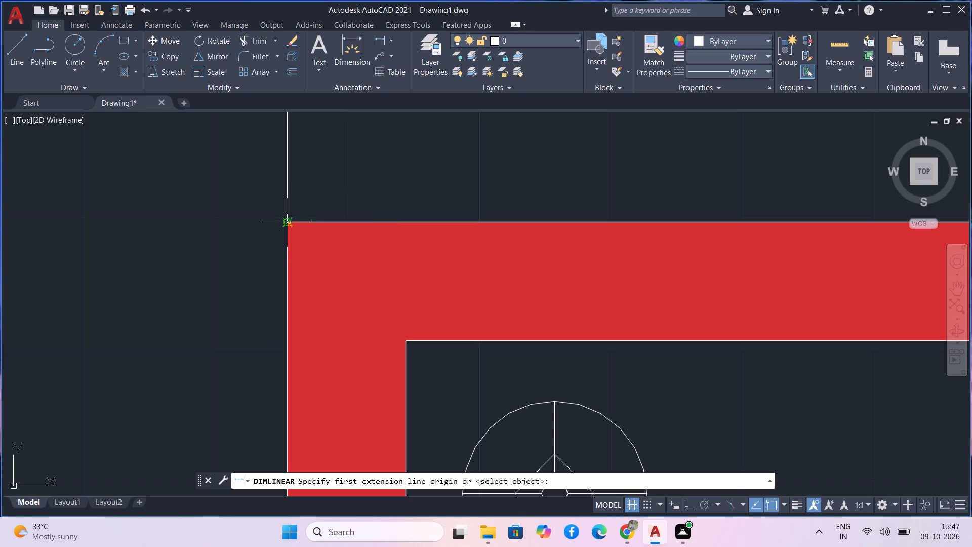
scroll(283, 219, "up", 4)
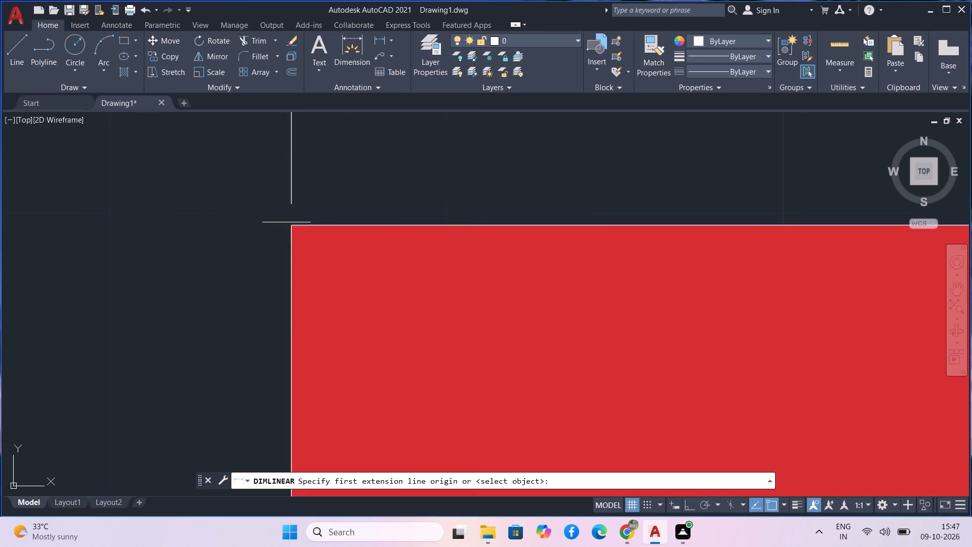
left_click(290, 230)
scroll(210, 270, "down", 4)
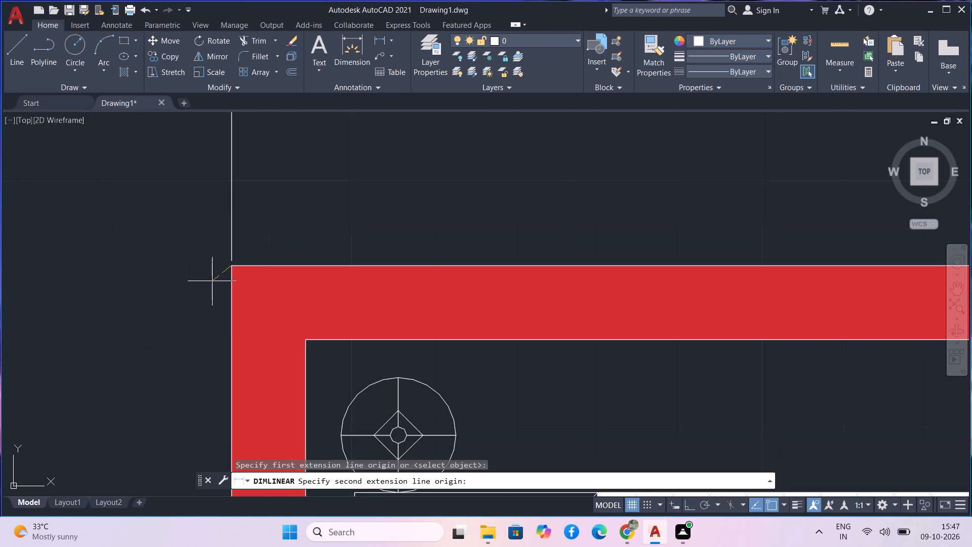
scroll(212, 281, "down", 9)
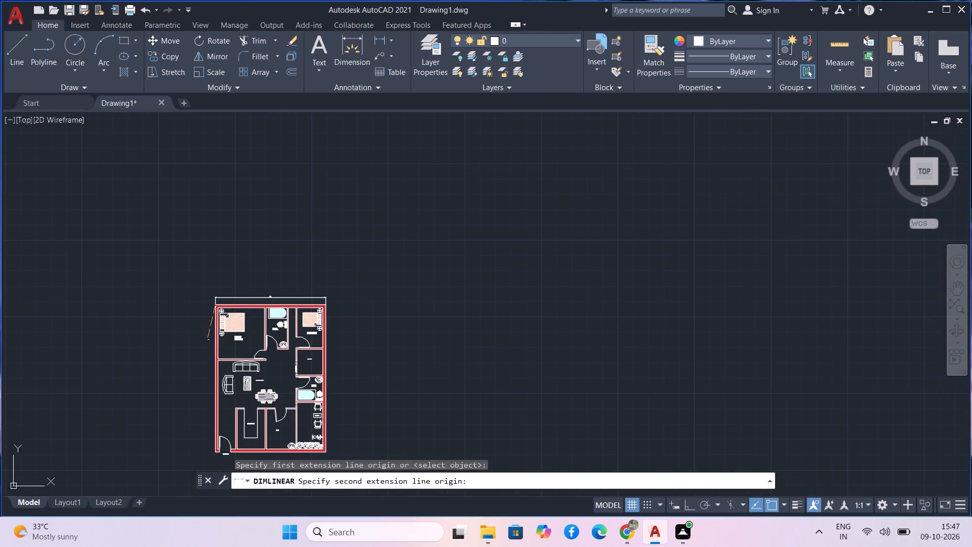
scroll(205, 353, "down", 1)
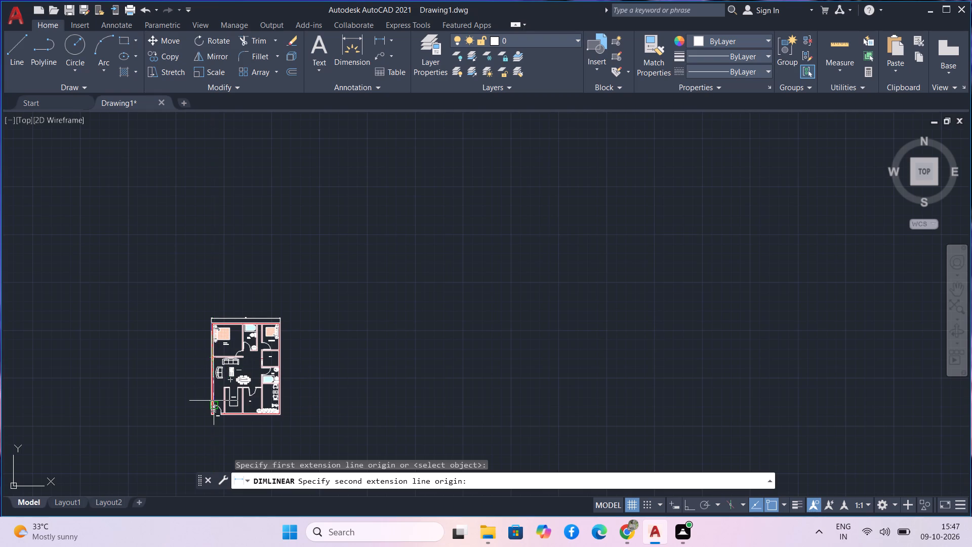
scroll(201, 428, "up", 4)
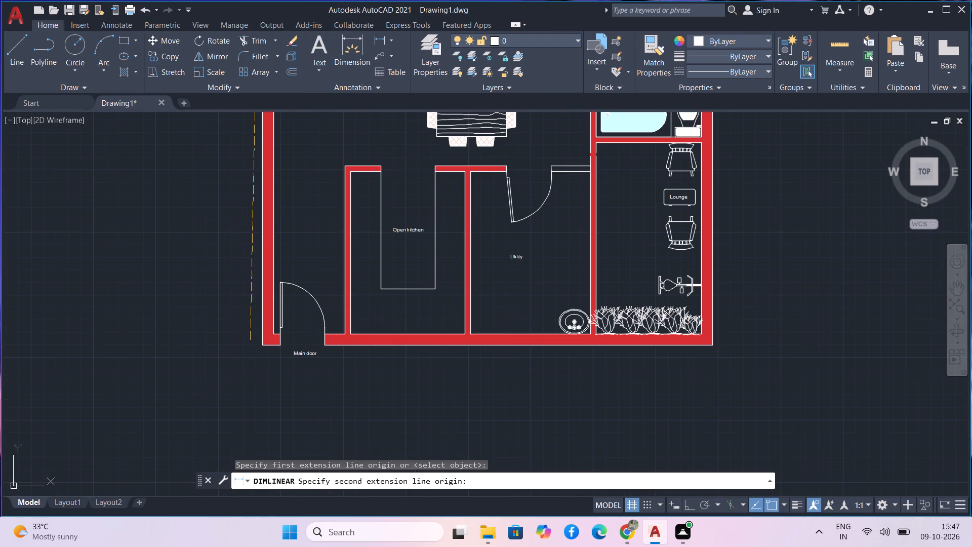
left_click(260, 346)
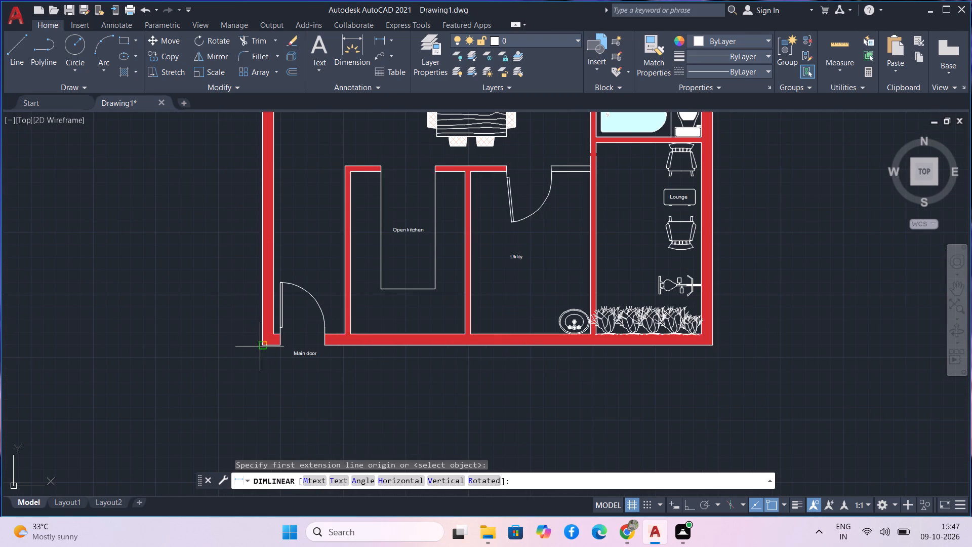
middle_click_drag(208, 365, 198, 510)
scroll(197, 499, "down", 4)
scroll(181, 372, "down", 1)
scroll(181, 372, "up", 1)
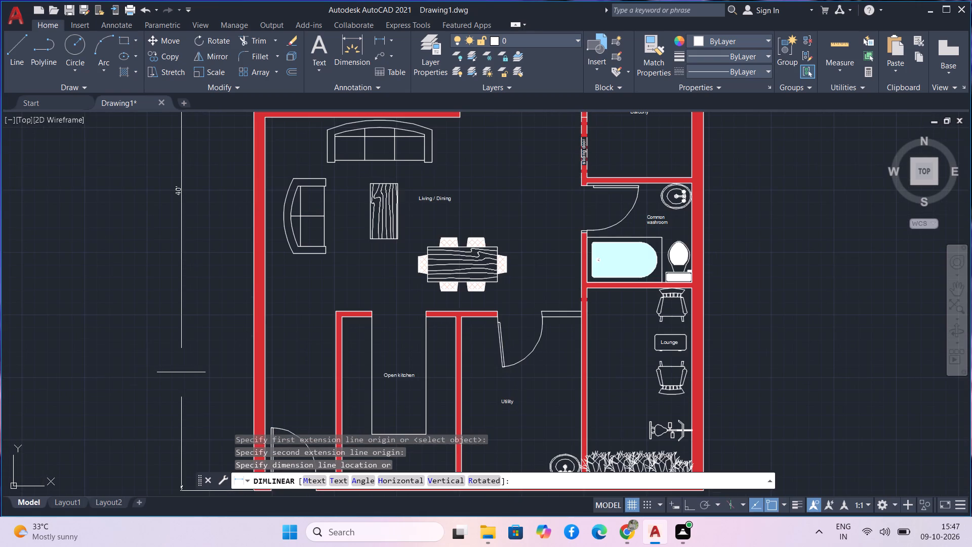
left_click(181, 372)
scroll(181, 372, "down", 2)
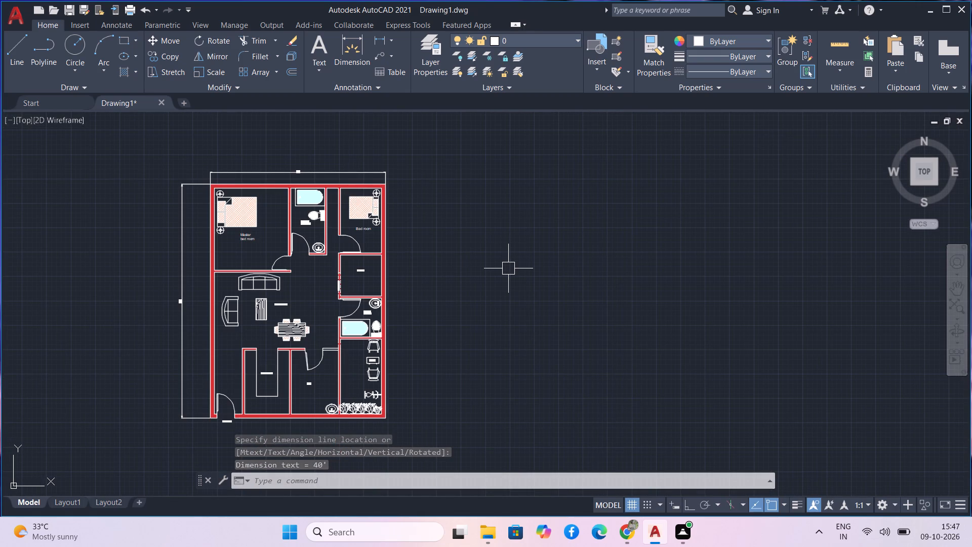
Save the drawing in Documents as "2bhk floor plan" in the AutoCAD 2018 Drawing format.
key("ctrl+s")
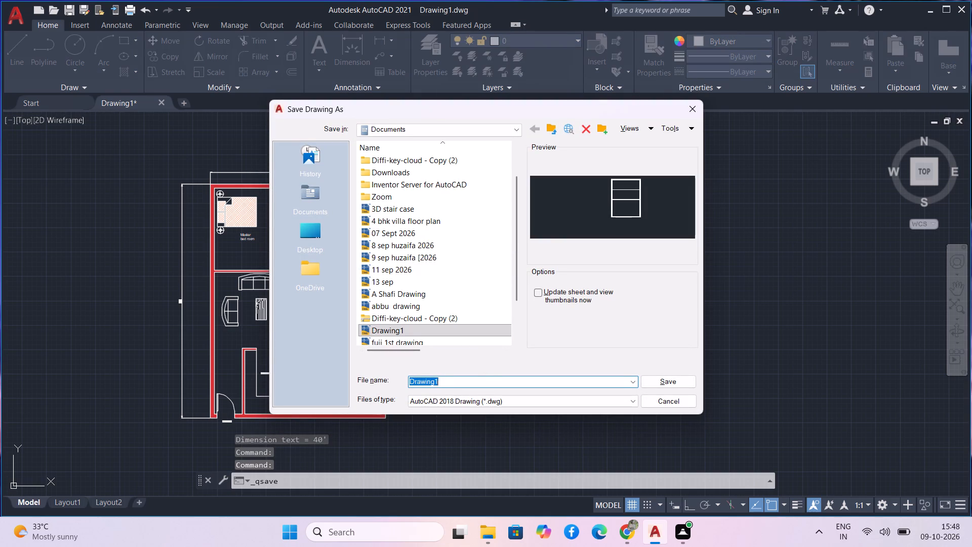
key("BackSpace")
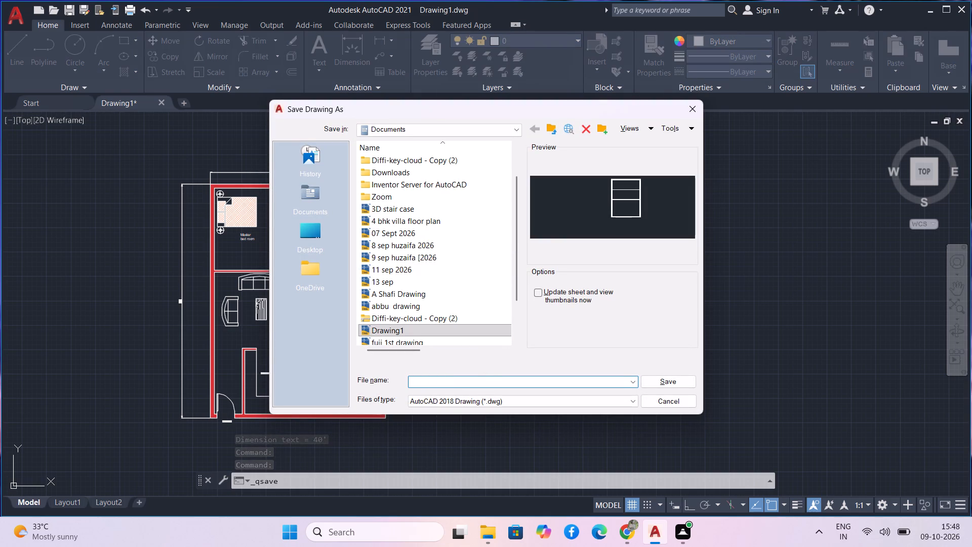
key("2")
type("bhk")
key("space")
type("floo")
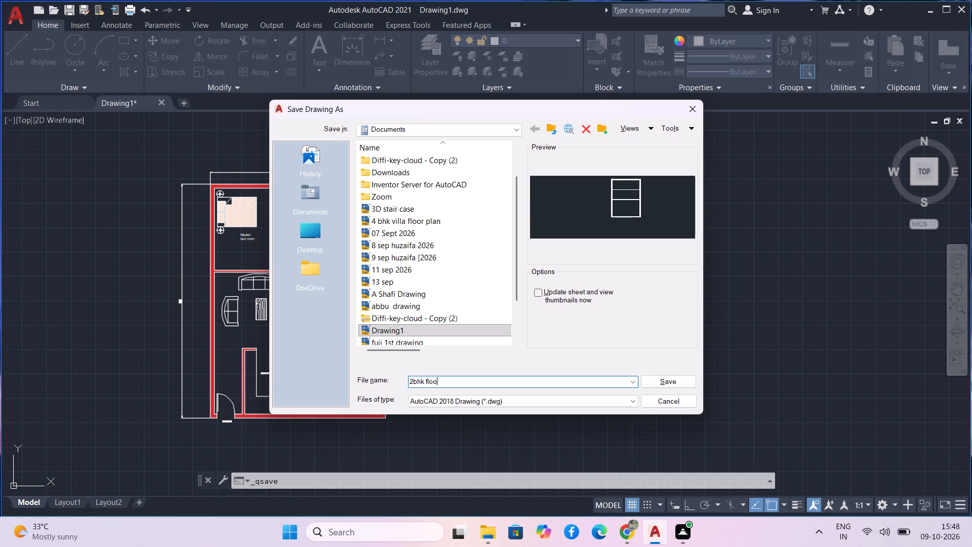
type("r")
key("space")
key("p")
type("lan")
key("space")
left_click(661, 378)
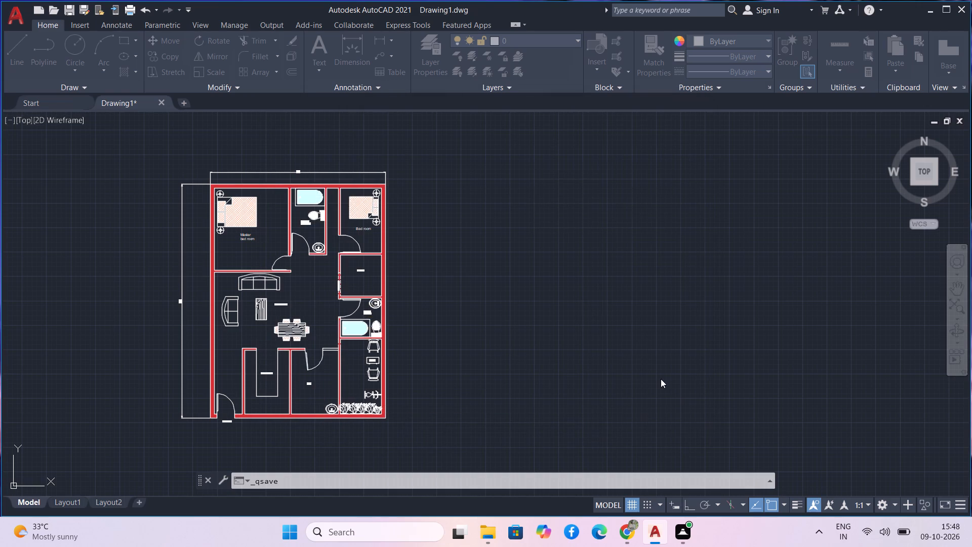